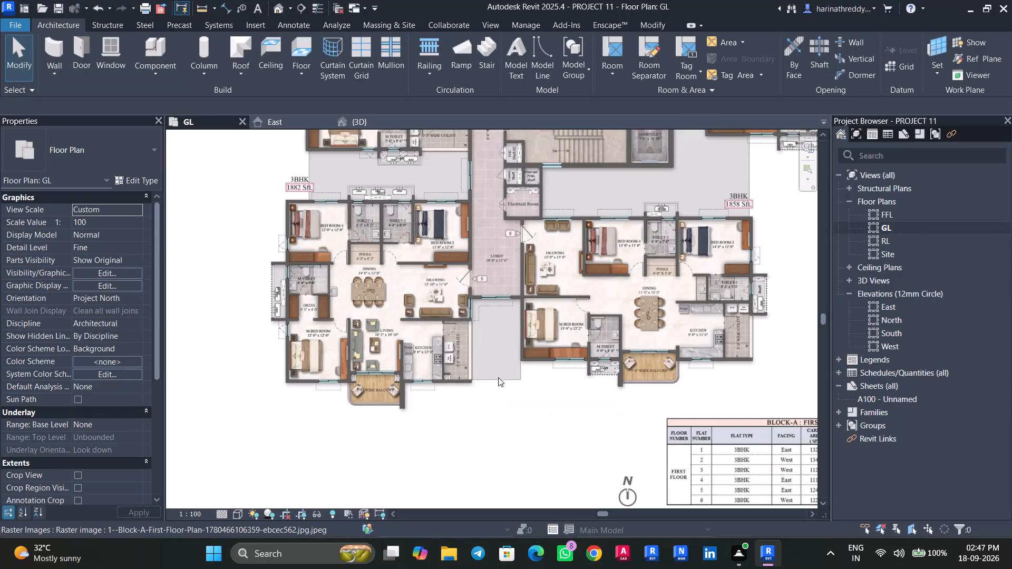
# Set the Block-A first floor raster image's draw layer to Background on the GL plan.
pyautogui.scroll(6, 487, 348)
pyautogui.moveTo(495, 337); pyautogui.dragTo(528, 483, button='middle')
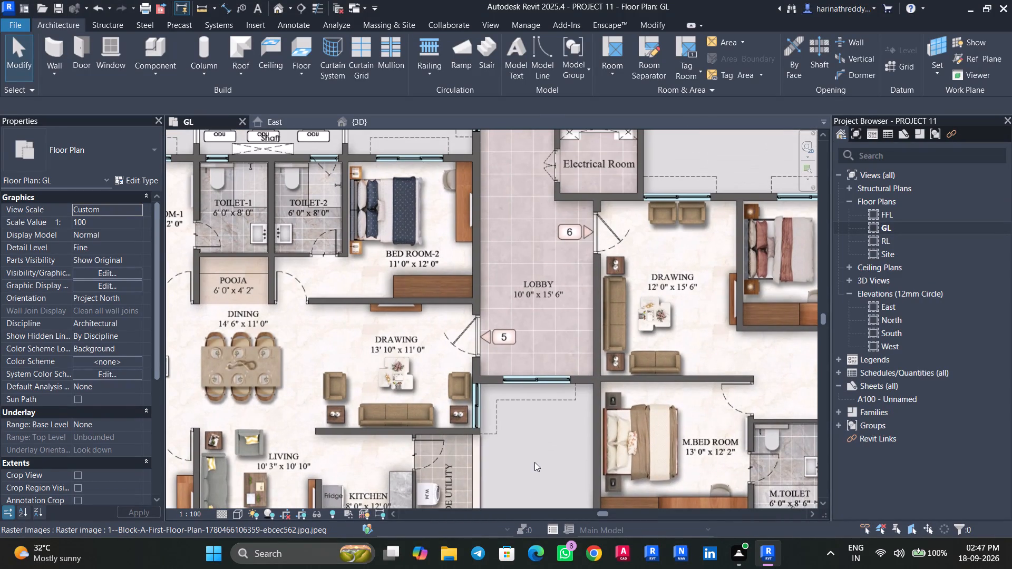
pyautogui.scroll(-2, 535, 456)
pyautogui.moveTo(528, 443); pyautogui.dragTo(519, 294, button='middle')
pyautogui.click(517, 472)
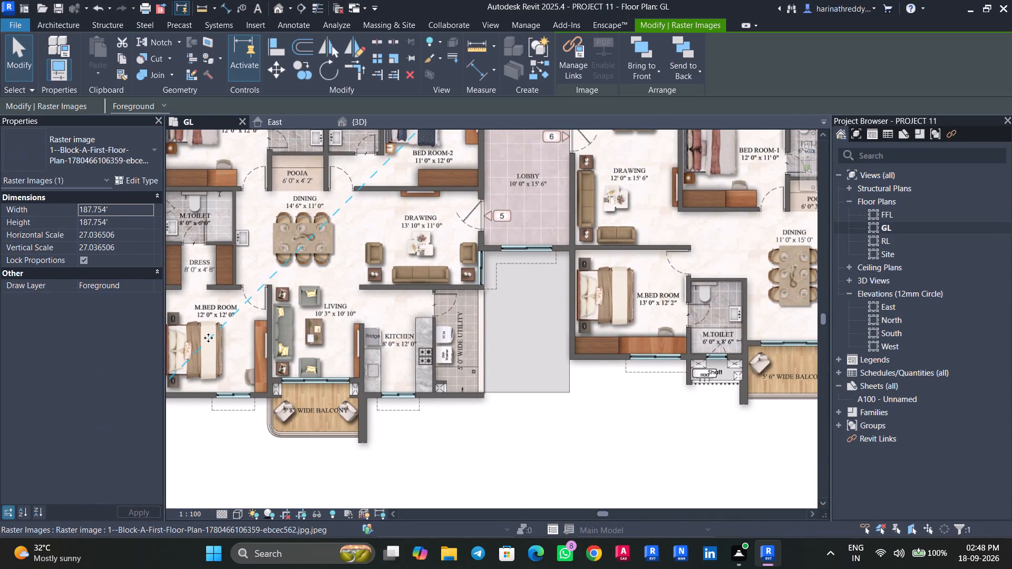
pyautogui.click(148, 286)
pyautogui.click(131, 298)
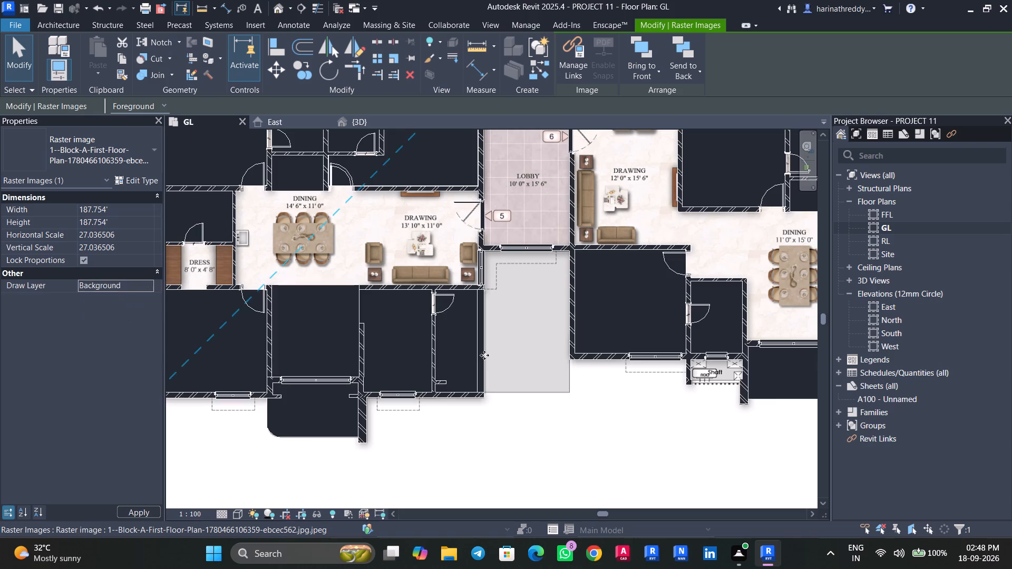
# Check the flats on the GL plan for rooms that still need floors, and deselect the plan image.
pyautogui.scroll(-2, 514, 431)
pyautogui.moveTo(514, 431); pyautogui.dragTo(468, 483, button='middle')
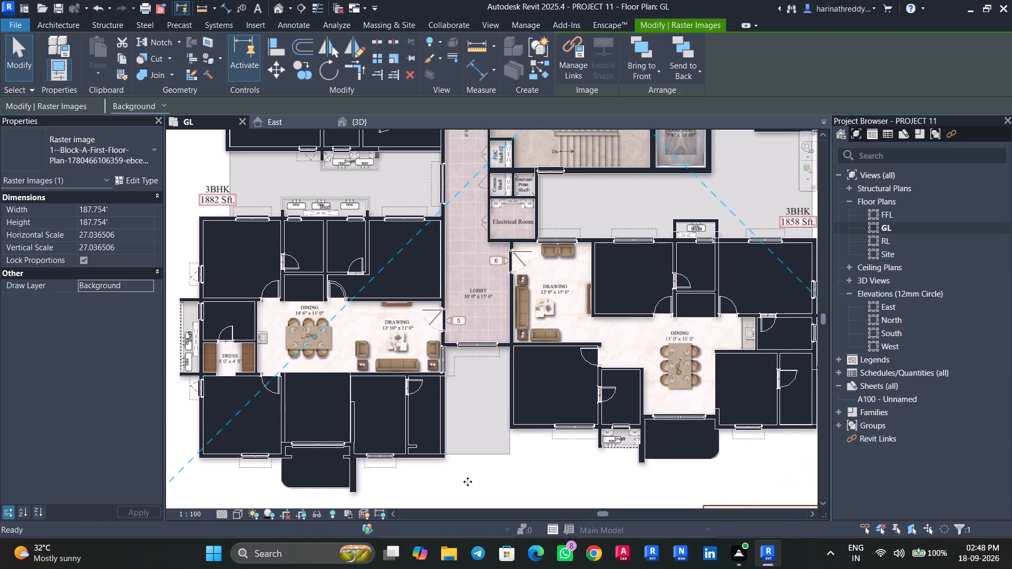
pyautogui.scroll(12, 222, 369)
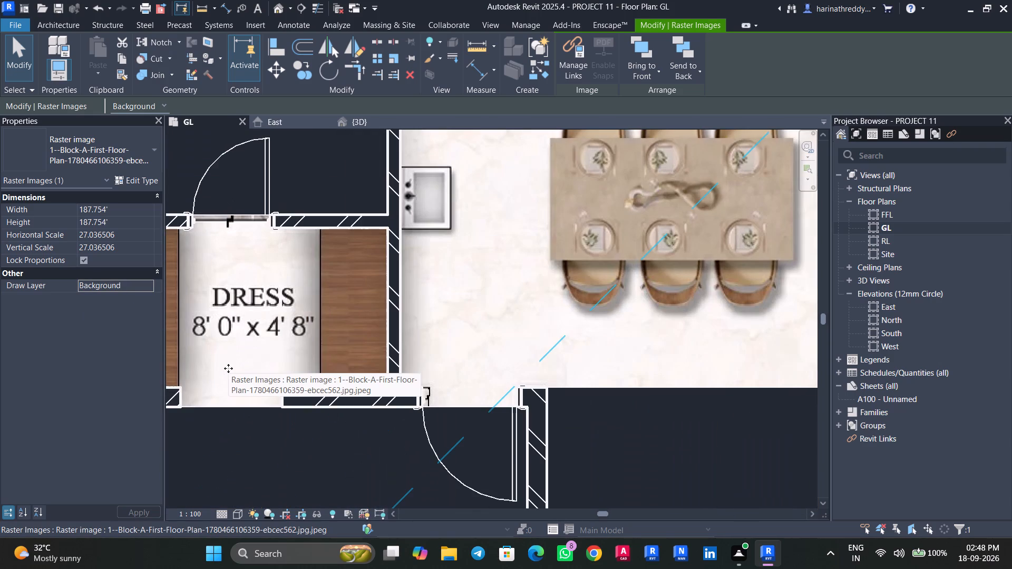
pyautogui.scroll(-16, 228, 368)
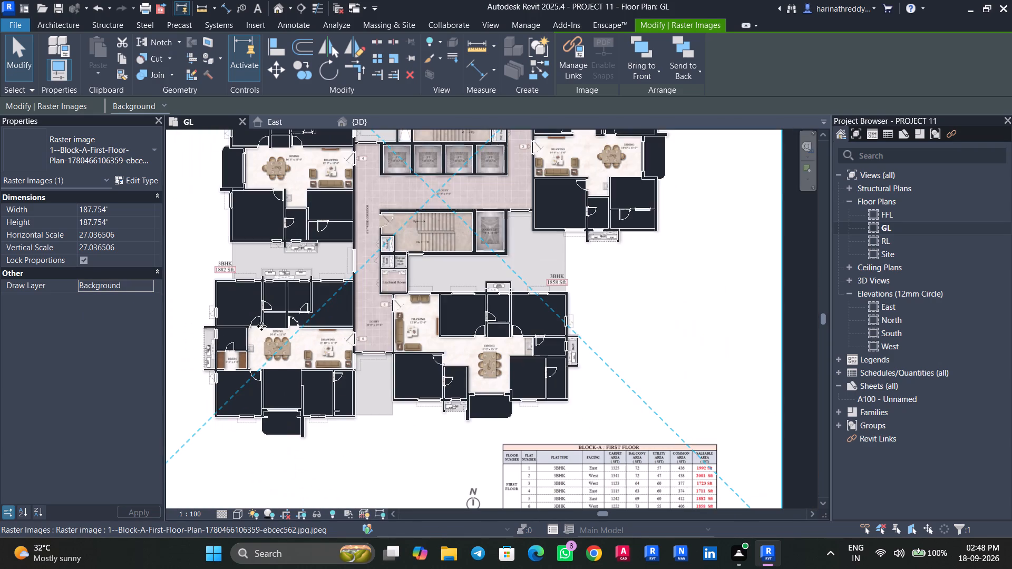
pyautogui.moveTo(301, 261); pyautogui.dragTo(334, 369, button='middle')
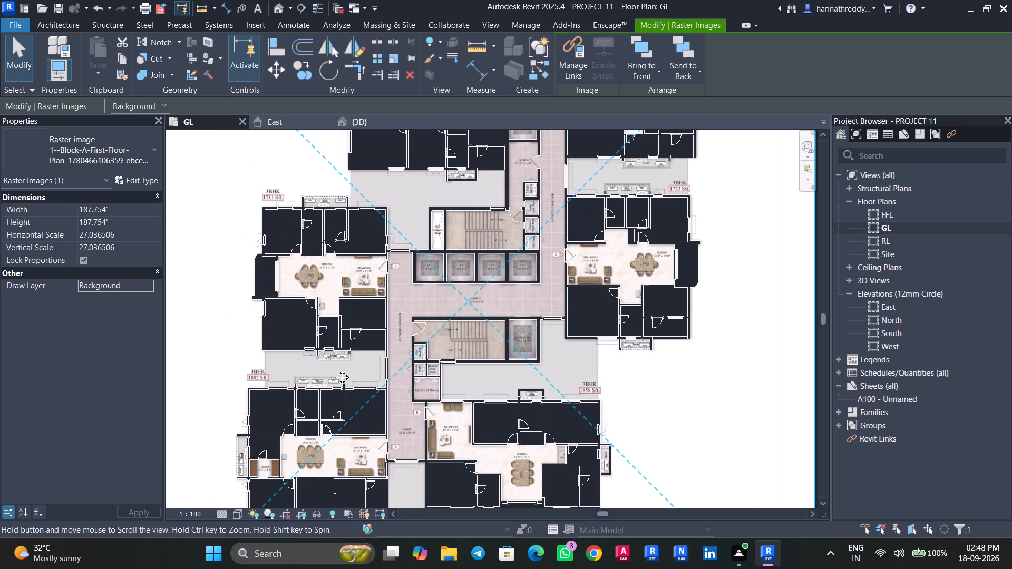
pyautogui.moveTo(334, 369); pyautogui.dragTo(307, 449, button='middle')
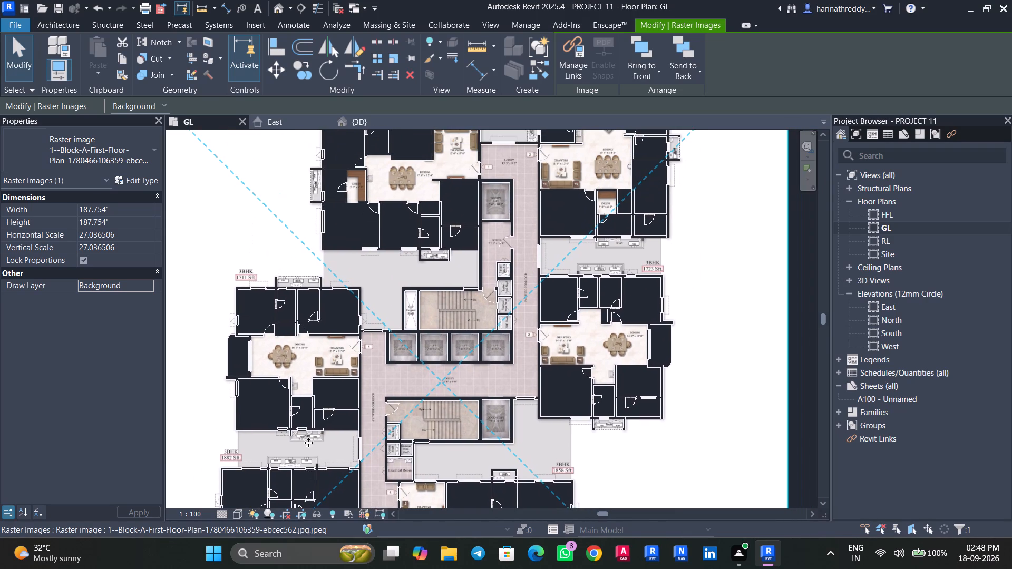
pyautogui.moveTo(428, 263); pyautogui.dragTo(408, 284, button='middle')
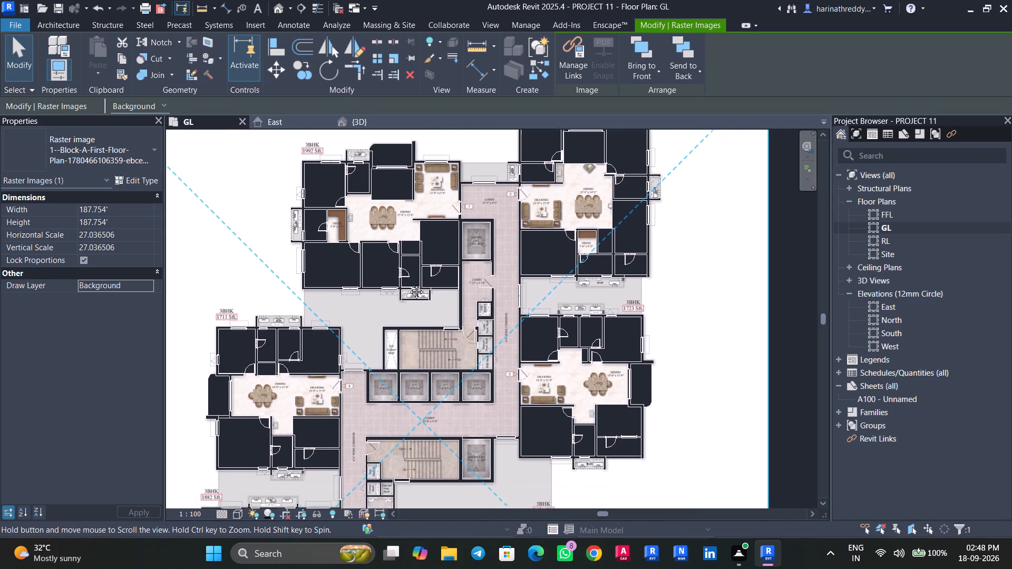
pyautogui.moveTo(408, 284); pyautogui.dragTo(411, 246, button='middle')
pyautogui.press('Escape')
# Start an architectural floor and duplicate the LIVING AREA type as DRESS FLOORING.
pyautogui.click(81, 23)
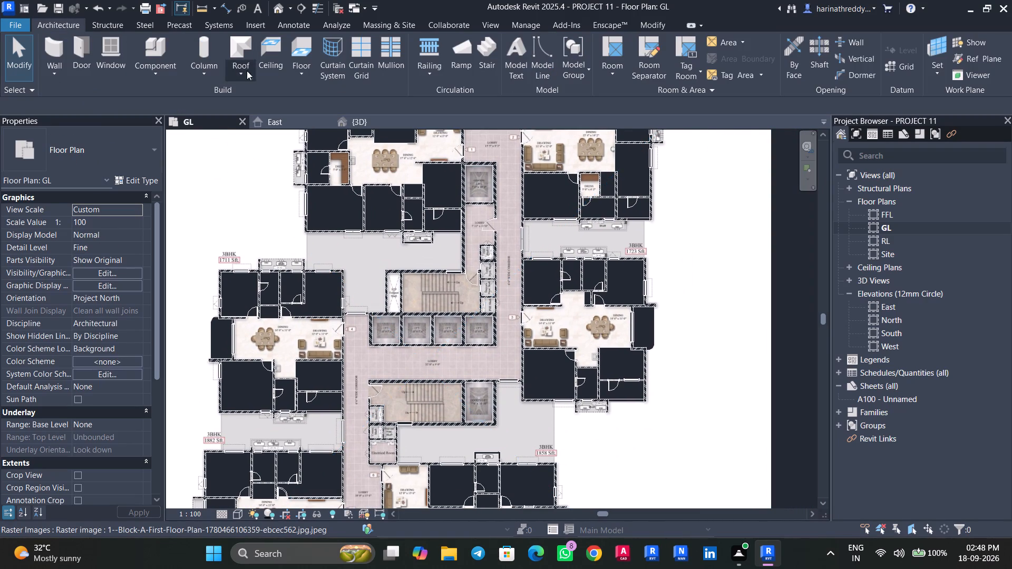
pyautogui.click(293, 77)
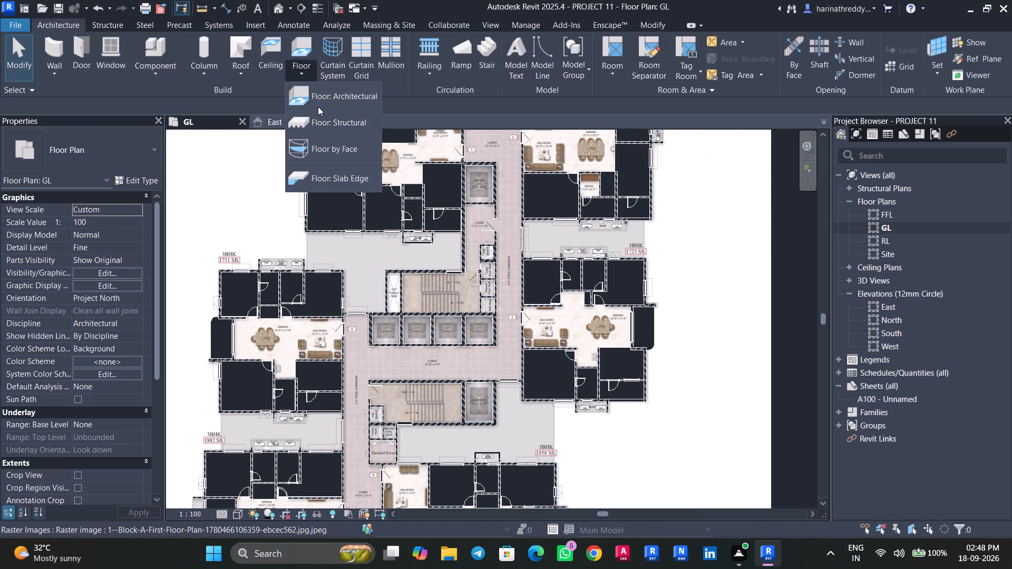
pyautogui.click(318, 103)
pyautogui.click(148, 178)
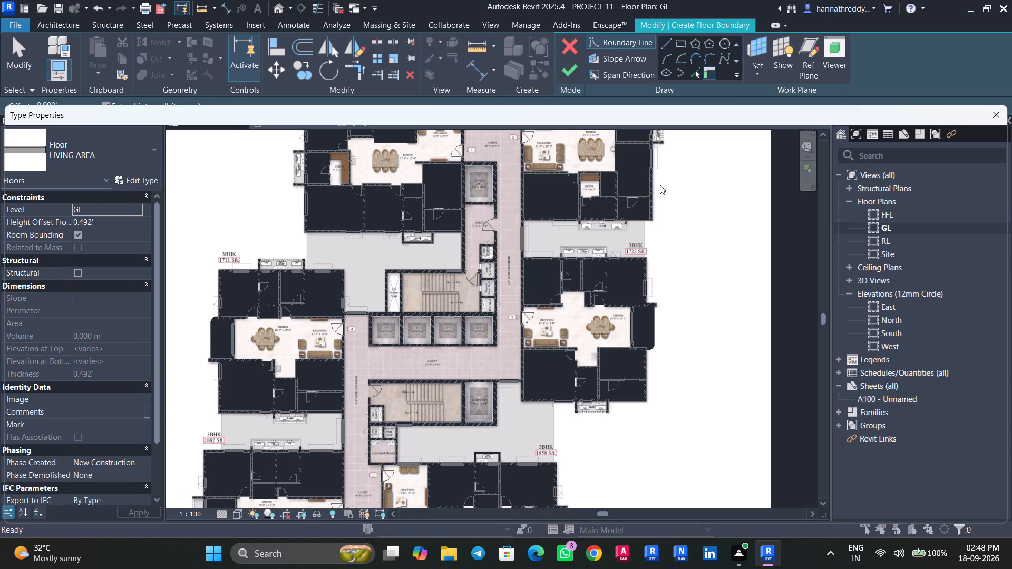
pyautogui.click(952, 156)
pyautogui.write('DRES')
pyautogui.write('S FLOORING')
pyautogui.press('Return')
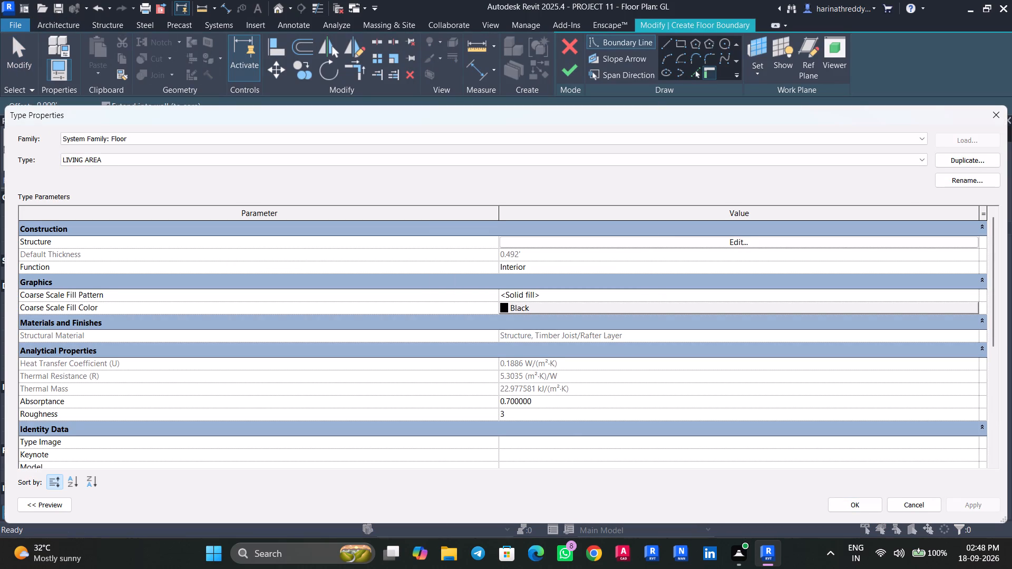
pyautogui.click(859, 504)
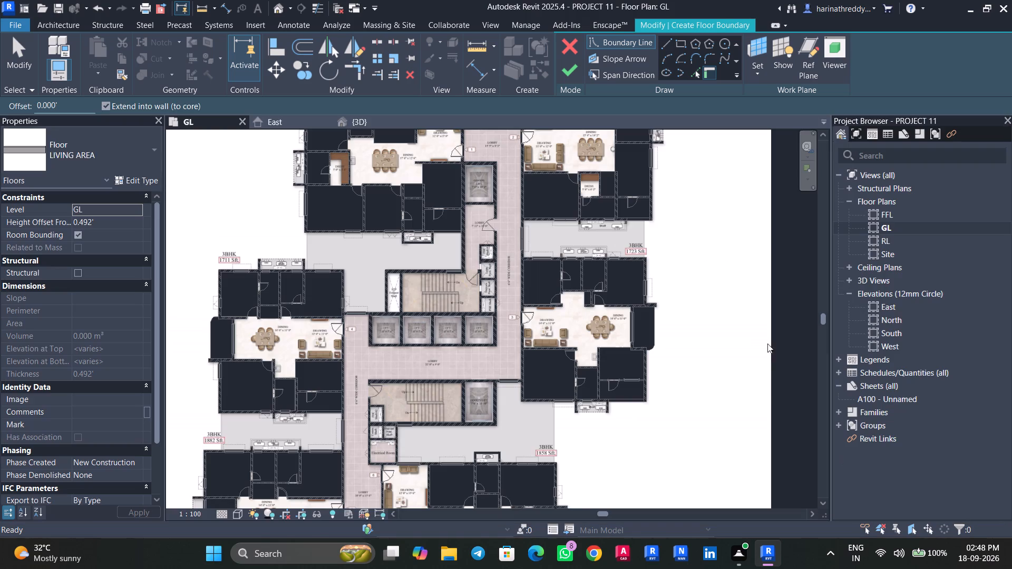
# Sketch a rectangular DRESS FLOORING boundary over the 8'0" x 4'8" DRESS room of the 1882 Sft flat, including the doorway-side wall.
pyautogui.click(680, 43)
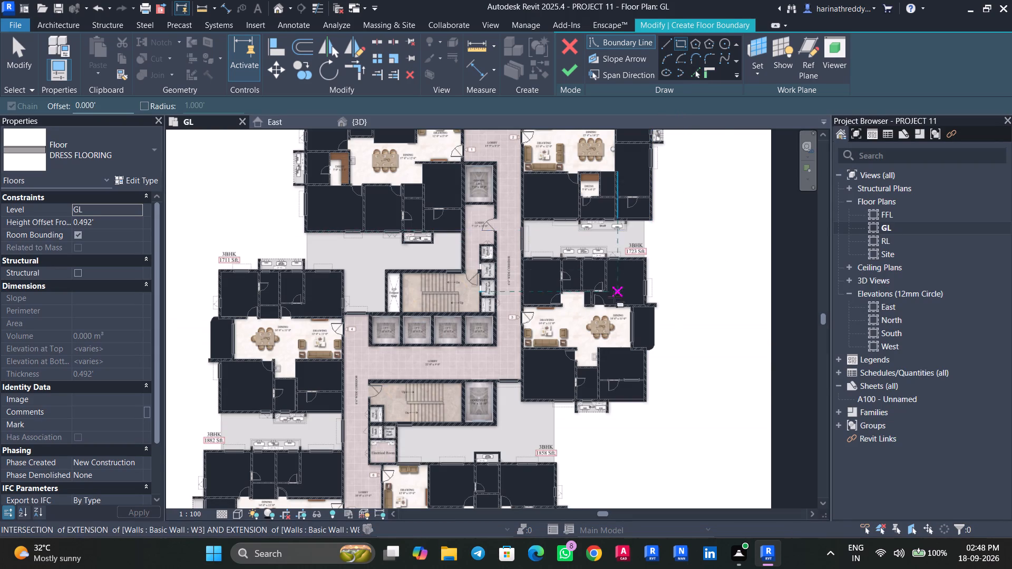
pyautogui.moveTo(595, 326); pyautogui.dragTo(685, 59, button='middle')
pyautogui.scroll(9, 349, 282)
pyautogui.scroll(-1, 283, 237)
pyautogui.scroll(6, 283, 237)
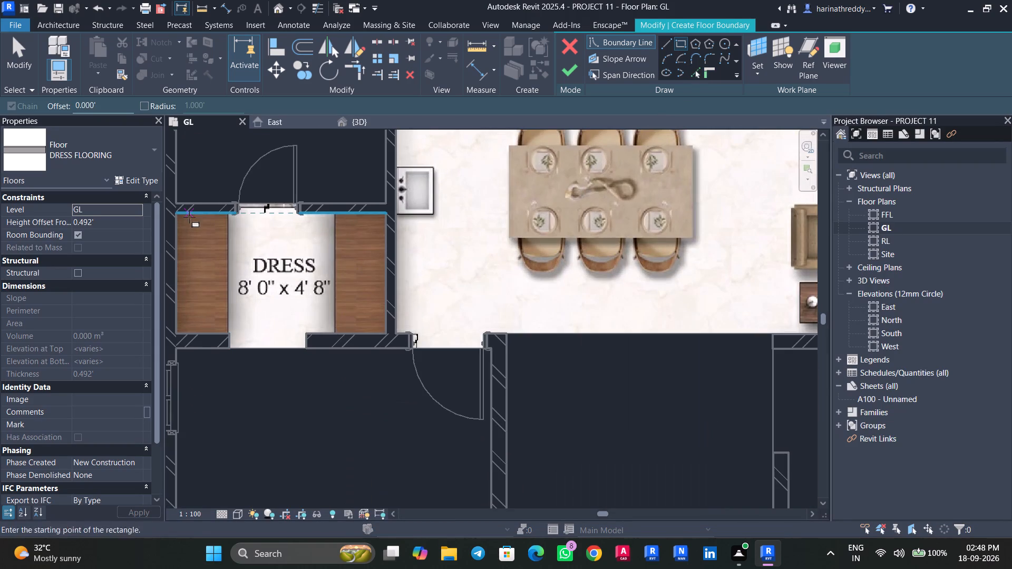
pyautogui.click(177, 212)
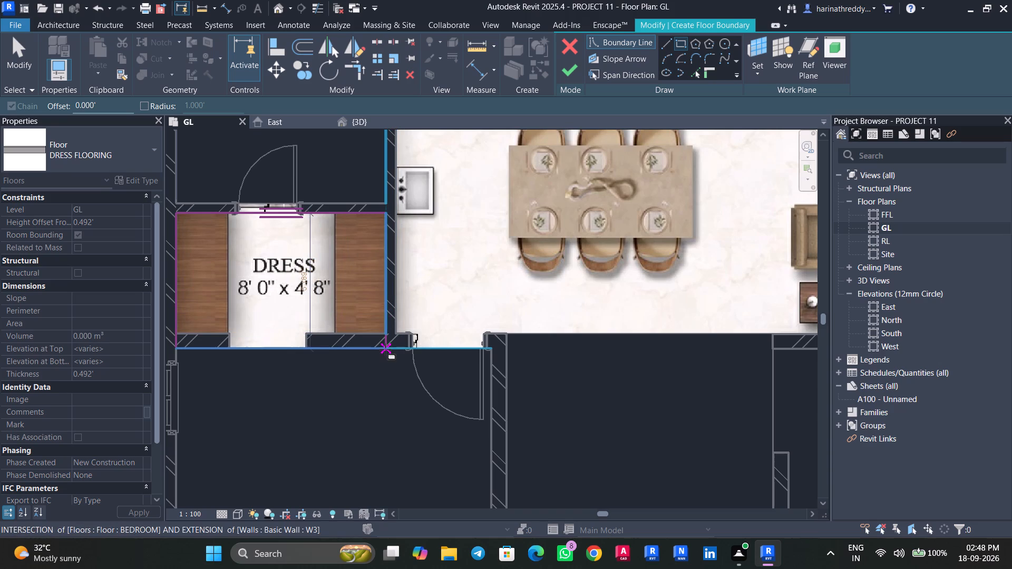
pyautogui.click(385, 349)
# Sketch a second rectangular boundary along the inner wall faces of the 5'0" x 8'6" DRESS room, and end the rectangle command.
pyautogui.scroll(-6, 447, 302)
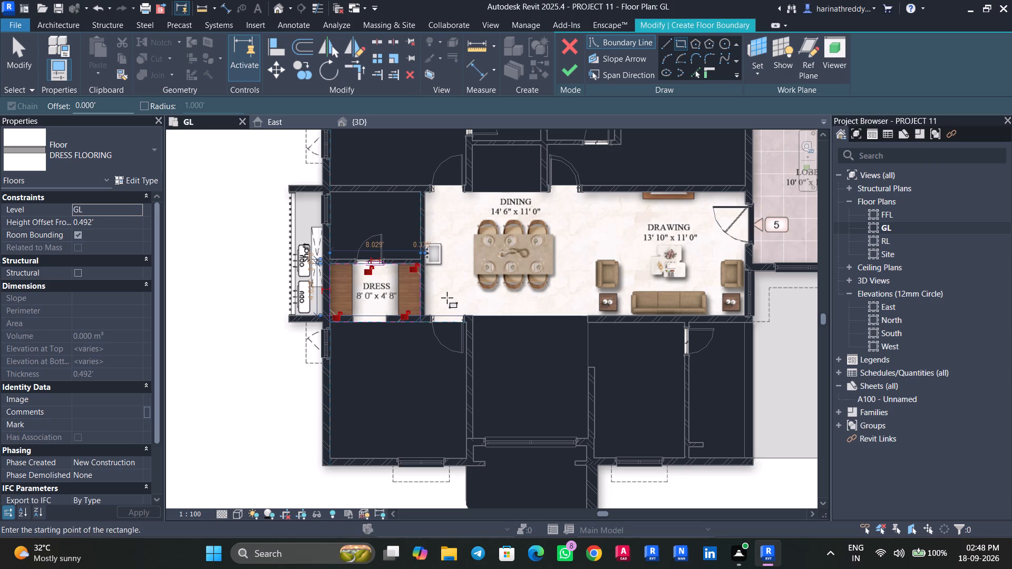
pyautogui.scroll(-5, 447, 298)
pyautogui.scroll(1, 447, 298)
pyautogui.scroll(-1, 447, 298)
pyautogui.moveTo(563, 284); pyautogui.dragTo(498, 499, button='middle')
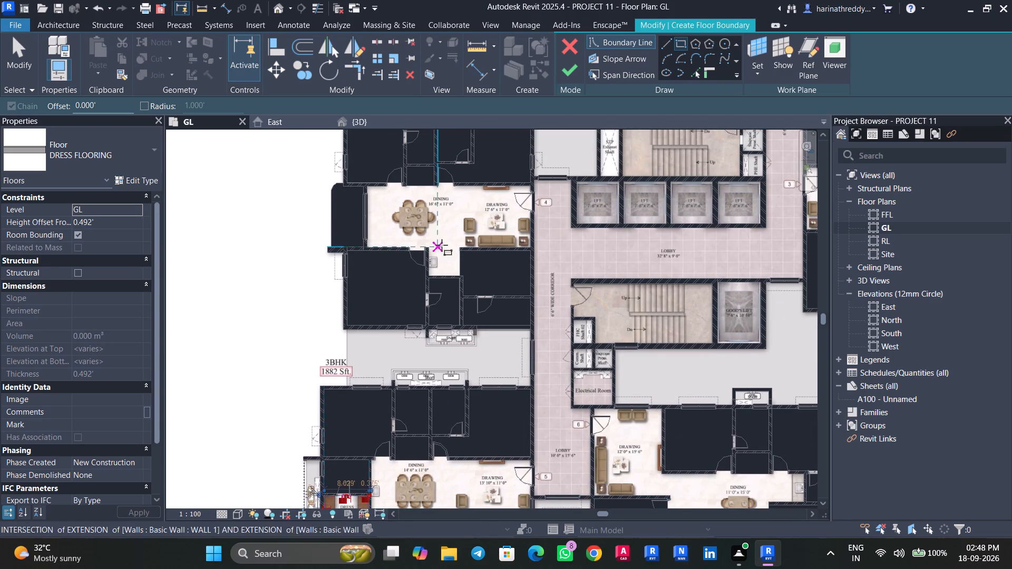
pyautogui.moveTo(444, 243); pyautogui.dragTo(450, 443, button='middle')
pyautogui.scroll(1, 449, 443)
pyautogui.moveTo(566, 279); pyautogui.dragTo(489, 507, button='middle')
pyautogui.scroll(8, 436, 291)
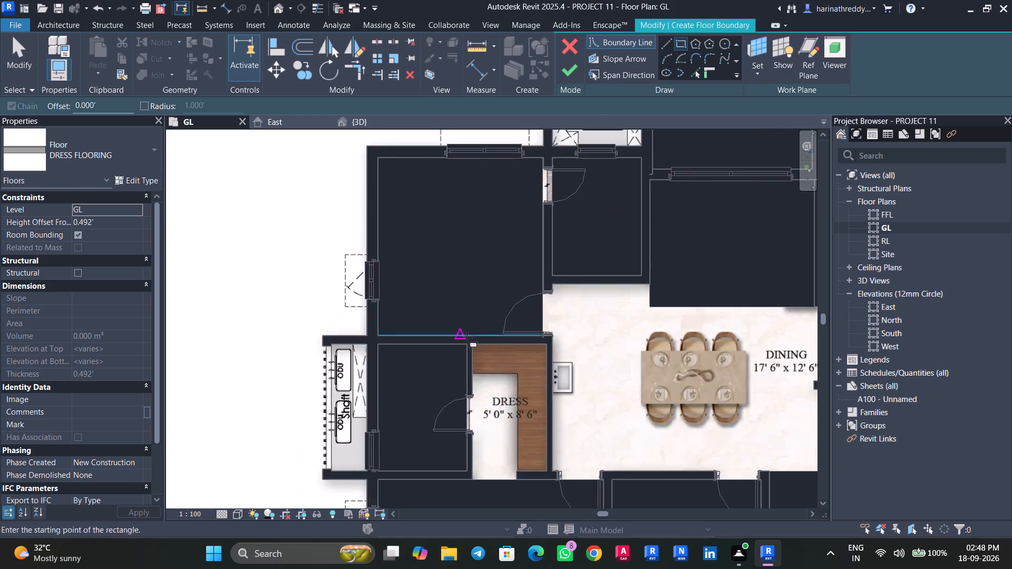
pyautogui.scroll(3, 467, 337)
pyautogui.click(481, 351)
pyautogui.moveTo(545, 424); pyautogui.dragTo(503, 229, button='middle')
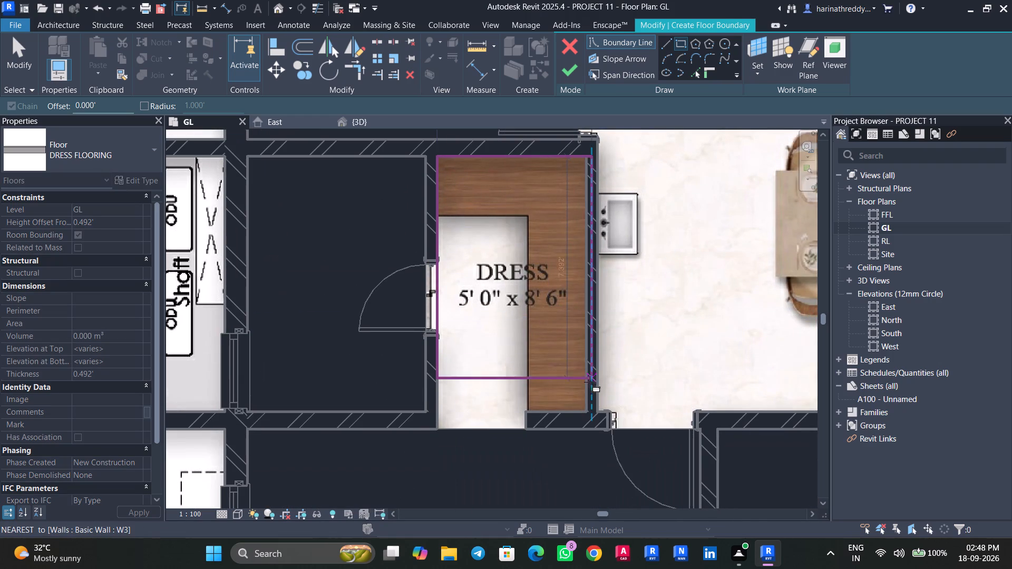
pyautogui.click(587, 409)
pyautogui.scroll(-3, 582, 404)
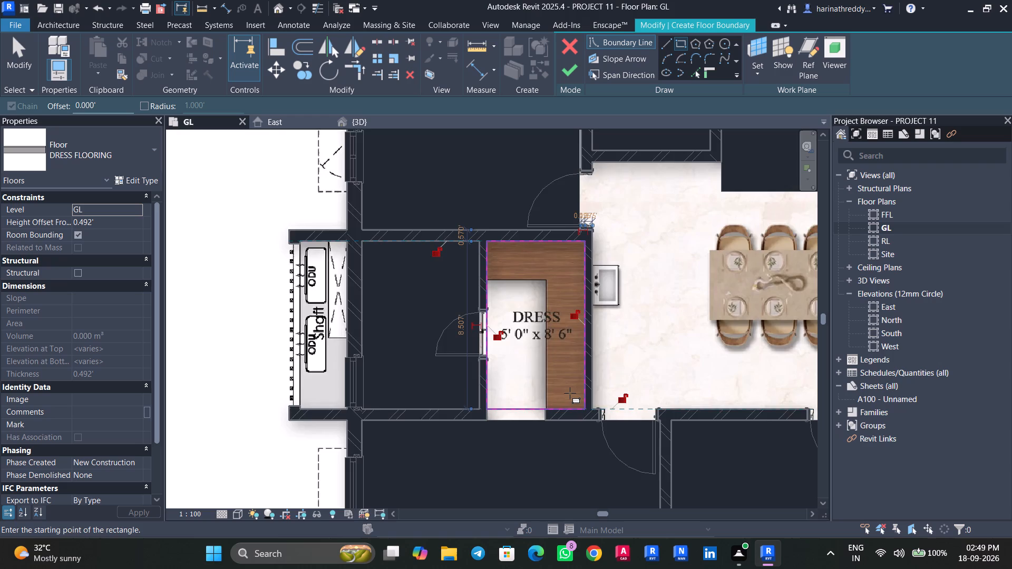
pyautogui.scroll(-4, 570, 393)
pyautogui.moveTo(568, 414); pyautogui.dragTo(567, 191, button='middle')
pyautogui.press('Escape')
pyautogui.moveTo(563, 351); pyautogui.dragTo(566, 126, button='middle')
pyautogui.press('Escape')
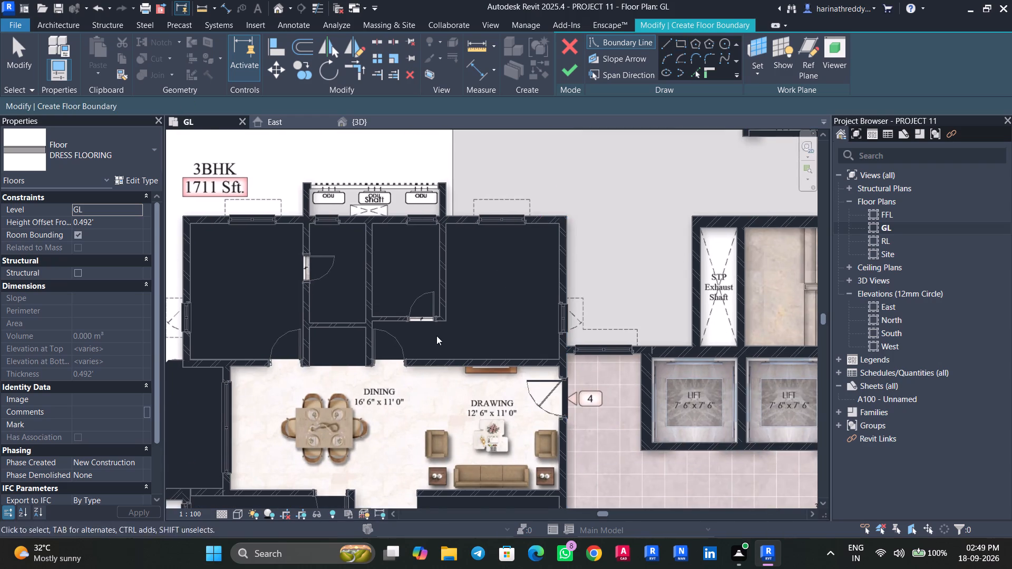
# Move the lower boundary line of the 8'0" x 4'8" DRESS room up to the wall's inner face.
pyautogui.moveTo(439, 313); pyautogui.dragTo(488, 86, button='middle')
pyautogui.moveTo(471, 340); pyautogui.dragTo(536, 71, button='middle')
pyautogui.scroll(1, 490, 255)
pyautogui.moveTo(541, 228); pyautogui.dragTo(588, 20, button='middle')
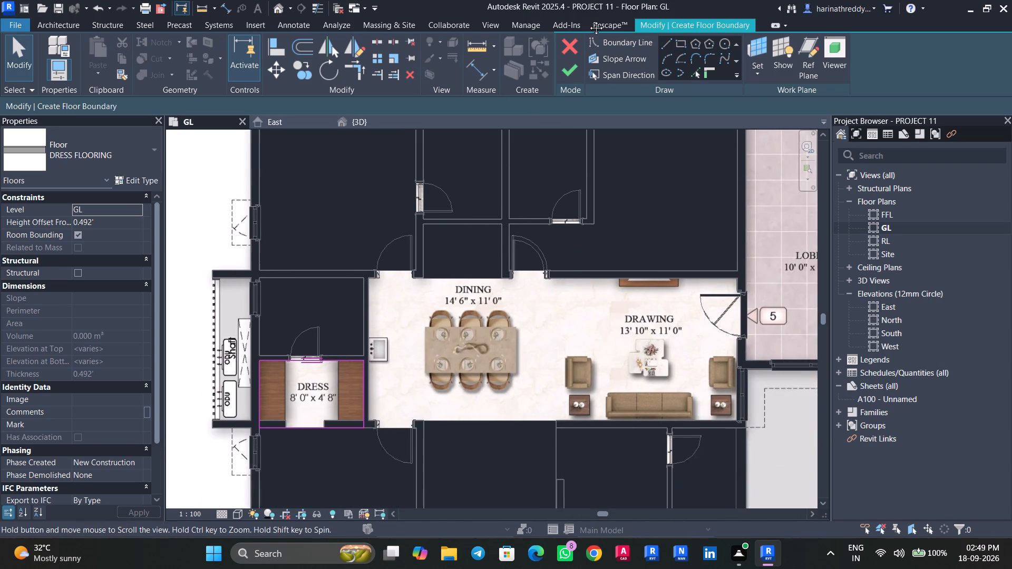
pyautogui.moveTo(588, 20); pyautogui.dragTo(588, 19, button='middle')
pyautogui.scroll(5, 371, 370)
pyautogui.moveTo(373, 359); pyautogui.dragTo(454, 247, button='middle')
pyautogui.scroll(3, 333, 347)
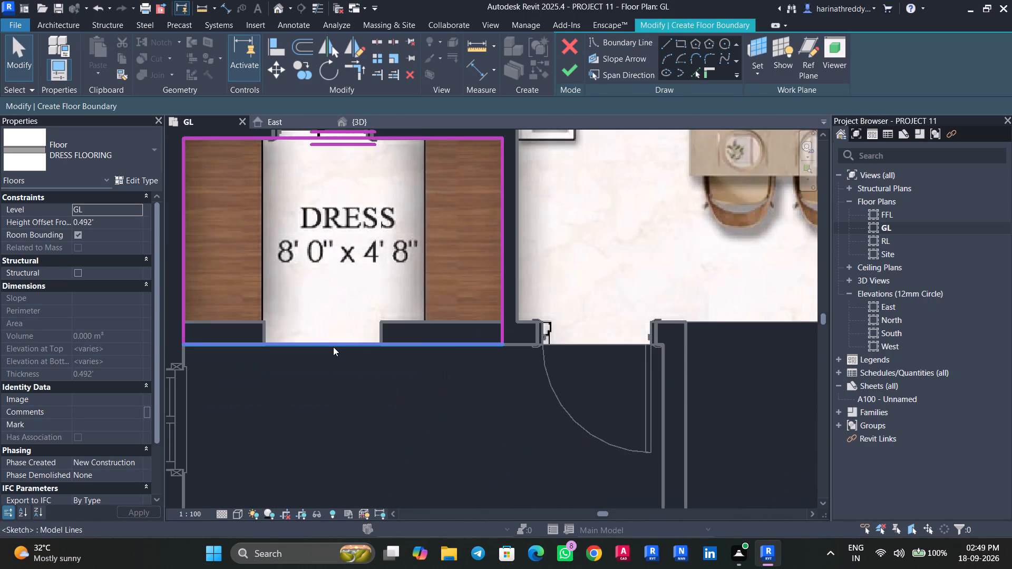
pyautogui.moveTo(334, 348); pyautogui.dragTo(411, 326, button='middle')
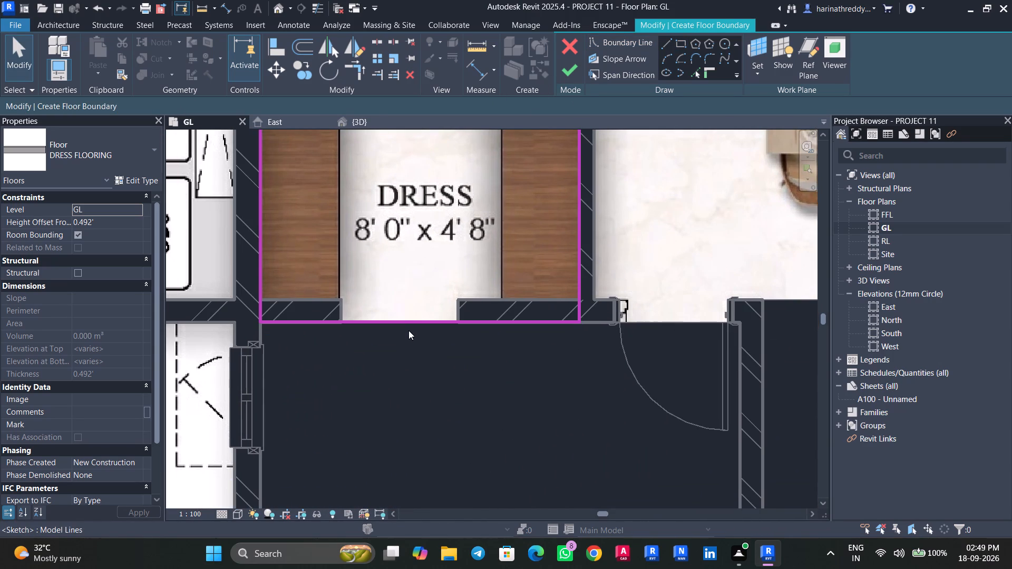
pyautogui.click(408, 323)
pyautogui.moveTo(414, 323); pyautogui.dragTo(420, 298)
pyautogui.scroll(-6, 413, 321)
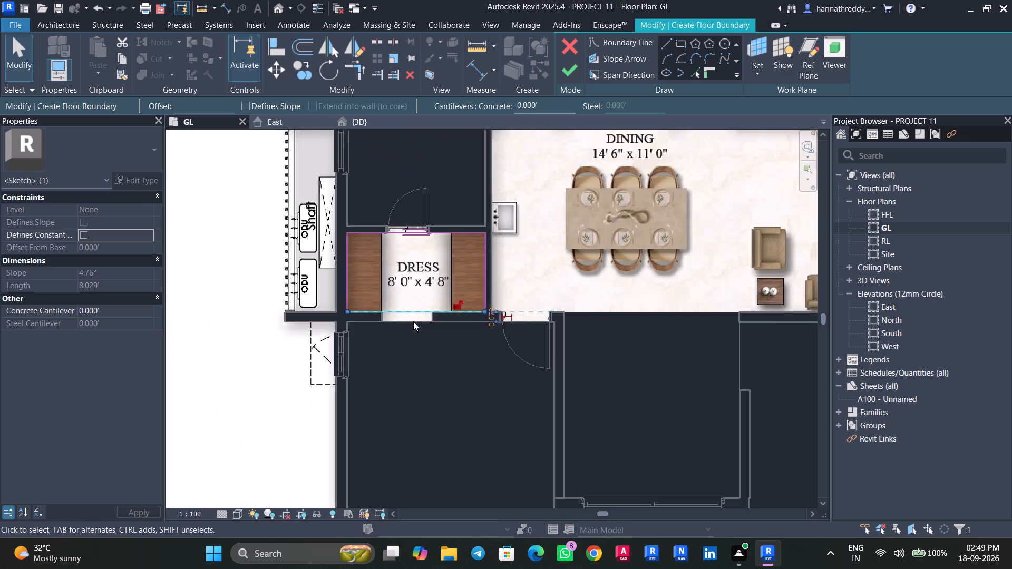
pyautogui.scroll(-6, 413, 321)
pyautogui.press('Escape')
# Sketch a third rectangular boundary along the inner wall faces of the 5'0" x 6'2" DRESS room in the 2001 Sft flat.
pyautogui.moveTo(585, 297); pyautogui.dragTo(419, 401, button='middle')
pyautogui.moveTo(617, 406); pyautogui.dragTo(572, 379, button='middle')
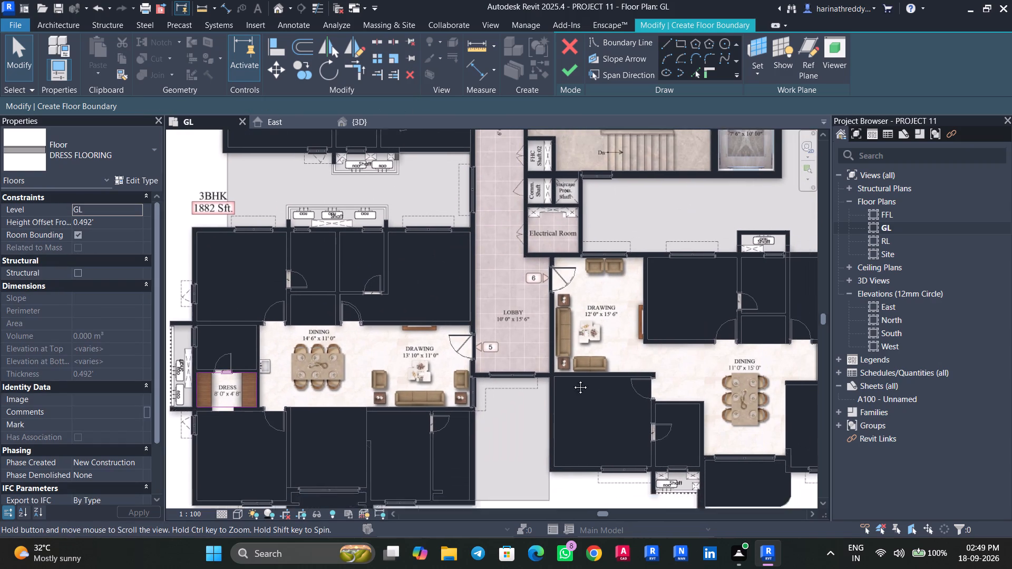
pyautogui.moveTo(572, 379); pyautogui.dragTo(564, 376, button='middle')
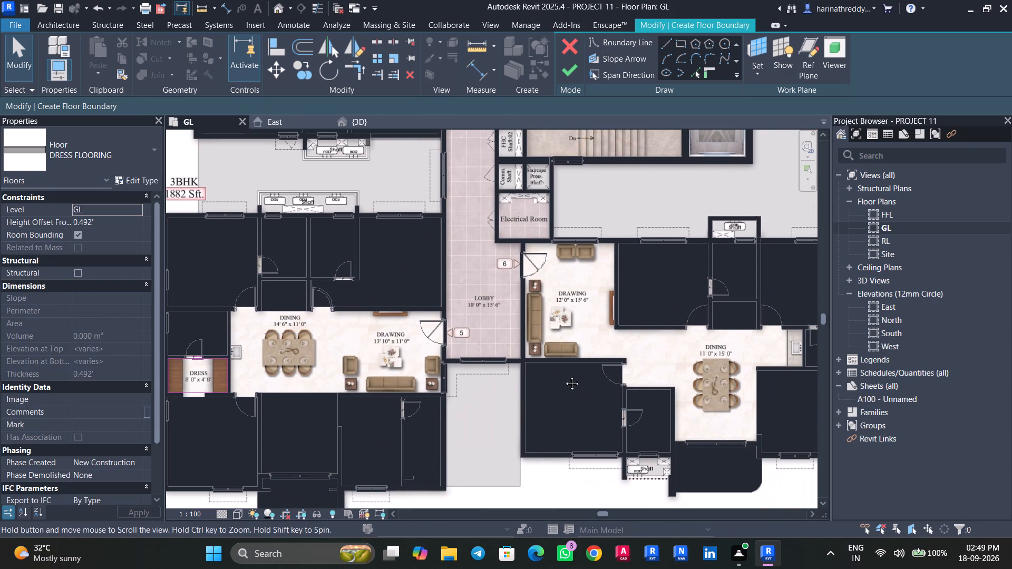
pyautogui.moveTo(564, 376); pyautogui.dragTo(736, 337, button='middle')
pyautogui.scroll(7, 406, 402)
pyautogui.scroll(-7, 349, 365)
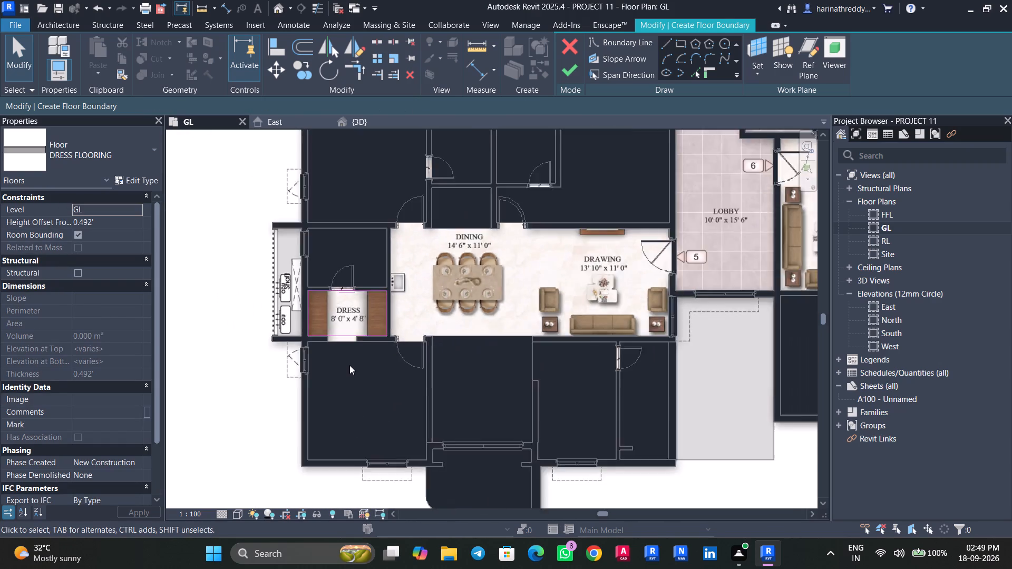
pyautogui.scroll(-4, 349, 365)
pyautogui.moveTo(593, 348); pyautogui.dragTo(435, 410, button='middle')
pyautogui.scroll(5, 571, 376)
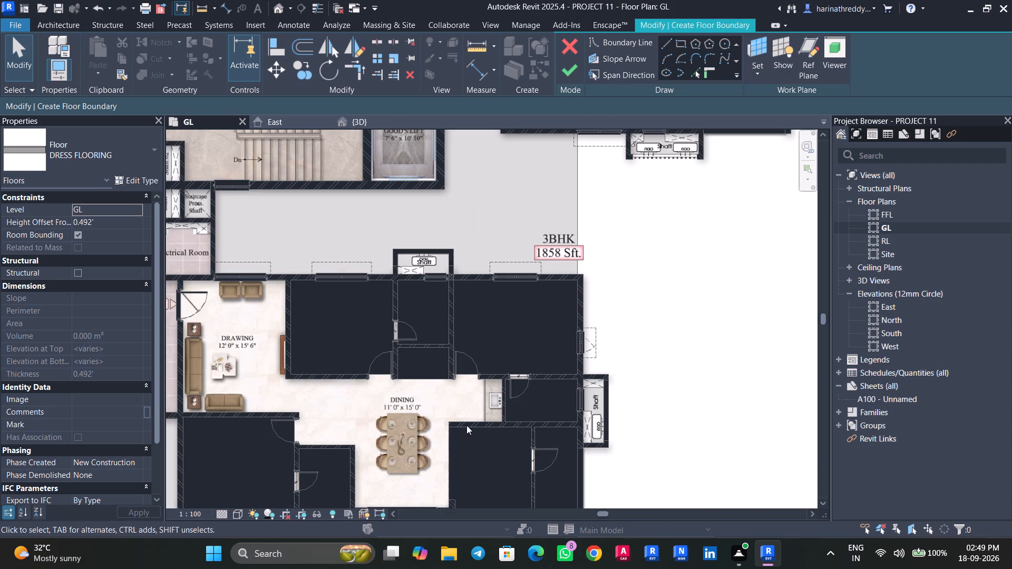
pyautogui.scroll(-7, 466, 424)
pyautogui.moveTo(497, 346); pyautogui.dragTo(505, 482, button='middle')
pyautogui.scroll(9, 557, 354)
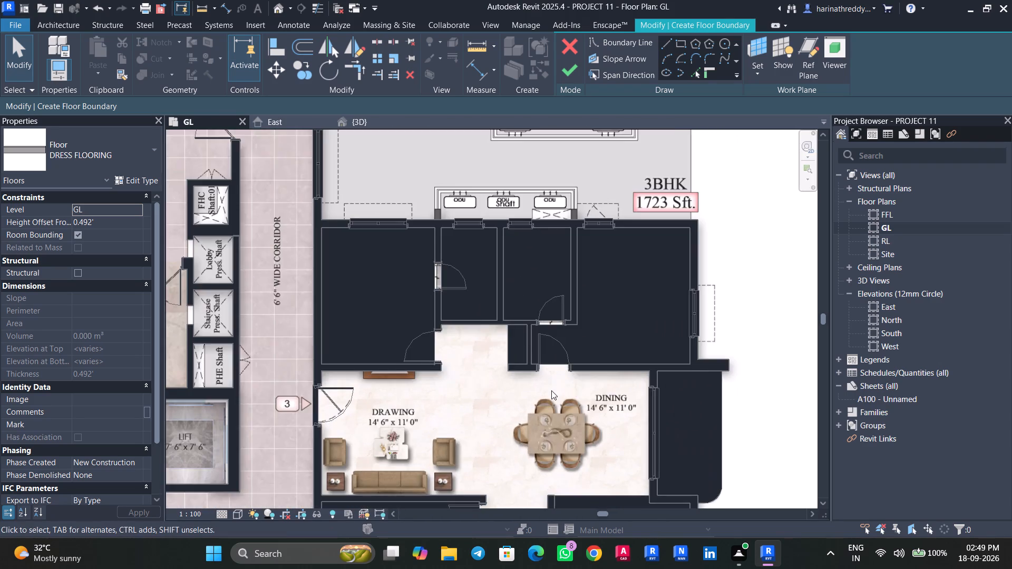
pyautogui.scroll(-6, 551, 390)
pyautogui.moveTo(565, 313); pyautogui.dragTo(563, 439, button='middle')
pyautogui.scroll(5, 527, 336)
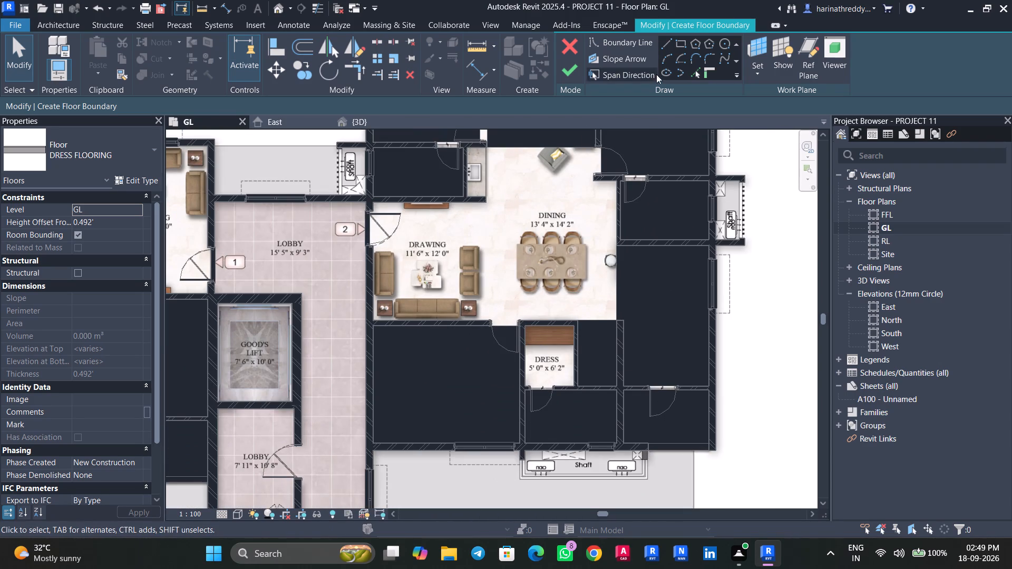
pyautogui.click(682, 46)
pyautogui.scroll(5, 579, 394)
pyautogui.click(571, 386)
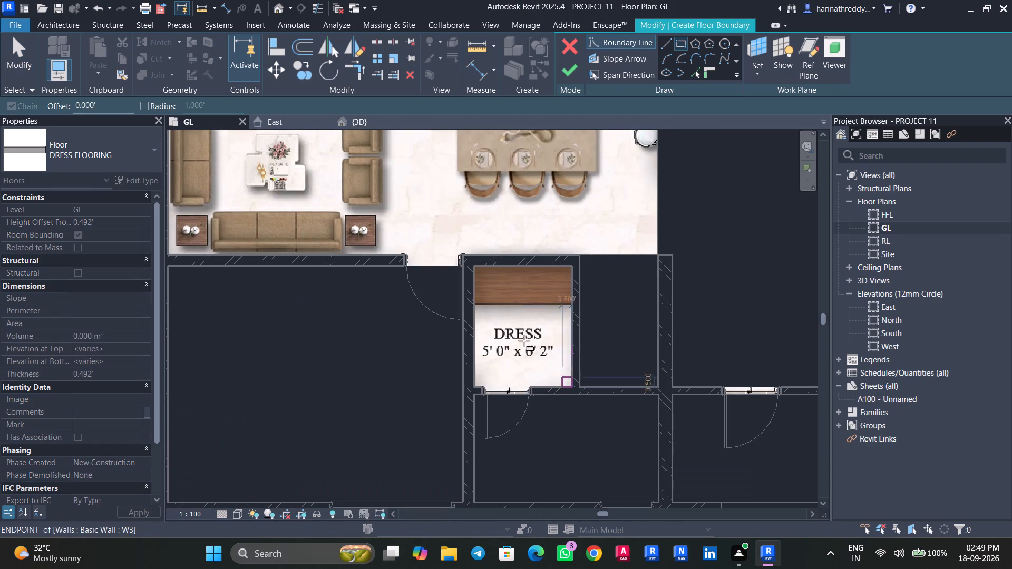
pyautogui.click(473, 269)
pyautogui.scroll(-8, 529, 340)
pyautogui.middleClick(535, 225)
pyautogui.moveTo(531, 247); pyautogui.dragTo(553, 356, button='middle')
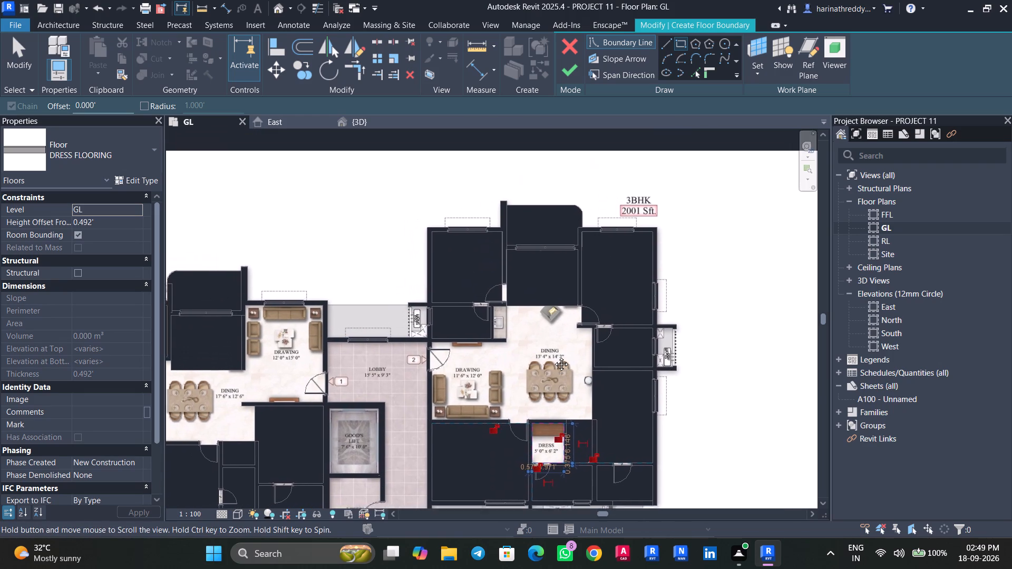
# Check the remaining flats across the GL plan for further dress rooms that need DRESS FLOORING.
pyautogui.moveTo(553, 356); pyautogui.dragTo(726, 303, button='middle')
pyautogui.scroll(-3, 635, 290)
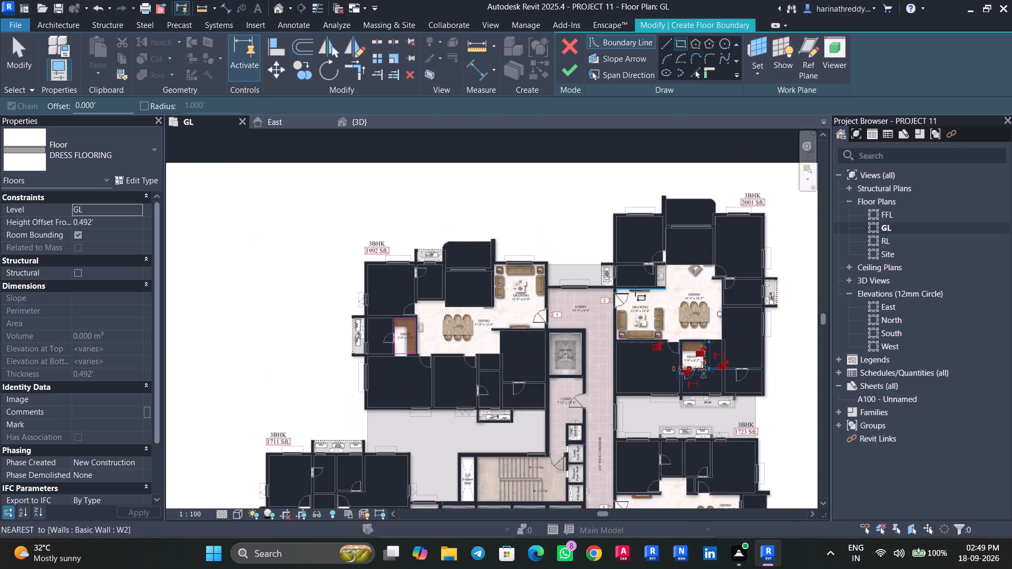
pyautogui.moveTo(649, 299); pyautogui.dragTo(667, 151, button='middle')
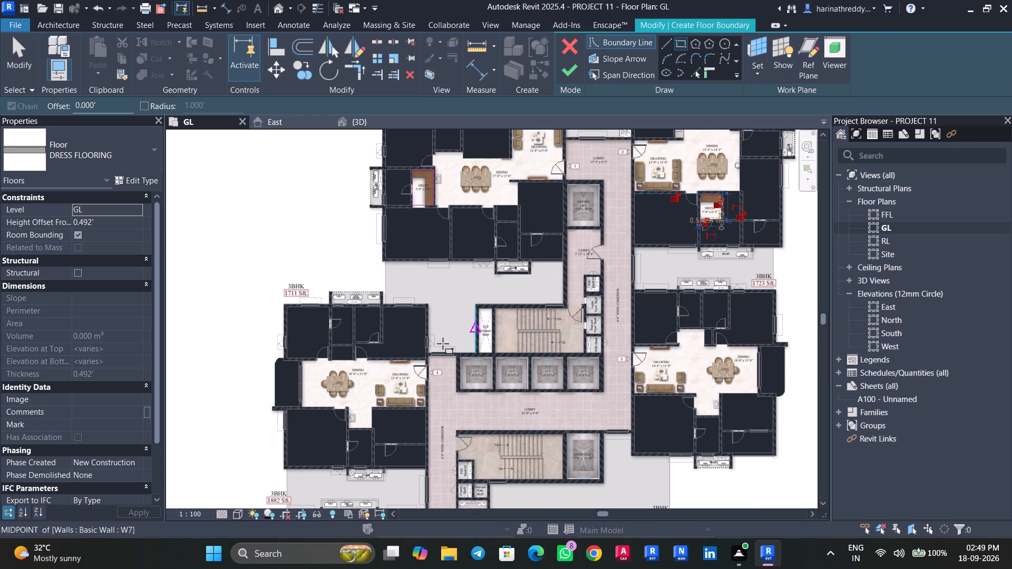
pyautogui.moveTo(428, 357); pyautogui.dragTo(440, 77, button='middle')
pyautogui.scroll(1, 485, 173)
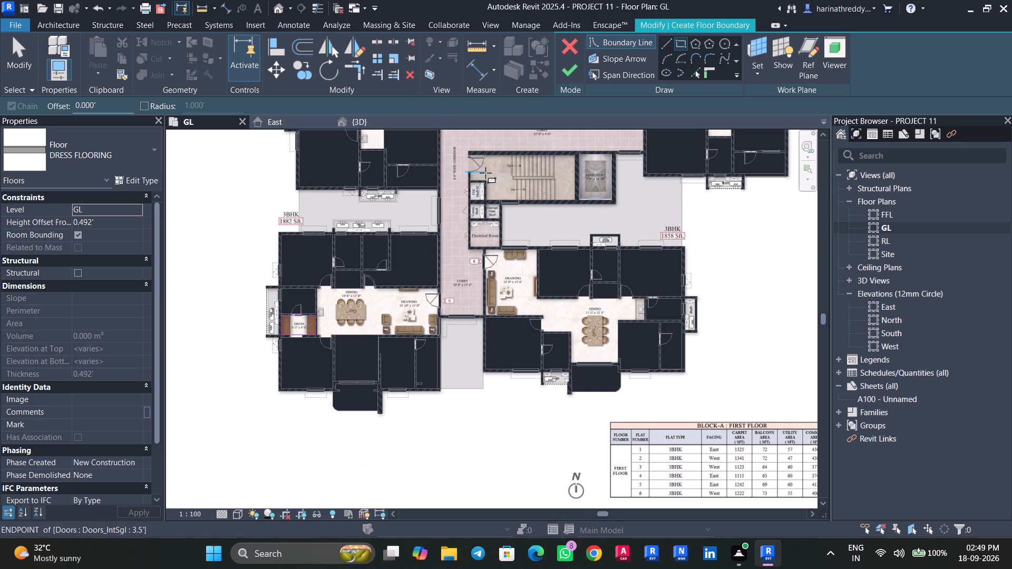
pyautogui.moveTo(485, 173); pyautogui.dragTo(451, 228, button='middle')
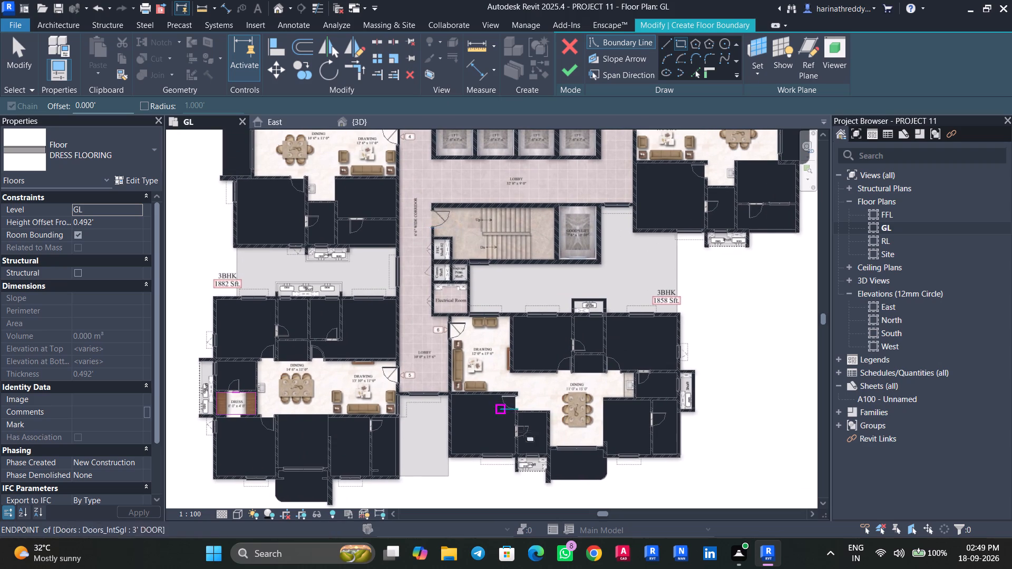
pyautogui.scroll(8, 542, 458)
pyautogui.moveTo(541, 435); pyautogui.dragTo(531, 391, button='middle')
pyautogui.scroll(-2, 531, 391)
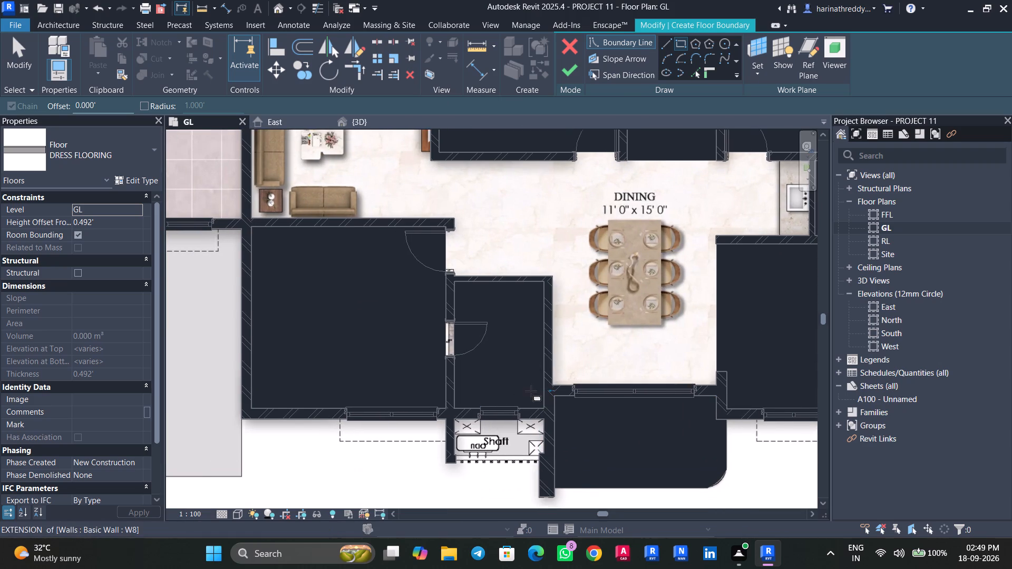
pyautogui.moveTo(535, 362); pyautogui.dragTo(427, 532, button='middle')
pyautogui.scroll(-4, 488, 403)
pyautogui.moveTo(558, 286); pyautogui.dragTo(516, 370, button='middle')
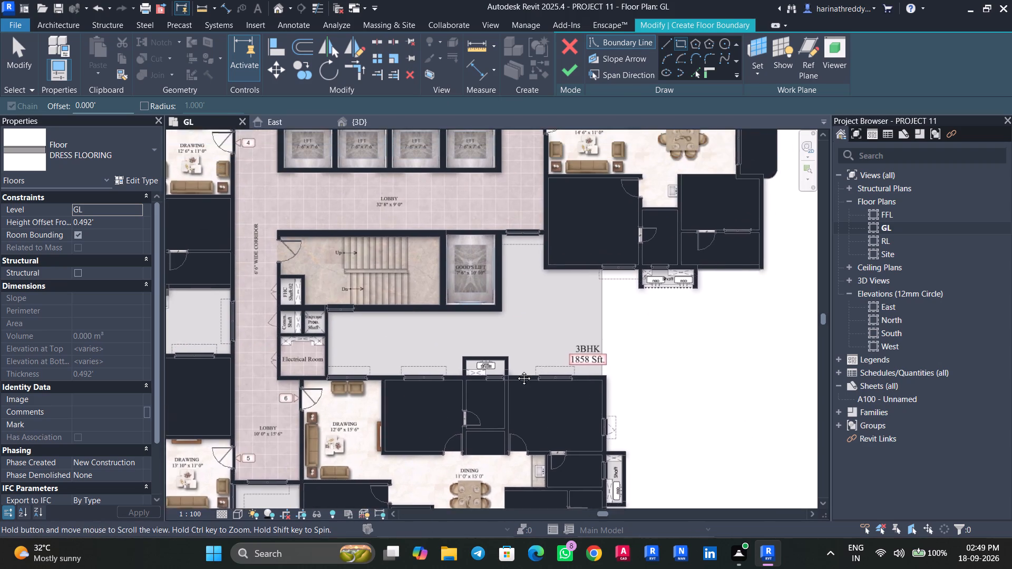
pyautogui.moveTo(516, 370); pyautogui.dragTo(406, 497, button='middle')
pyautogui.scroll(-8, 573, 458)
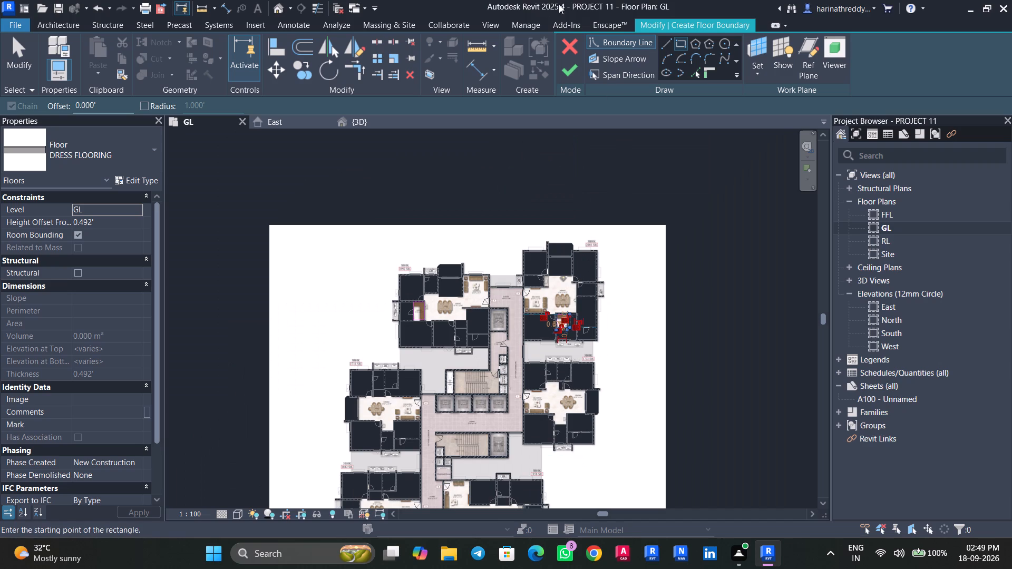
# Finish the DRESS FLOORING boundary sketch to create the floor, and clear the selection.
pyautogui.click(565, 74)
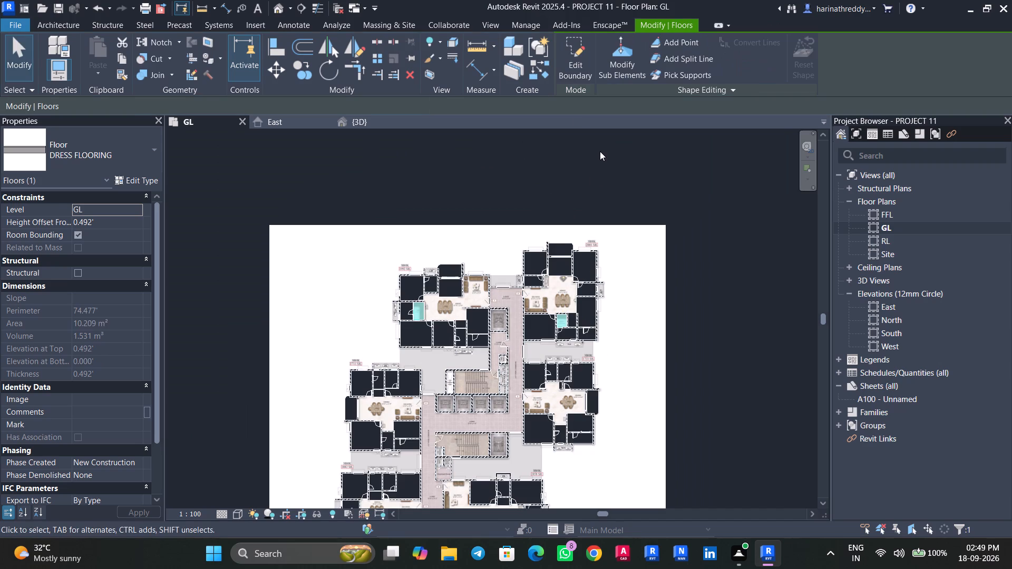
pyautogui.press('Escape')
# Start a new floor, duplicate the DRESS FLOORING type as DRAWING FLOORING, and set the boundary to be drawn as rectangles.
pyautogui.scroll(8, 628, 356)
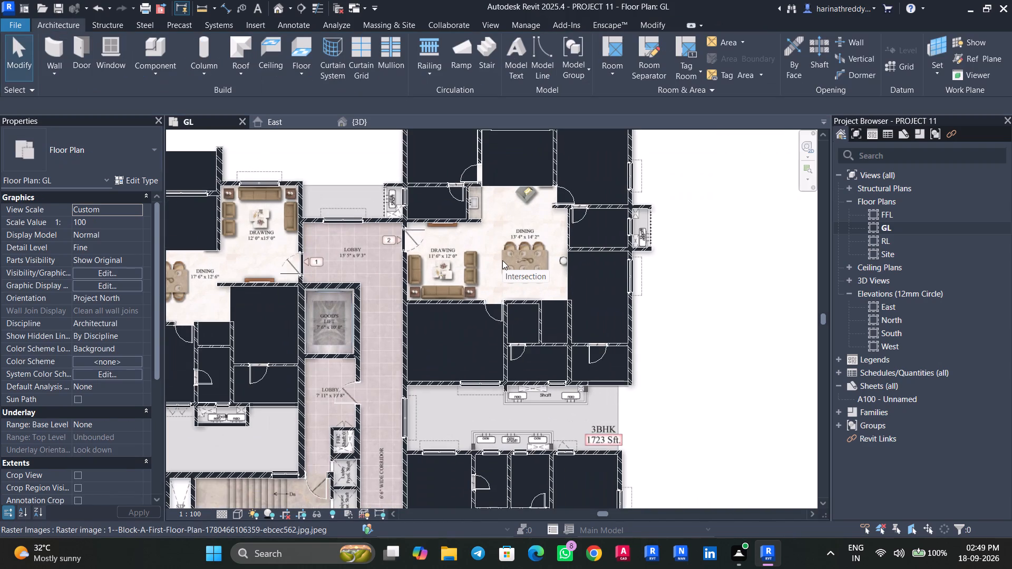
pyautogui.scroll(3, 501, 260)
pyautogui.moveTo(501, 260); pyautogui.dragTo(510, 301, button='middle')
pyautogui.middleClick(510, 302)
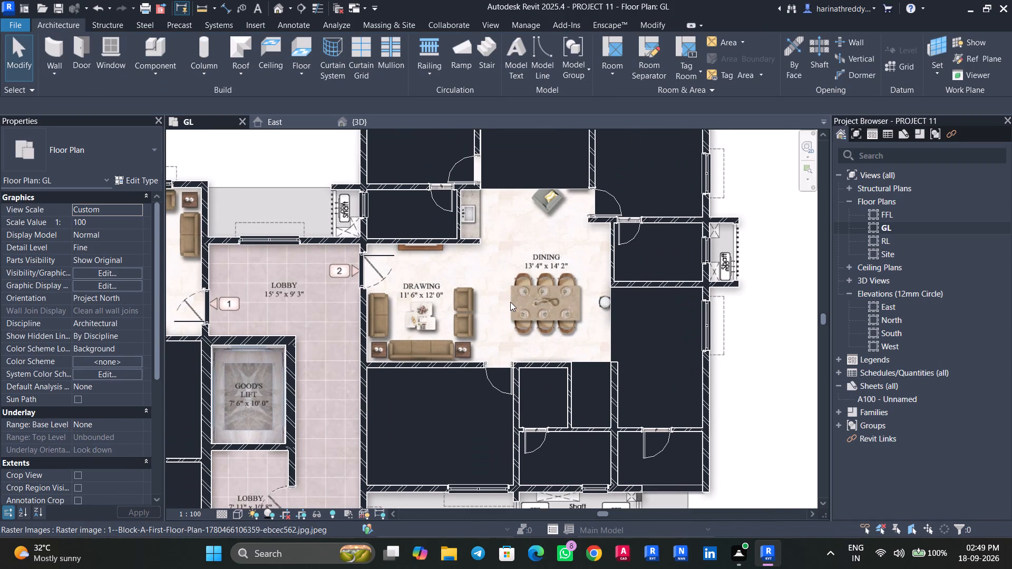
pyautogui.scroll(-3, 510, 302)
pyautogui.moveTo(510, 302); pyautogui.dragTo(614, 261, button='middle')
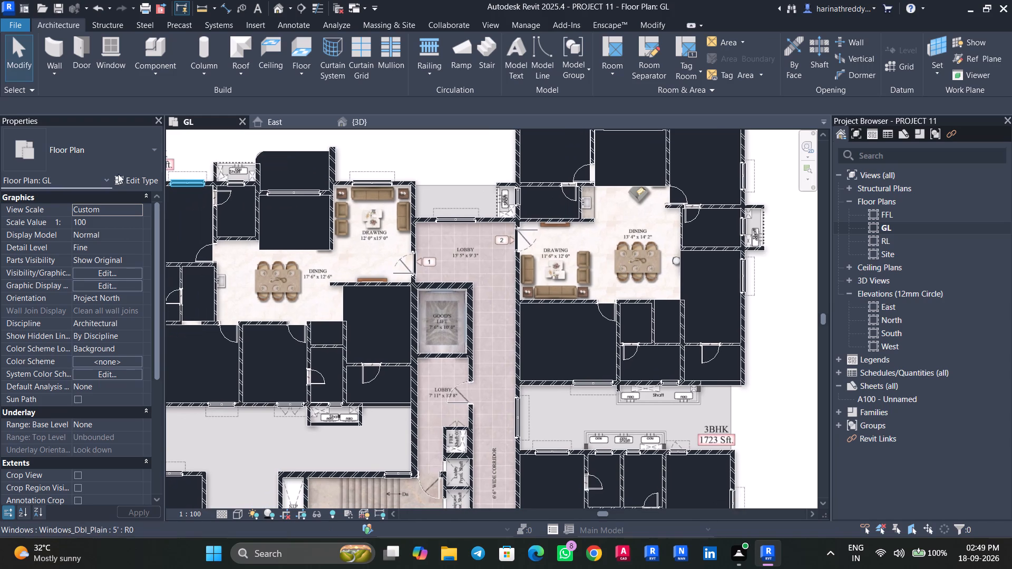
pyautogui.click(296, 78)
pyautogui.click(312, 107)
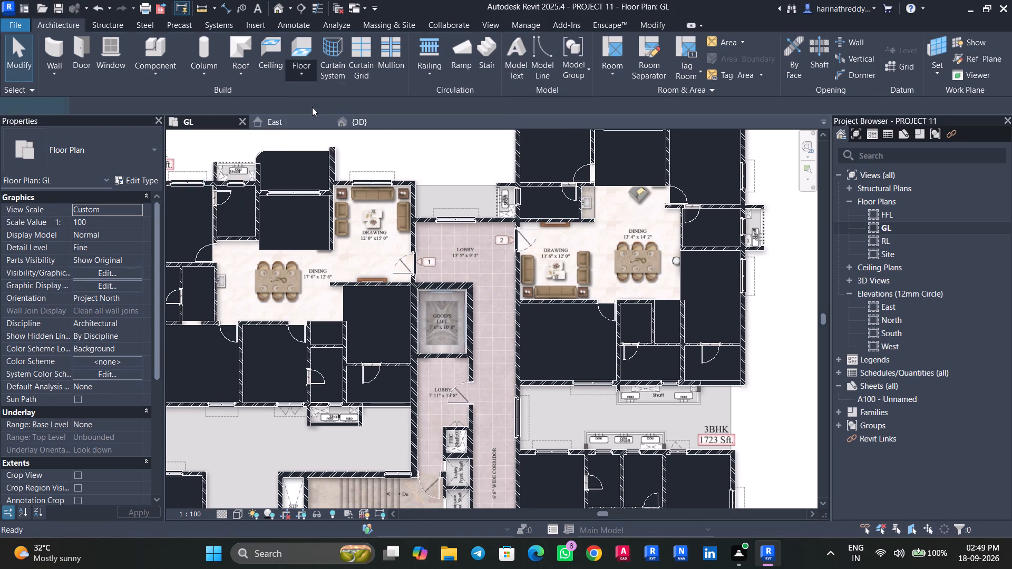
pyautogui.click(123, 179)
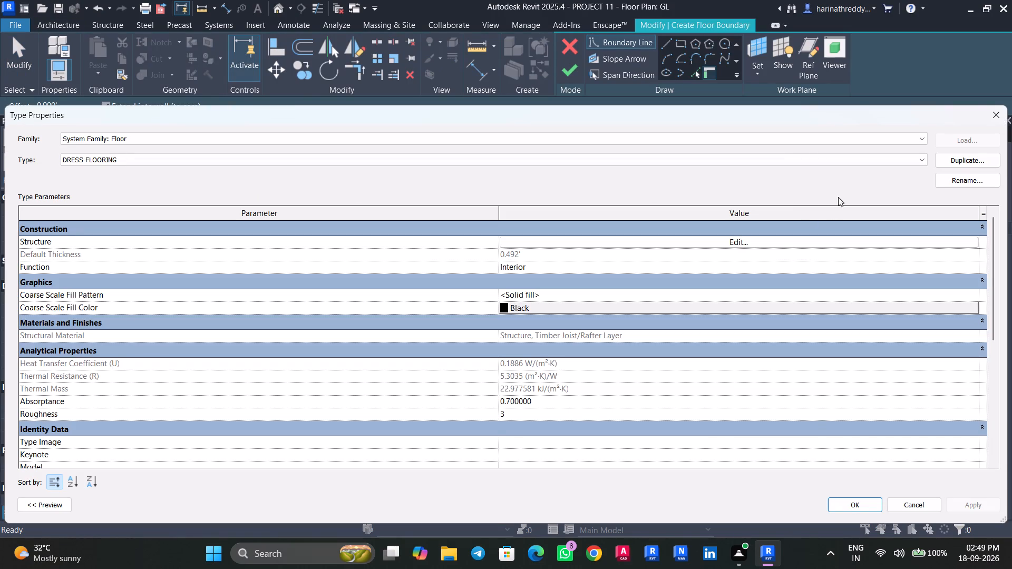
pyautogui.click(940, 160)
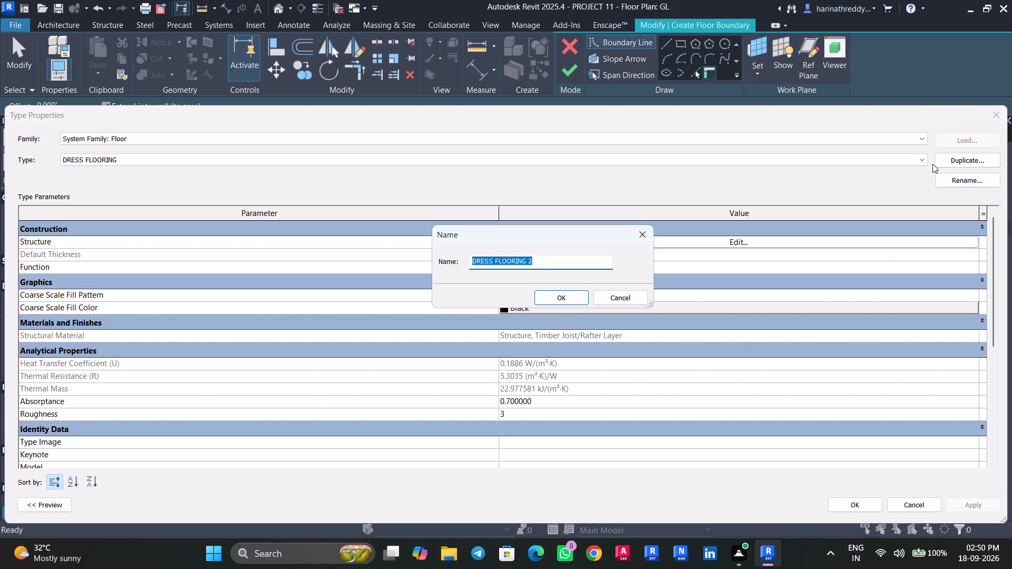
pyautogui.write('DRAWING')
pyautogui.press('space')
pyautogui.write('FK')
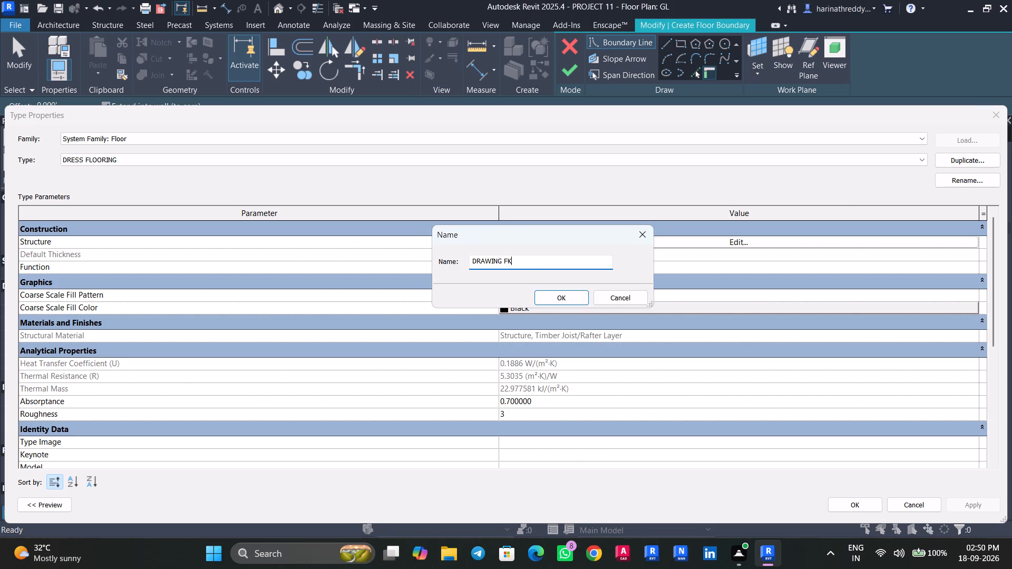
pyautogui.press('BackSpace')
pyautogui.write('LOORING')
pyautogui.press('Return')
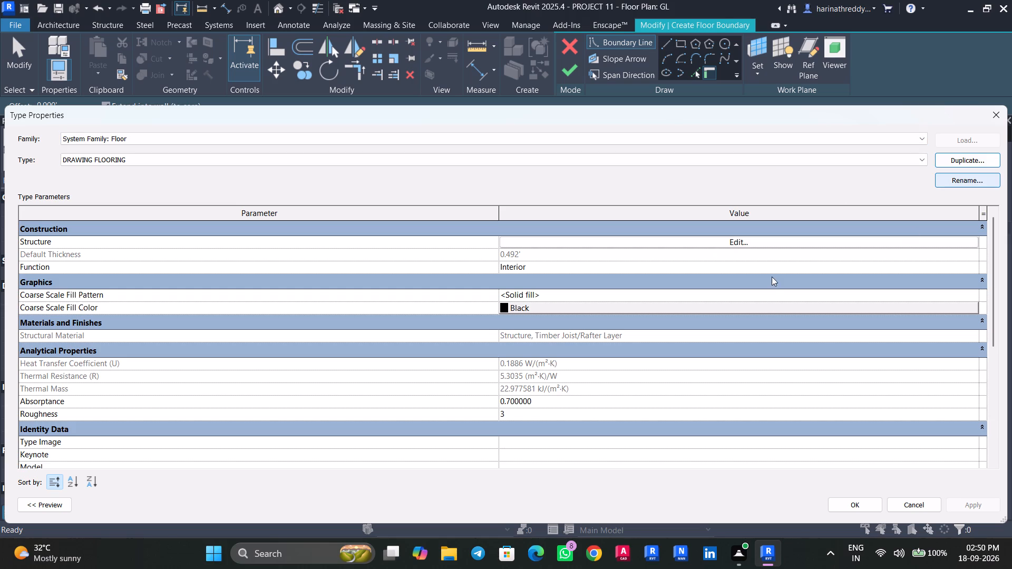
pyautogui.click(857, 505)
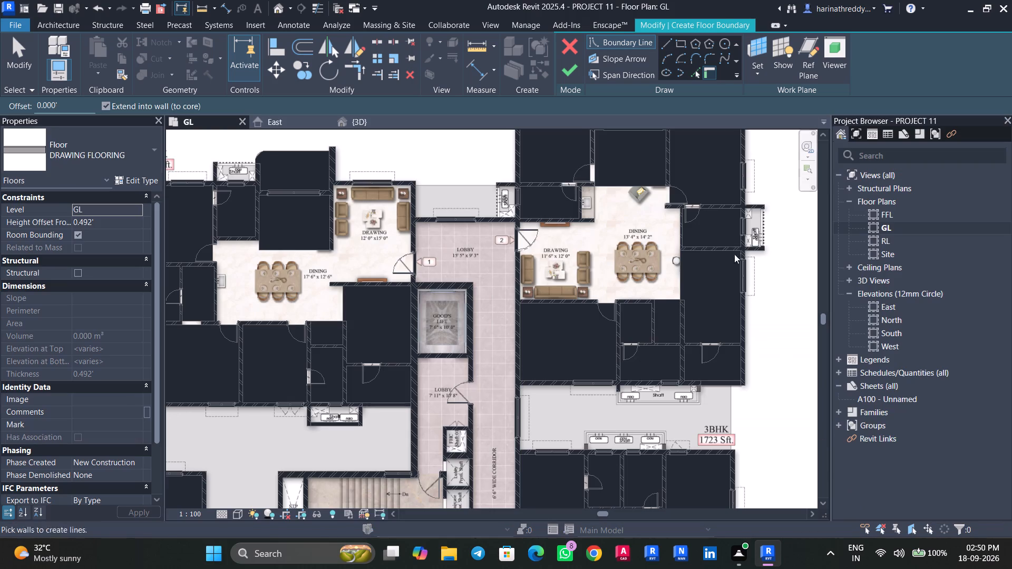
pyautogui.click(677, 44)
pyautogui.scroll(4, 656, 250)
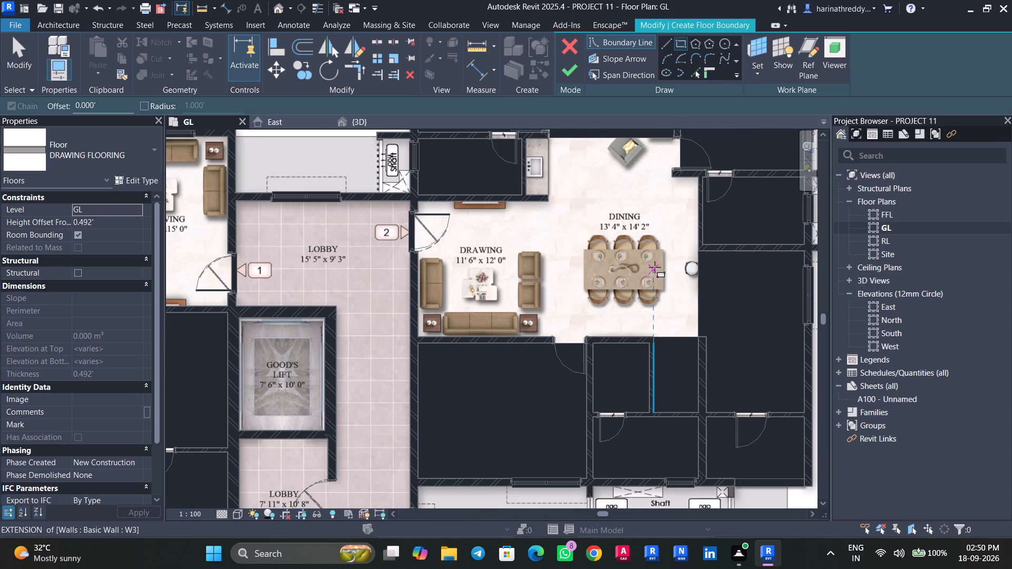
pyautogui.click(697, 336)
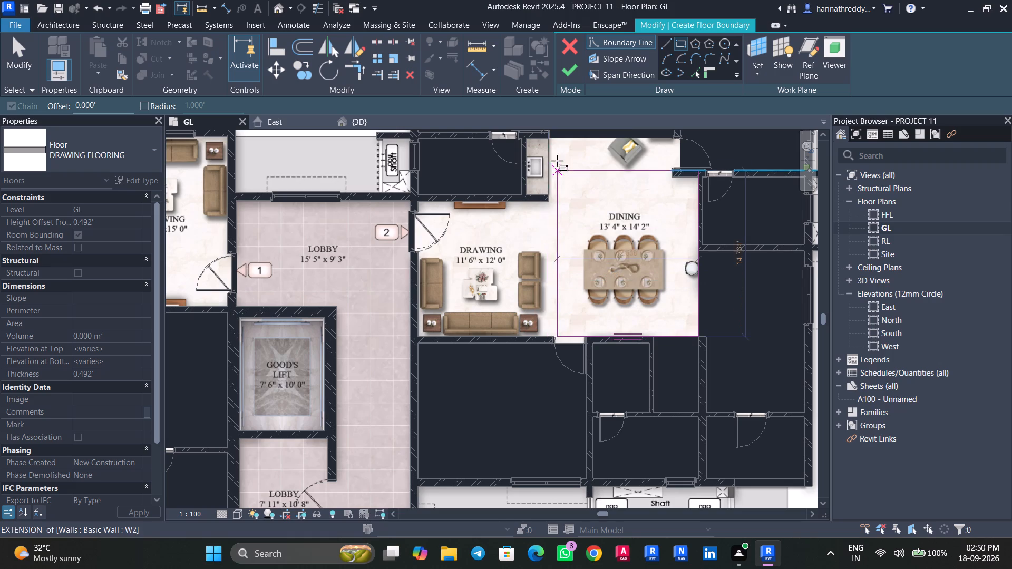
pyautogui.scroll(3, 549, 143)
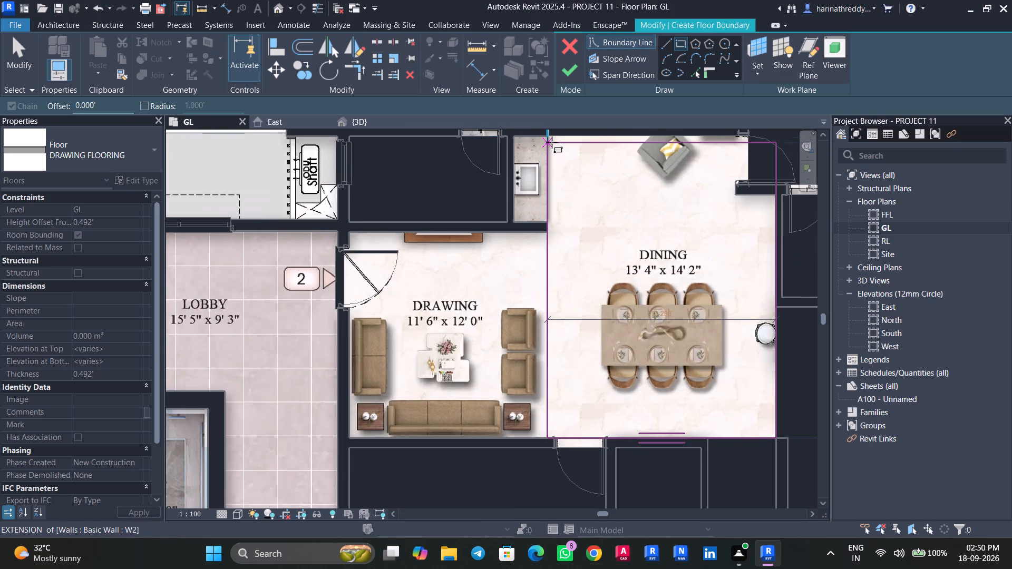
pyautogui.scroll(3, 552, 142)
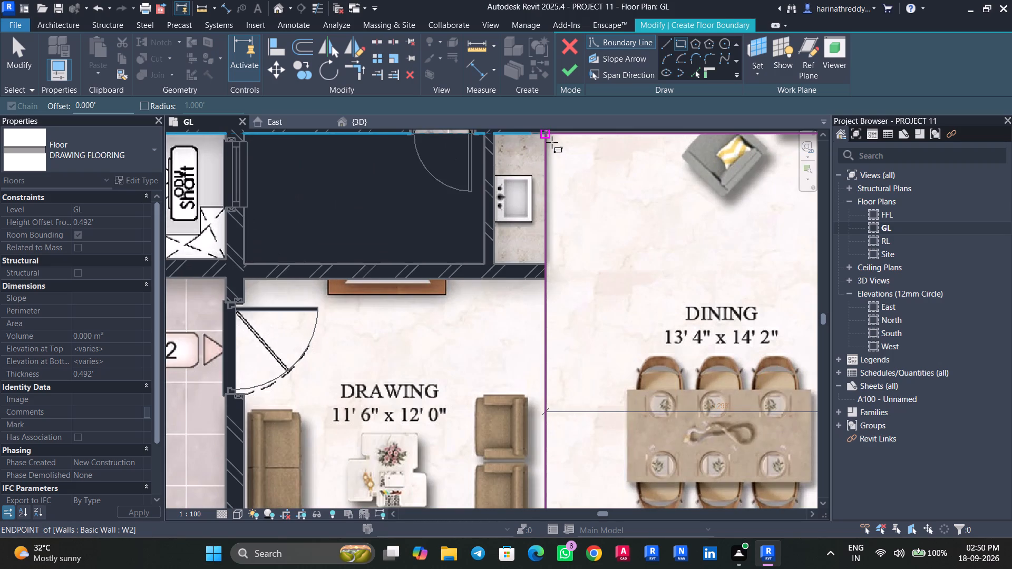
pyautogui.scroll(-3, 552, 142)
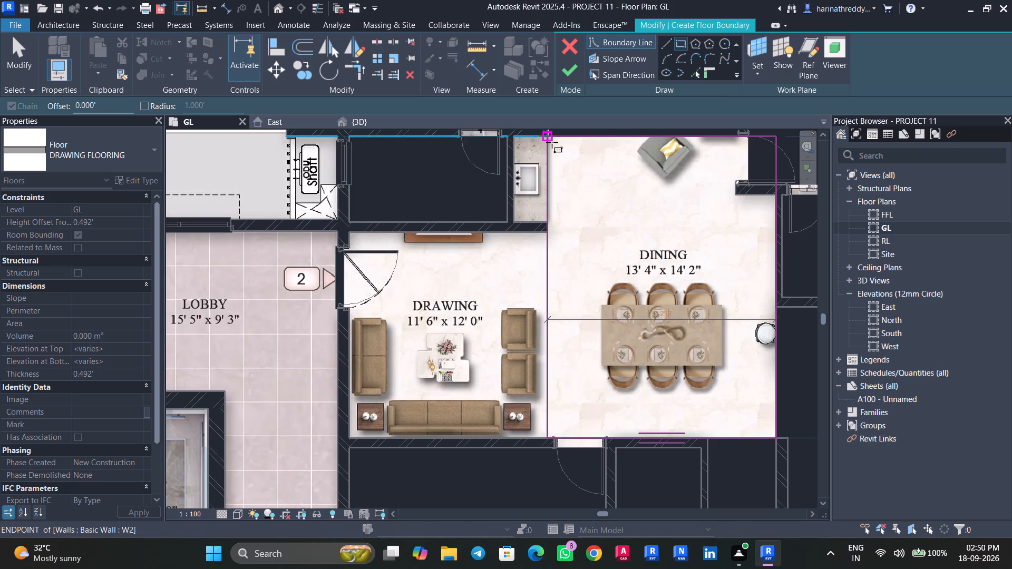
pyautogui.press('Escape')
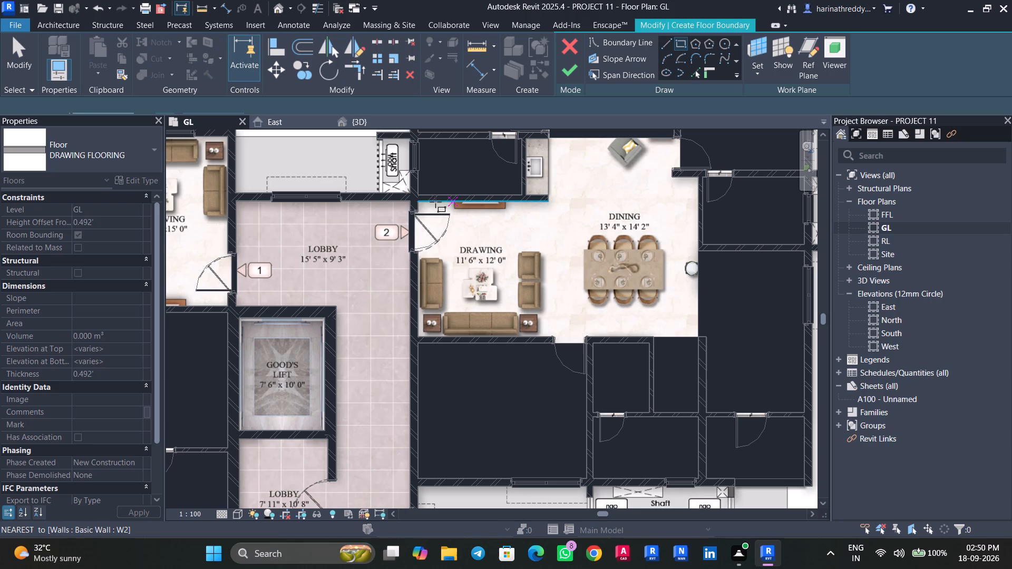
# Sketch a rectangular DRAWING FLOORING boundary about 12' deep over the 11'6" x 12'0" DRAWING room of the 2001 Sft flat.
pyautogui.click(422, 204)
pyautogui.scroll(5, 546, 327)
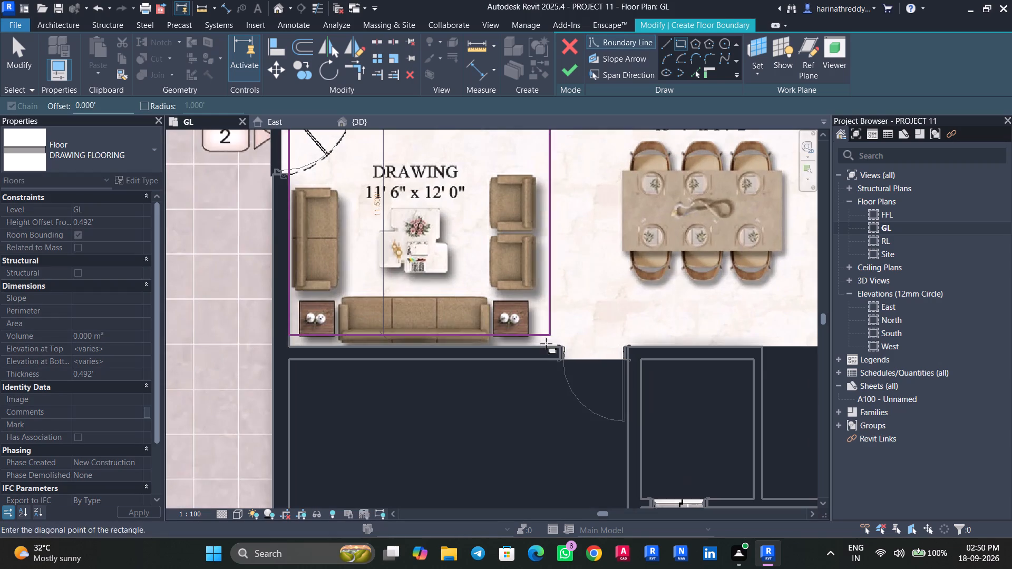
pyautogui.scroll(-3, 562, 348)
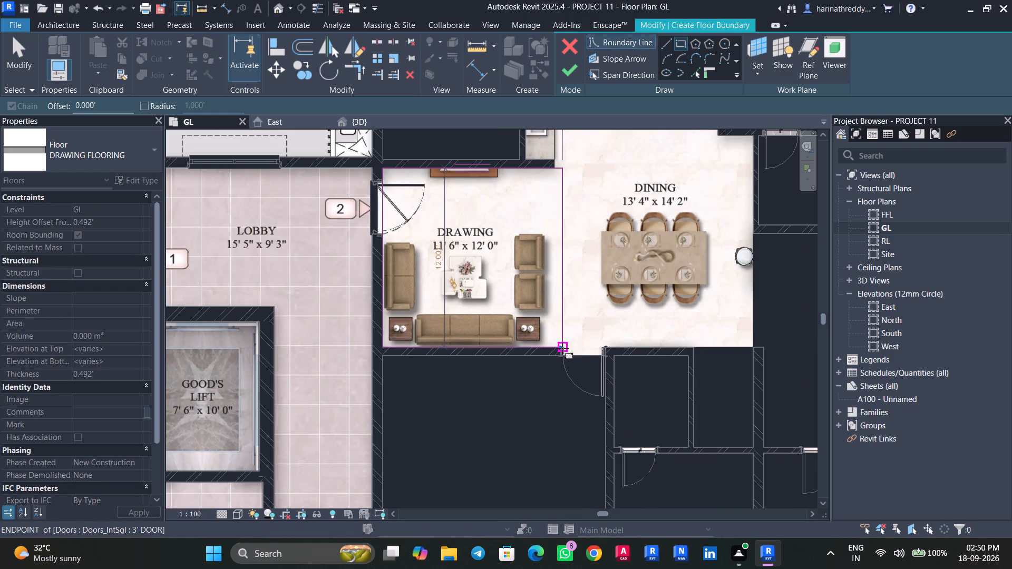
pyautogui.click(551, 346)
pyautogui.scroll(-2, 569, 318)
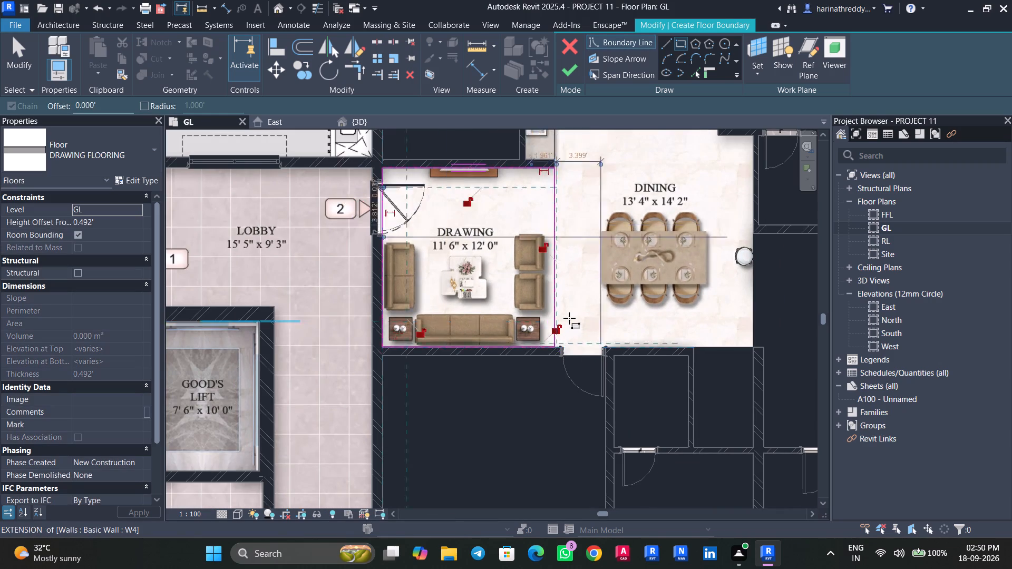
pyautogui.scroll(-4, 569, 318)
pyautogui.press('Escape')
# Sketch a rectangular boundary about 10.6' x 11' from the inner wall corner of the 14'6" x 11'0" DRAWING room in the 1723 Sft flat.
pyautogui.moveTo(604, 301); pyautogui.dragTo(601, 152, button='middle')
pyautogui.moveTo(571, 446); pyautogui.dragTo(601, 322, button='middle')
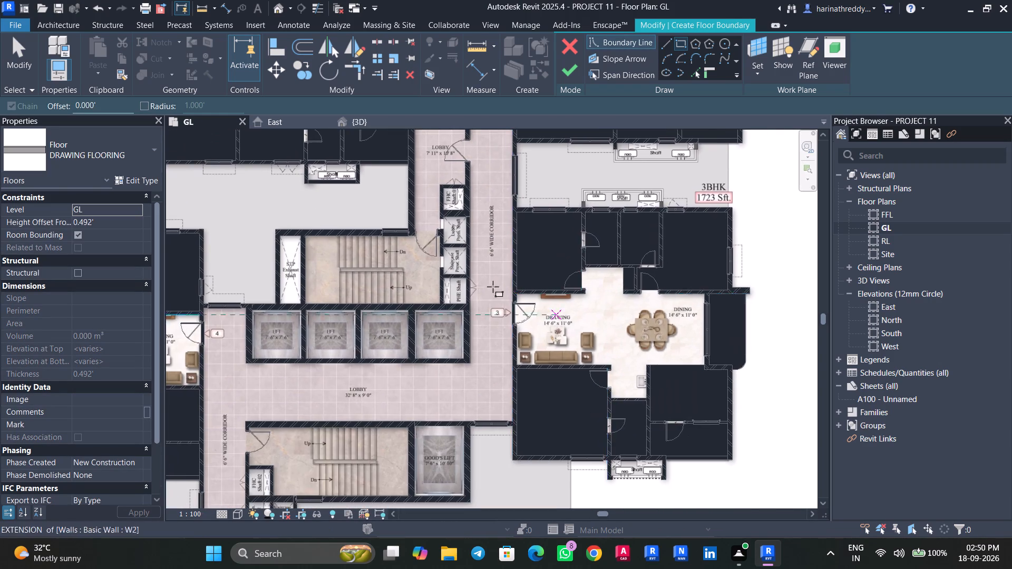
pyautogui.scroll(7, 498, 277)
pyautogui.scroll(-1, 505, 305)
pyautogui.scroll(3, 505, 305)
pyautogui.click(552, 326)
pyautogui.moveTo(644, 409); pyautogui.dragTo(566, 236, button='middle')
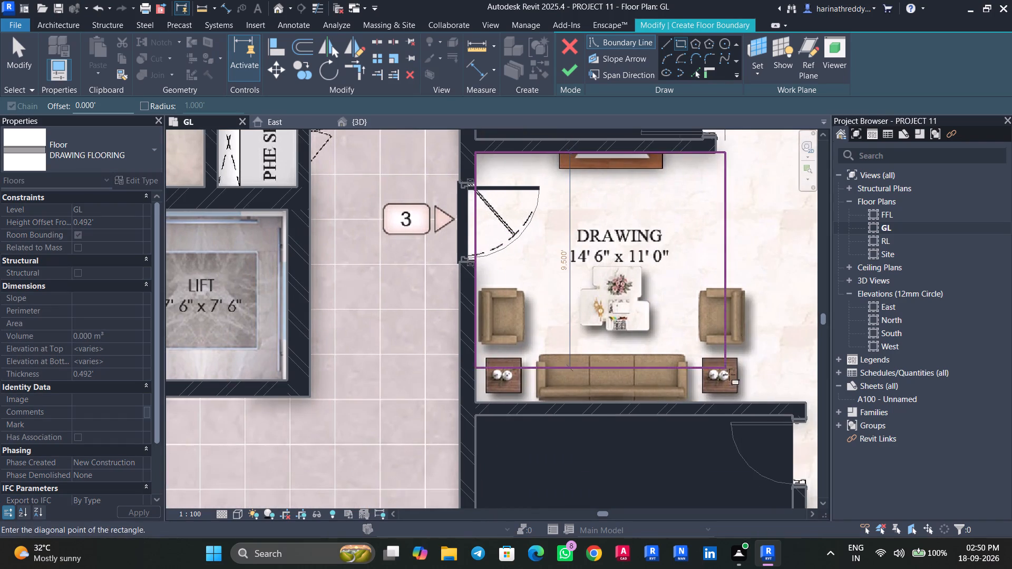
pyautogui.moveTo(734, 385); pyautogui.dragTo(685, 397, button='middle')
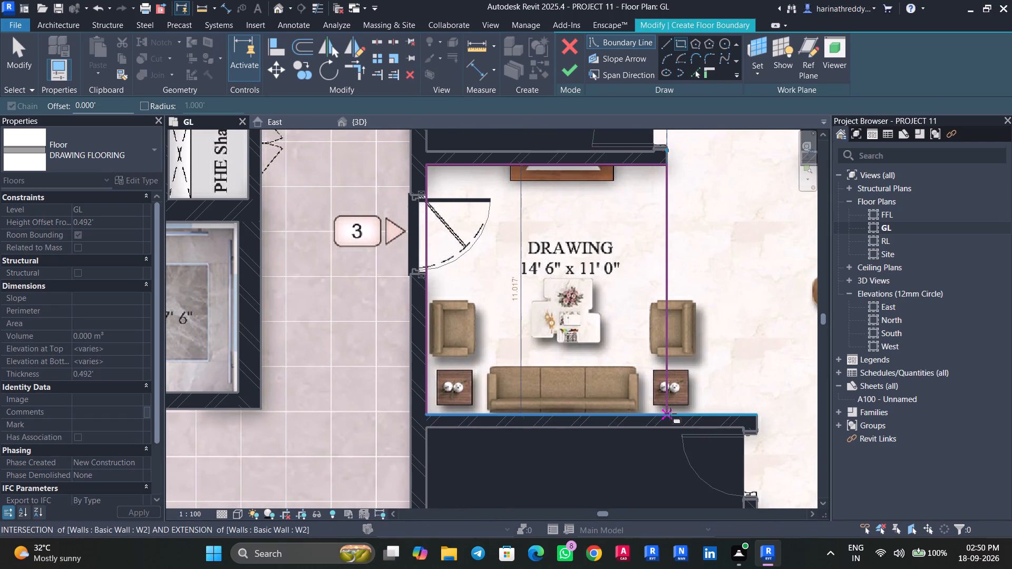
pyautogui.click(670, 414)
pyautogui.scroll(-5, 670, 414)
pyautogui.press('Escape')
pyautogui.press('Escape')
# Move that rectangle's dining-side boundary line outward, just past the armchair.
pyautogui.click(665, 335)
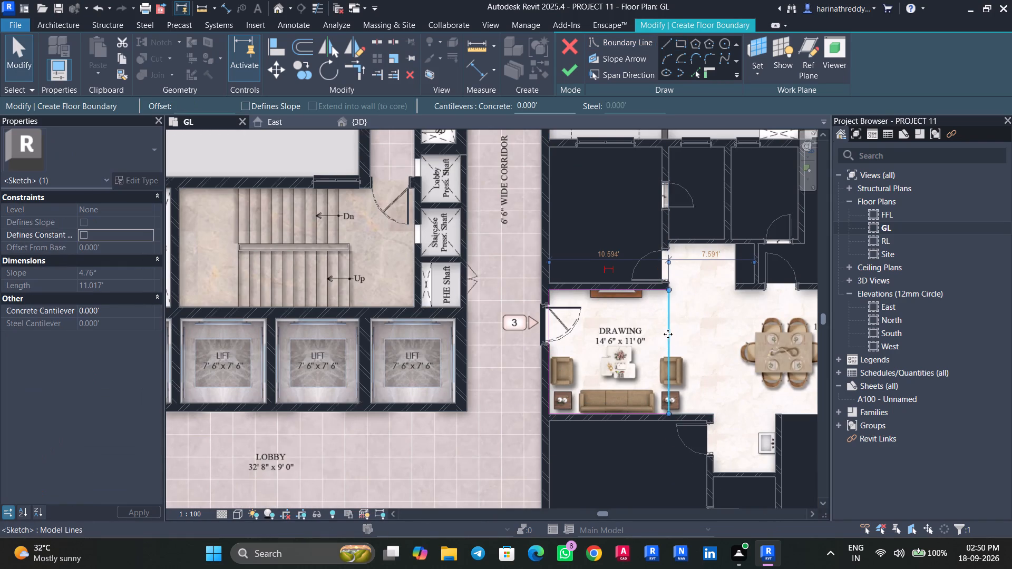
pyautogui.moveTo(668, 334); pyautogui.dragTo(685, 338)
pyautogui.press('Escape')
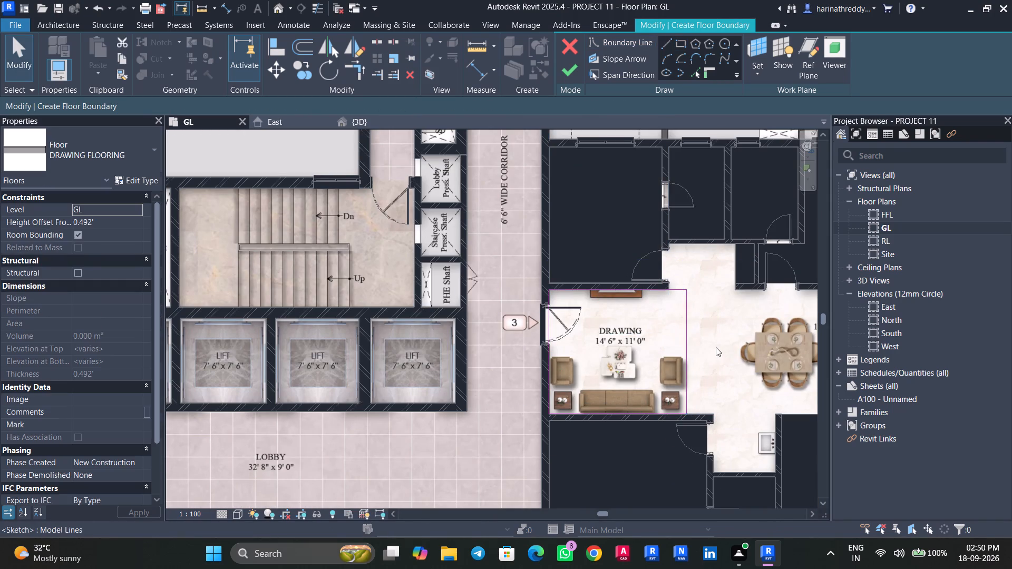
# Sketch a rectangular DRAWING FLOORING boundary between the inner walls of the 12'0" x 15'6" DRAWING room in the 1858 Sft flat.
pyautogui.scroll(-4, 717, 346)
pyautogui.moveTo(716, 345); pyautogui.dragTo(699, 163, button='middle')
pyautogui.scroll(-6, 694, 343)
pyautogui.moveTo(698, 366); pyautogui.dragTo(698, 361, button='middle')
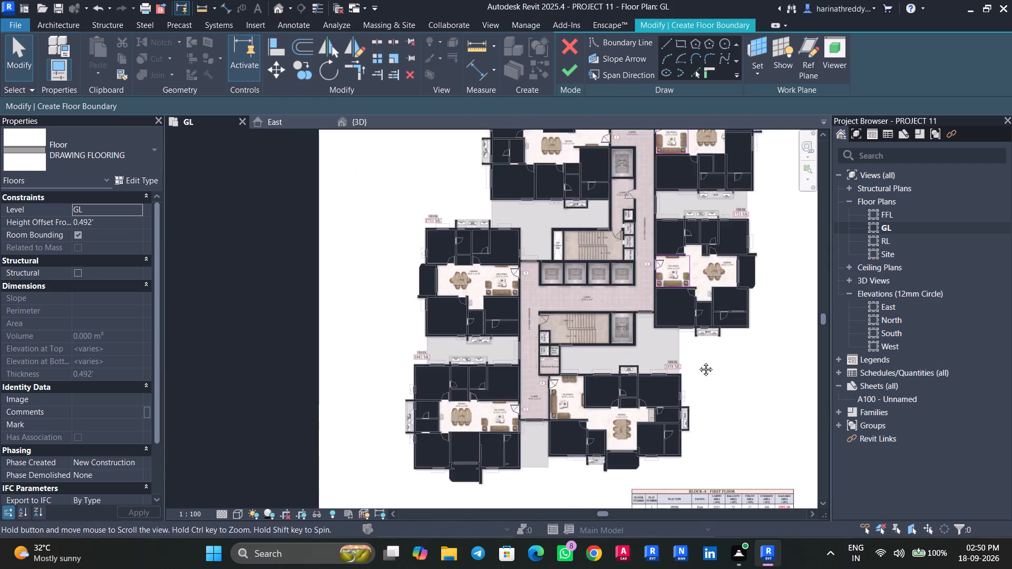
pyautogui.moveTo(698, 361); pyautogui.dragTo(687, 257, button='middle')
pyautogui.scroll(3, 629, 330)
pyautogui.scroll(-1, 629, 330)
pyautogui.scroll(1, 629, 330)
pyautogui.click(679, 44)
pyautogui.scroll(1, 508, 262)
pyautogui.scroll(-1, 508, 262)
pyautogui.scroll(2, 508, 262)
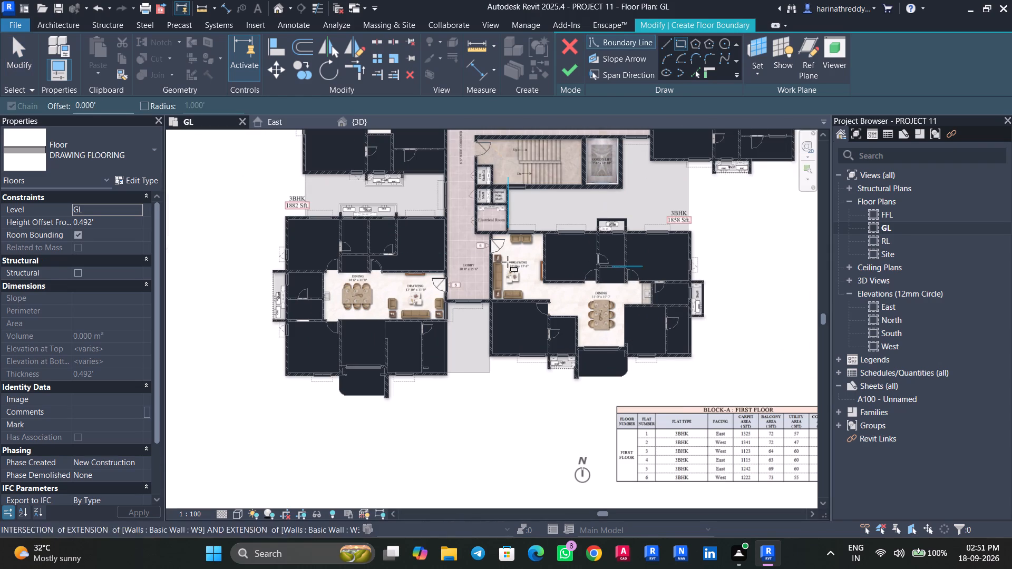
pyautogui.scroll(8, 508, 262)
pyautogui.click(454, 168)
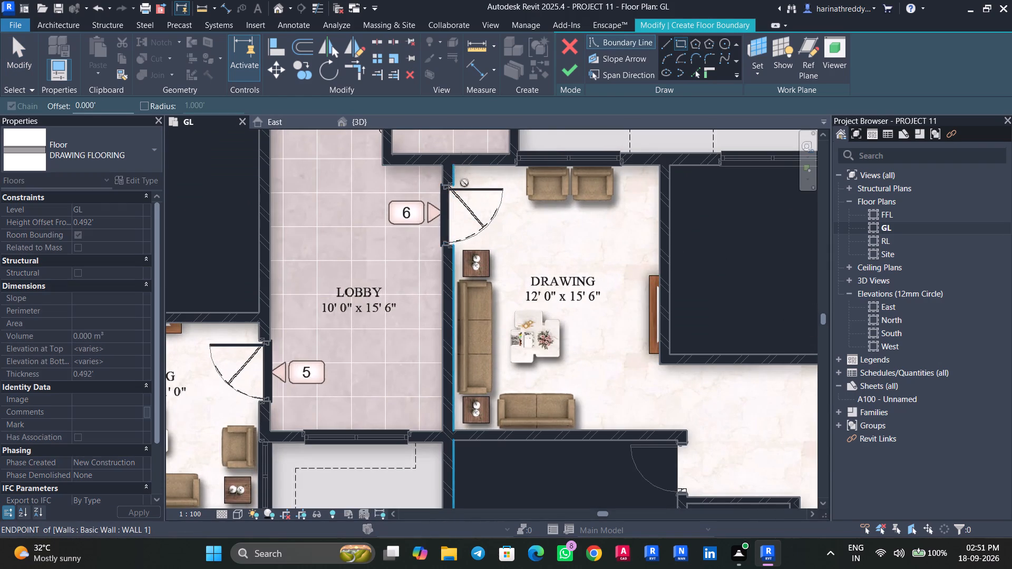
pyautogui.click(658, 425)
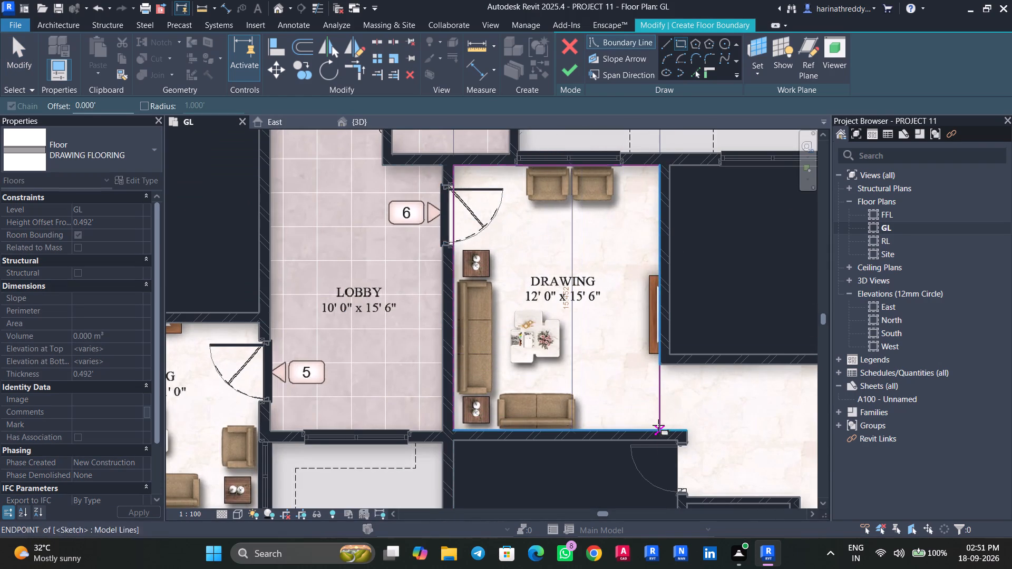
pyautogui.scroll(-5, 694, 367)
pyautogui.press('Escape')
# Sketch a rectangular boundary about 14.3' wide over the 13'10" x 11'0" DRAWING room of the 1882 Sft flat, ending at the door-side wall end.
pyautogui.scroll(4, 590, 221)
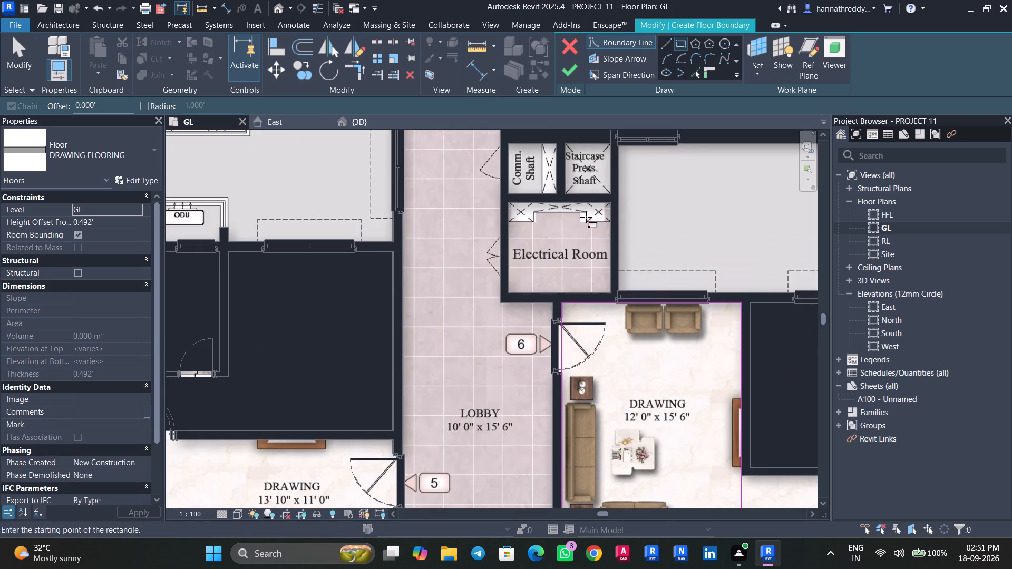
pyautogui.click(313, 9)
pyautogui.click(315, 8)
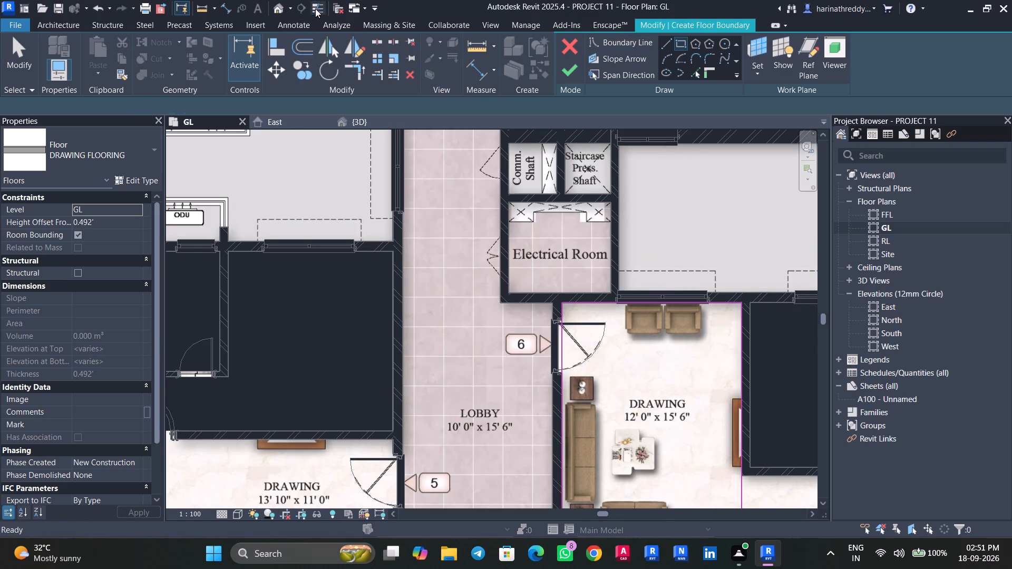
pyautogui.scroll(-7, 442, 229)
pyautogui.moveTo(456, 284); pyautogui.dragTo(495, 209, button='middle')
pyautogui.scroll(7, 344, 253)
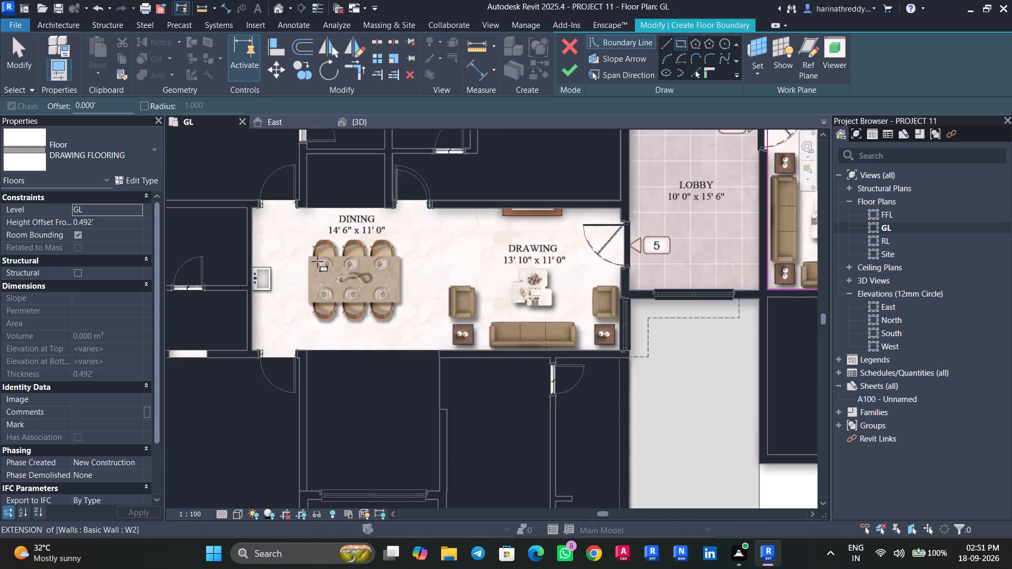
pyautogui.scroll(2, 317, 261)
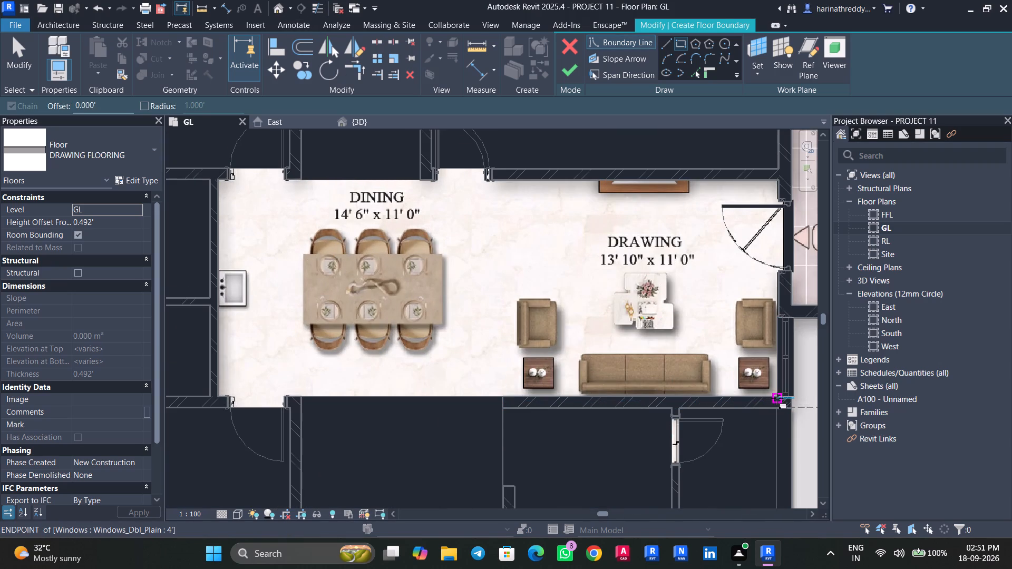
pyautogui.click(775, 399)
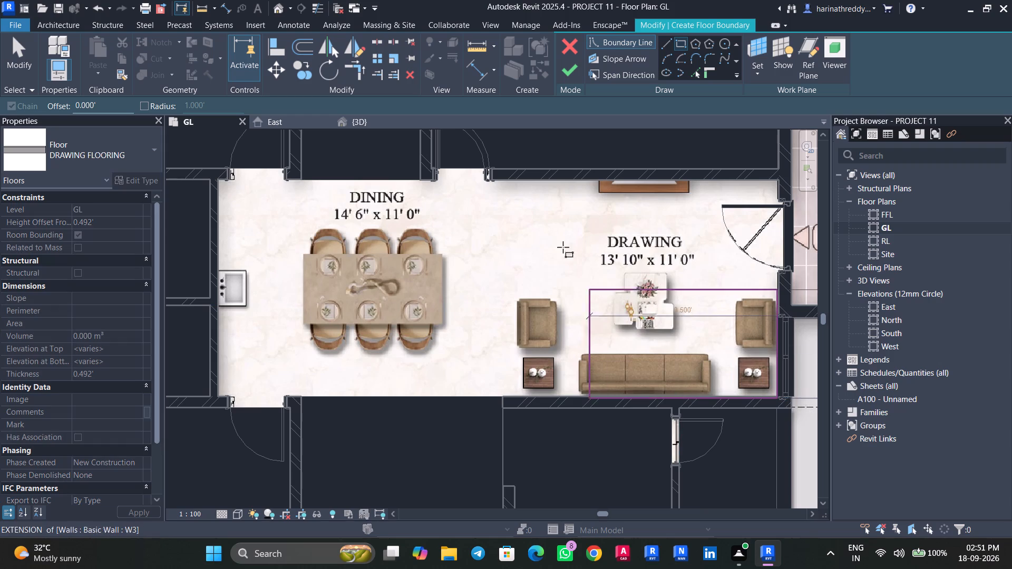
pyautogui.click(496, 181)
pyautogui.press('Escape')
pyautogui.press('Escape')
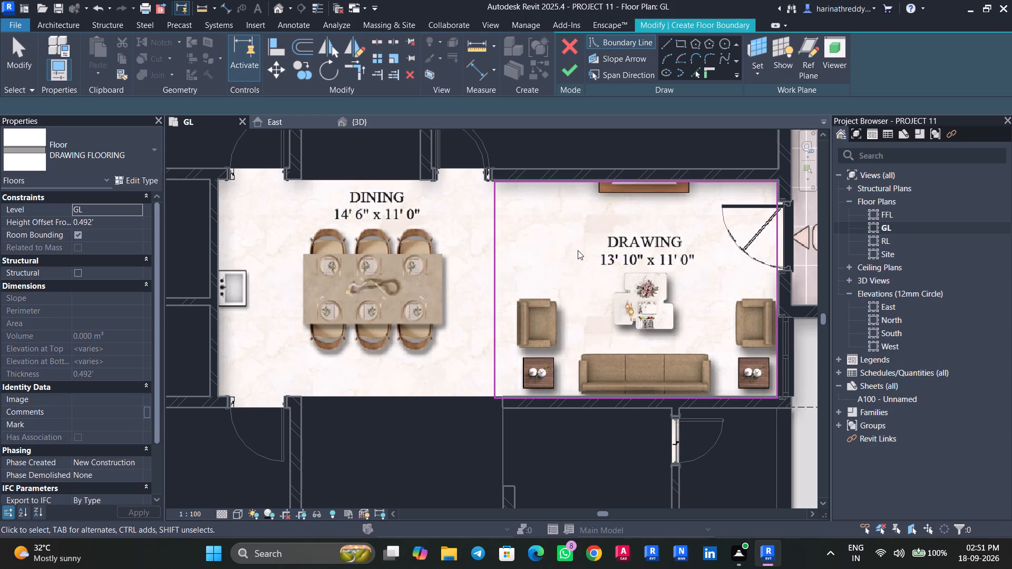
pyautogui.press('Escape')
# Sketch a rectangular boundary about 13.6' wide over the 12'6" x 11'0" DRAWING room of the 1711 Sft flat.
pyautogui.scroll(5, 768, 379)
pyautogui.scroll(-3, 712, 389)
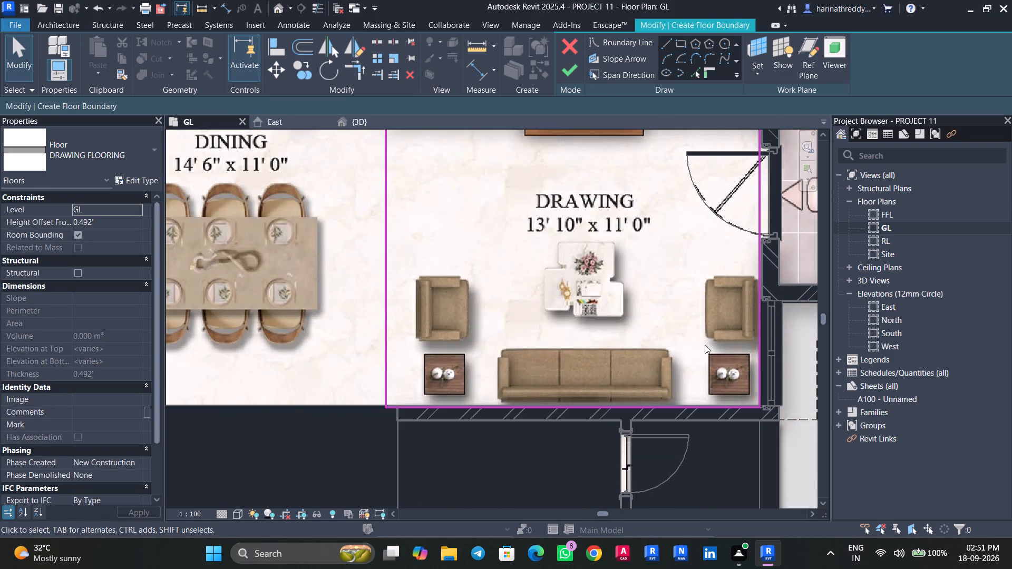
pyautogui.scroll(-4, 705, 345)
pyautogui.moveTo(698, 336); pyautogui.dragTo(714, 392, button='middle')
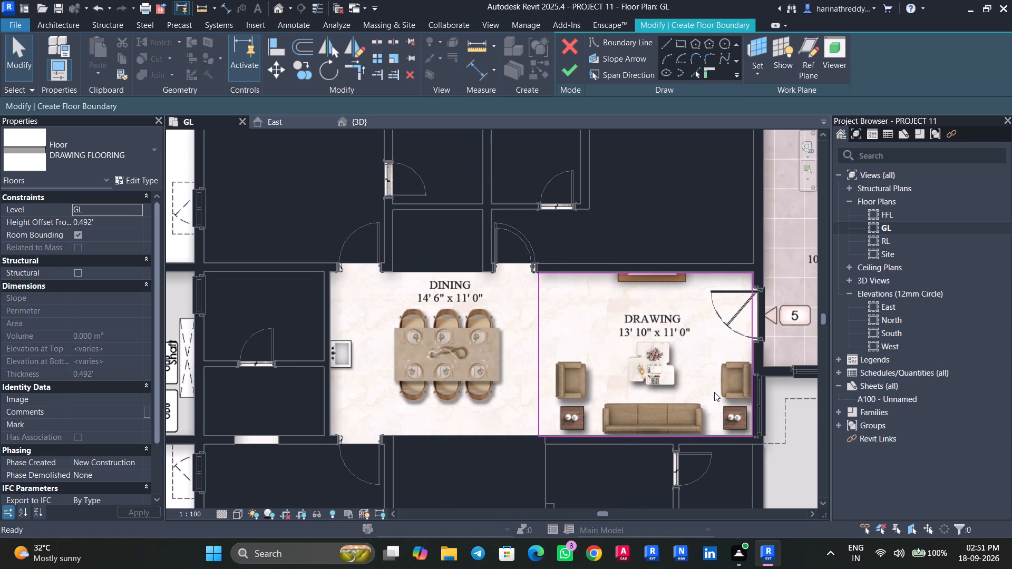
pyautogui.scroll(4, 741, 351)
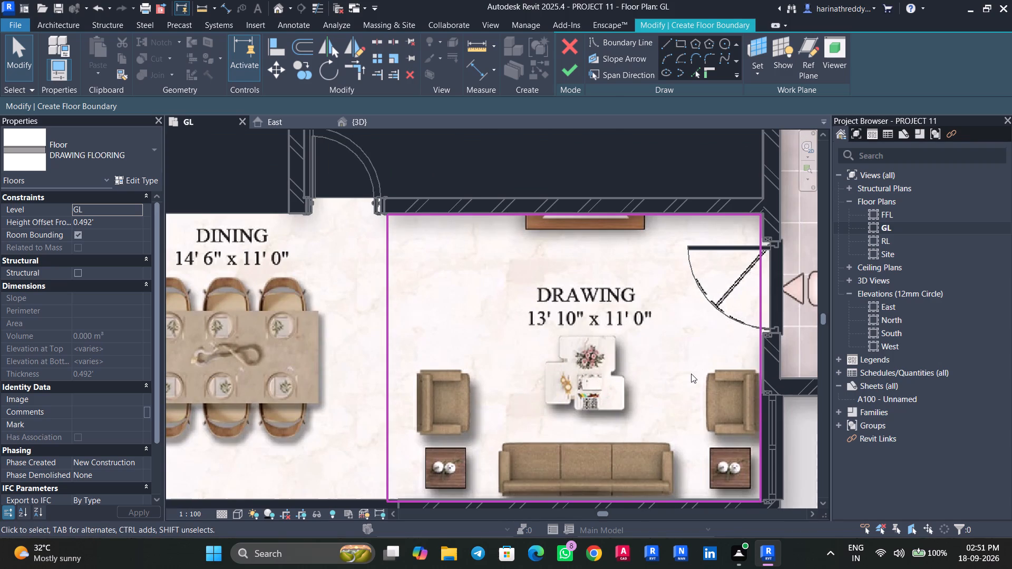
pyautogui.scroll(-6, 691, 374)
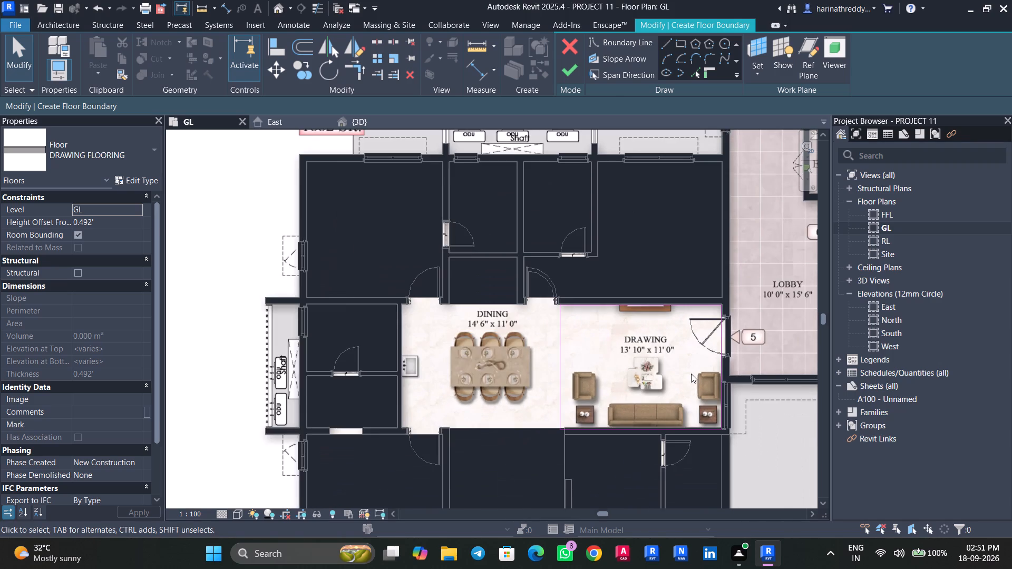
pyautogui.scroll(-7, 690, 374)
pyautogui.moveTo(690, 374); pyautogui.dragTo(666, 332, button='middle')
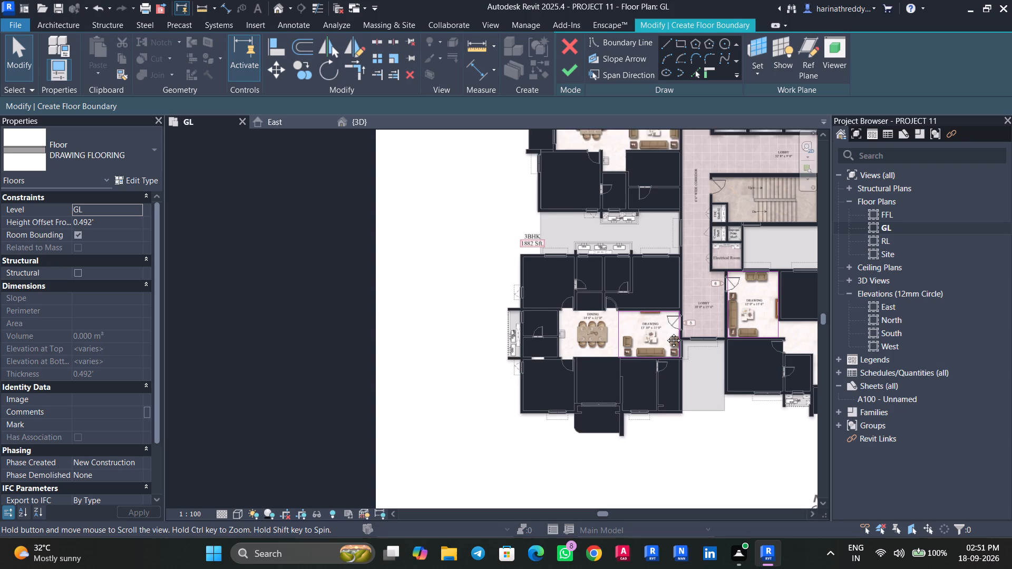
pyautogui.moveTo(666, 332); pyautogui.dragTo(648, 525, button='middle')
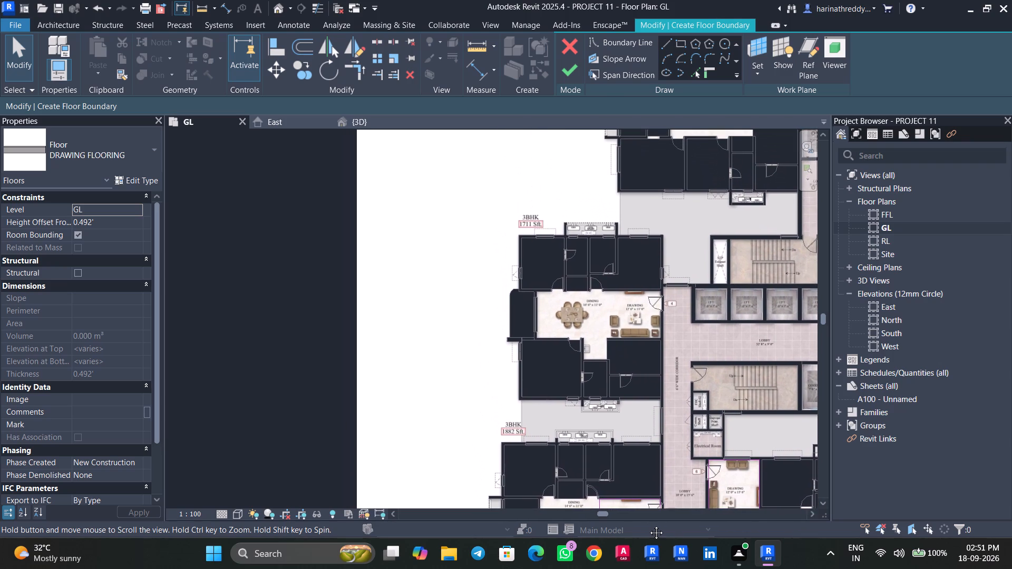
pyautogui.moveTo(648, 525); pyautogui.dragTo(652, 501, button='middle')
pyautogui.scroll(2, 624, 299)
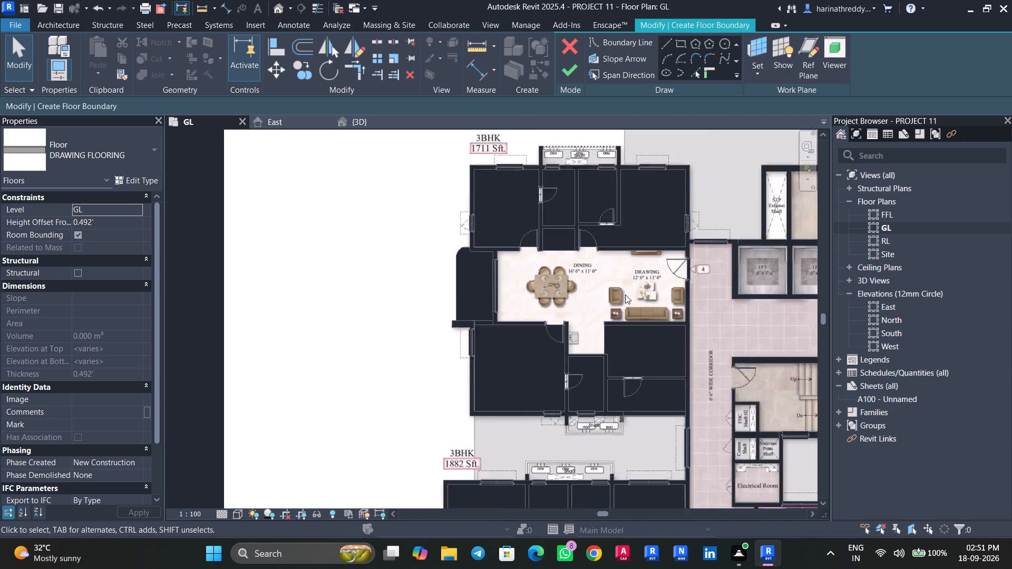
pyautogui.scroll(6, 625, 295)
pyautogui.moveTo(632, 281); pyautogui.dragTo(590, 357, button='middle')
pyautogui.click(682, 43)
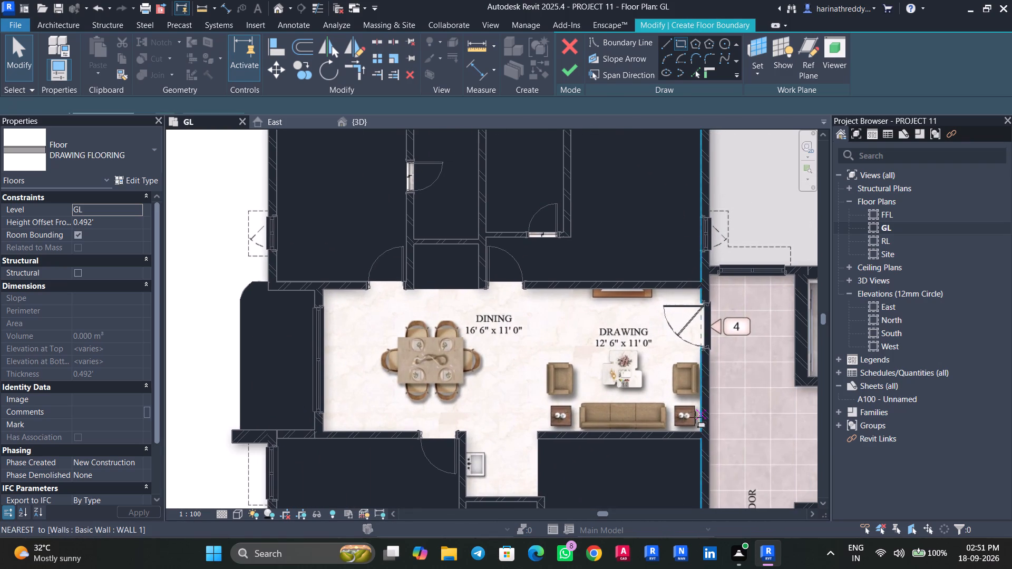
pyautogui.scroll(5, 695, 417)
pyautogui.click(706, 445)
pyautogui.moveTo(433, 238); pyautogui.dragTo(488, 296, button='middle')
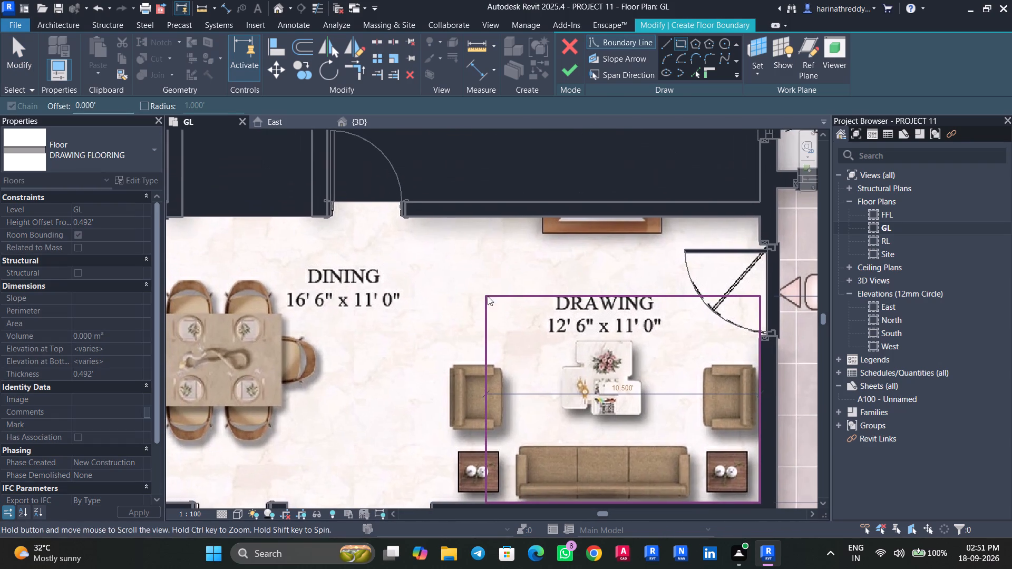
pyautogui.moveTo(488, 296); pyautogui.dragTo(487, 296, button='middle')
pyautogui.click(406, 219)
pyautogui.scroll(-4, 450, 288)
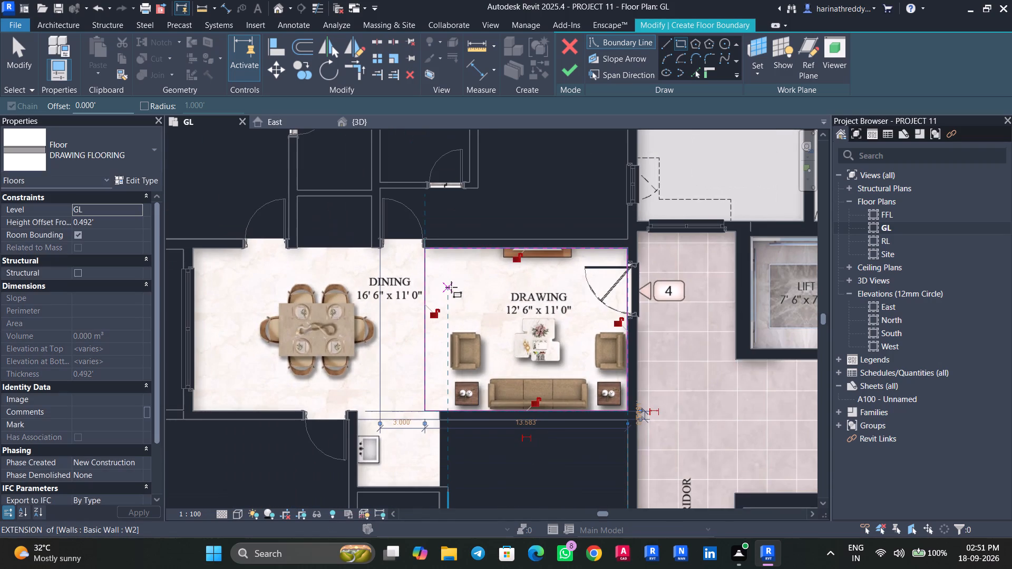
pyautogui.press('Escape')
# Sketch a rectangular boundary between the inner wall corners of the 12'0" x 15'0" DRAWING room in the 1992 Sft flat.
pyautogui.scroll(-5, 461, 298)
pyautogui.scroll(1, 462, 291)
pyautogui.scroll(-2, 462, 291)
pyautogui.moveTo(508, 207); pyautogui.dragTo(501, 423, button='middle')
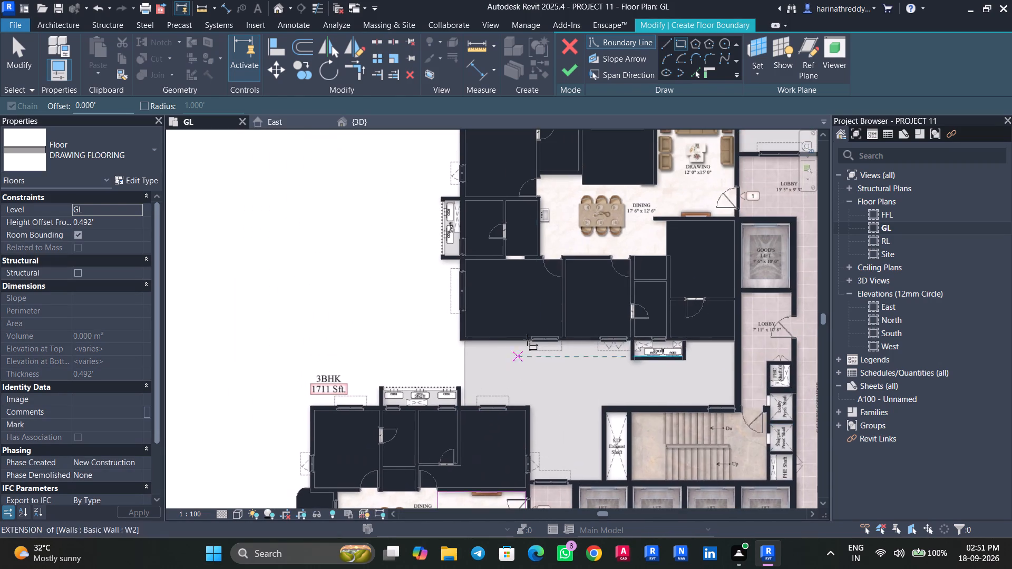
pyautogui.moveTo(534, 337); pyautogui.dragTo(510, 442, button='middle')
pyautogui.scroll(4, 686, 304)
pyautogui.moveTo(690, 303); pyautogui.dragTo(680, 319, button='middle')
pyautogui.moveTo(639, 377); pyautogui.dragTo(616, 393, button='middle')
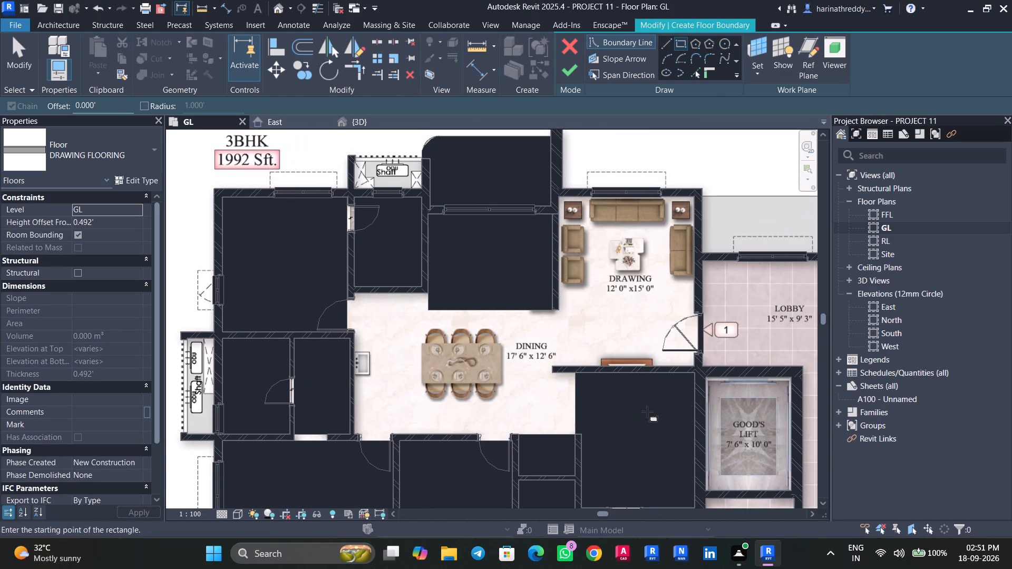
pyautogui.click(693, 367)
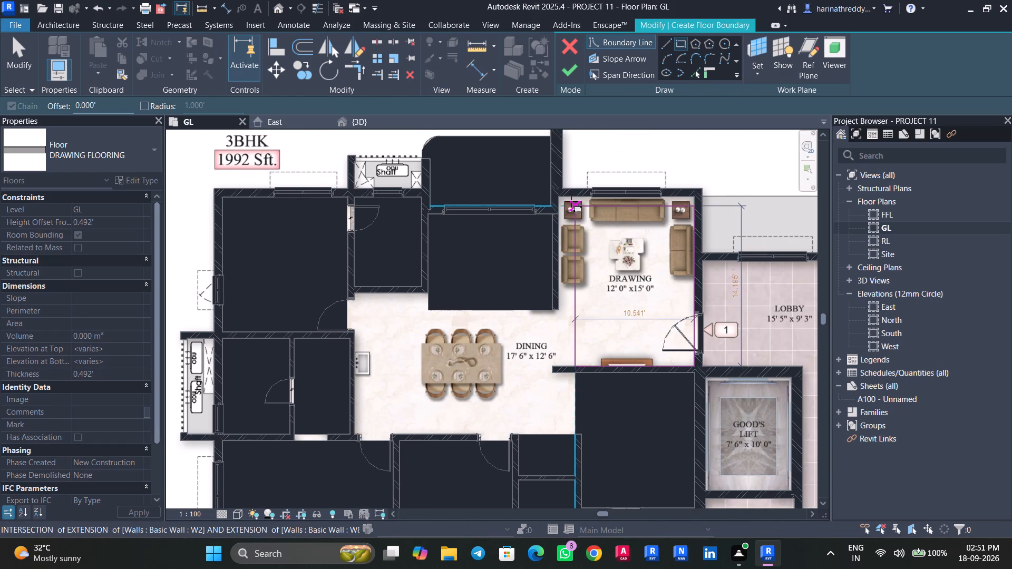
pyautogui.click(561, 197)
pyautogui.scroll(-3, 583, 263)
pyautogui.moveTo(585, 272); pyautogui.dragTo(531, 382, button='middle')
pyautogui.scroll(-4, 533, 378)
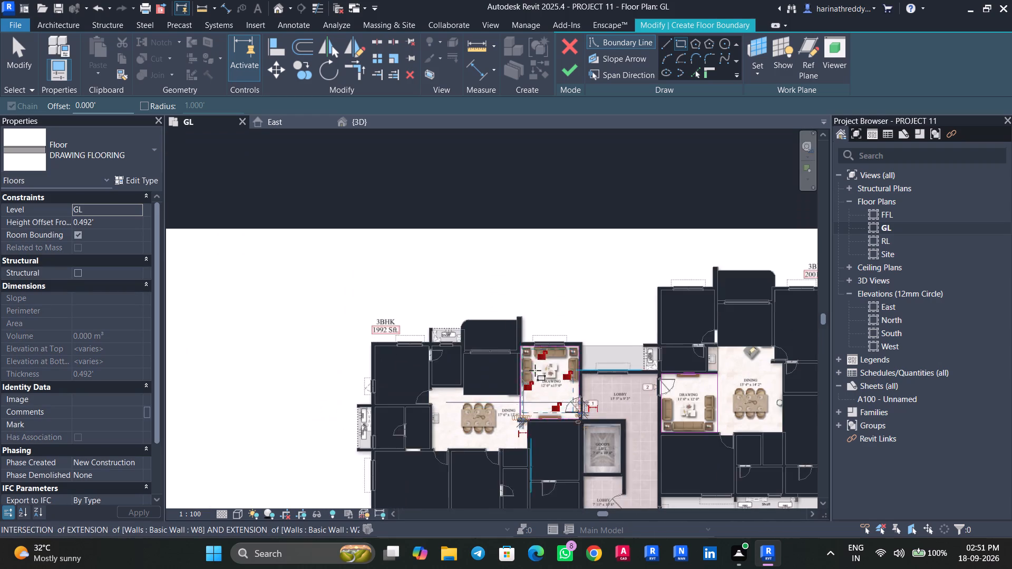
pyautogui.press('Escape')
# Finish the DRAWING FLOORING sketch to create the floor in all the drawing rooms, and clear the selection.
pyautogui.moveTo(630, 435); pyautogui.dragTo(577, 240, button='middle')
pyautogui.moveTo(589, 298); pyautogui.dragTo(628, 152, button='middle')
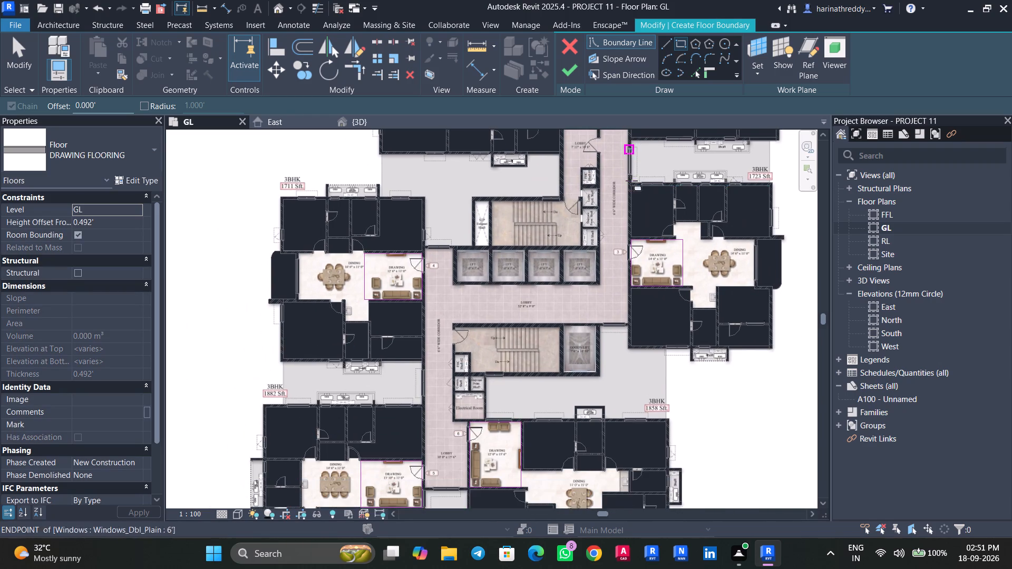
pyautogui.moveTo(650, 325); pyautogui.dragTo(722, 360, button='middle')
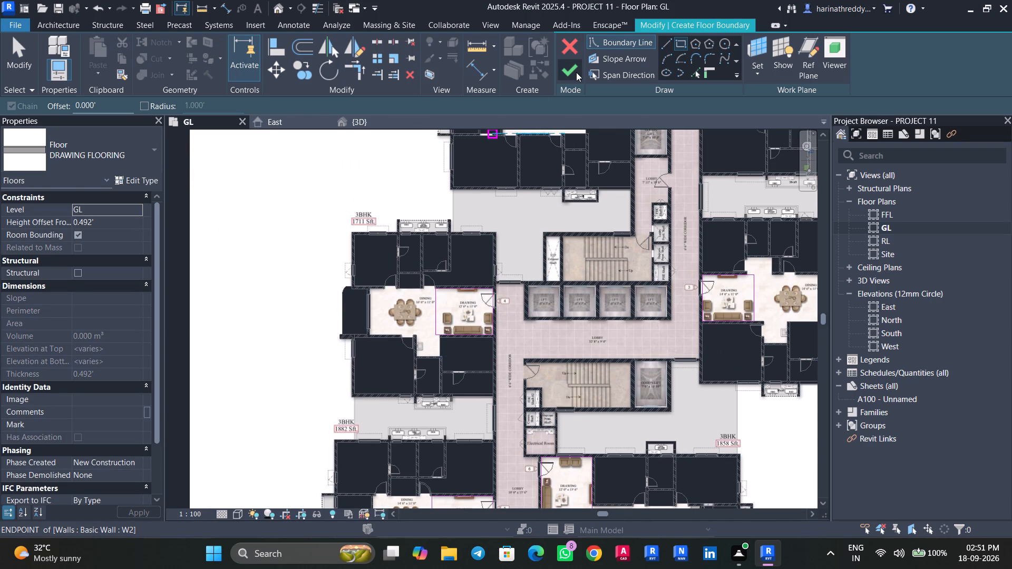
pyautogui.click(576, 72)
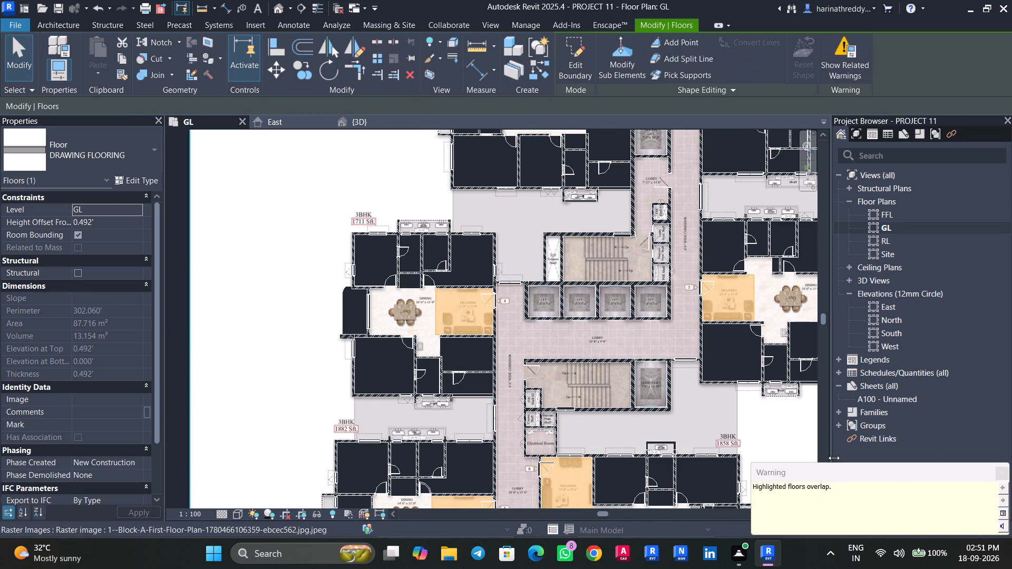
pyautogui.click(1004, 473)
pyautogui.scroll(2, 378, 298)
pyautogui.scroll(-1, 378, 298)
pyautogui.scroll(2, 378, 298)
pyautogui.press('Escape')
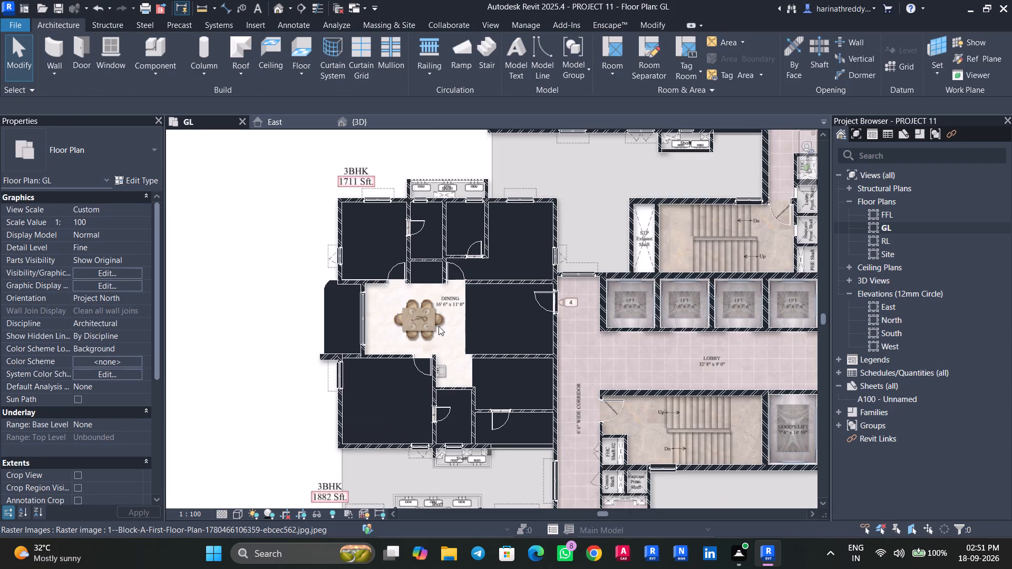
# Start a new architectural floor and duplicate the DRAWING FLOORING type as DINING FLOOR.
pyautogui.scroll(2, 439, 326)
pyautogui.moveTo(441, 320); pyautogui.dragTo(447, 287, button='middle')
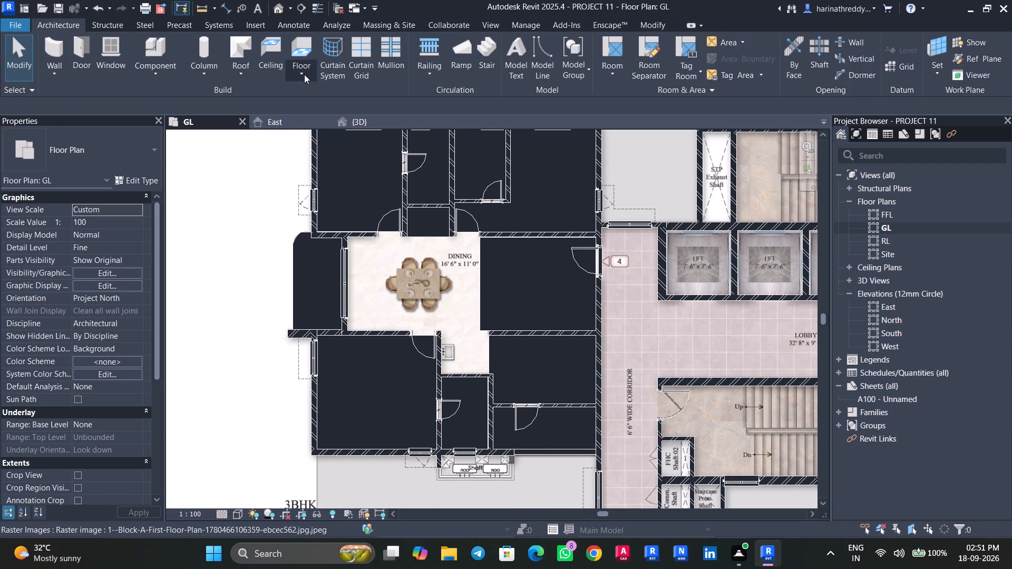
pyautogui.click(304, 74)
pyautogui.click(307, 101)
pyautogui.click(137, 185)
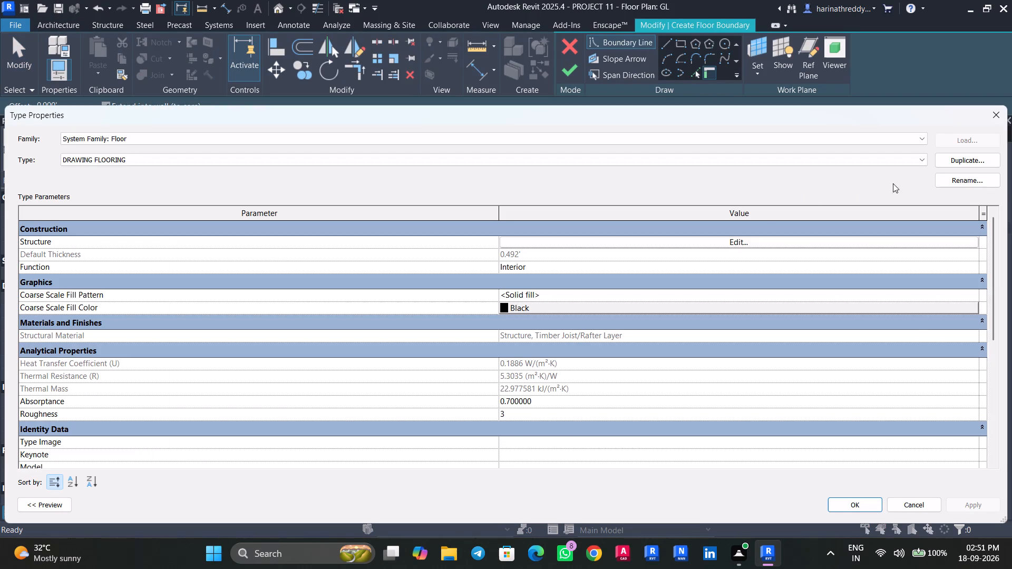
pyautogui.click(949, 160)
pyautogui.write('DINING')
pyautogui.press('space')
pyautogui.write('FLOOR')
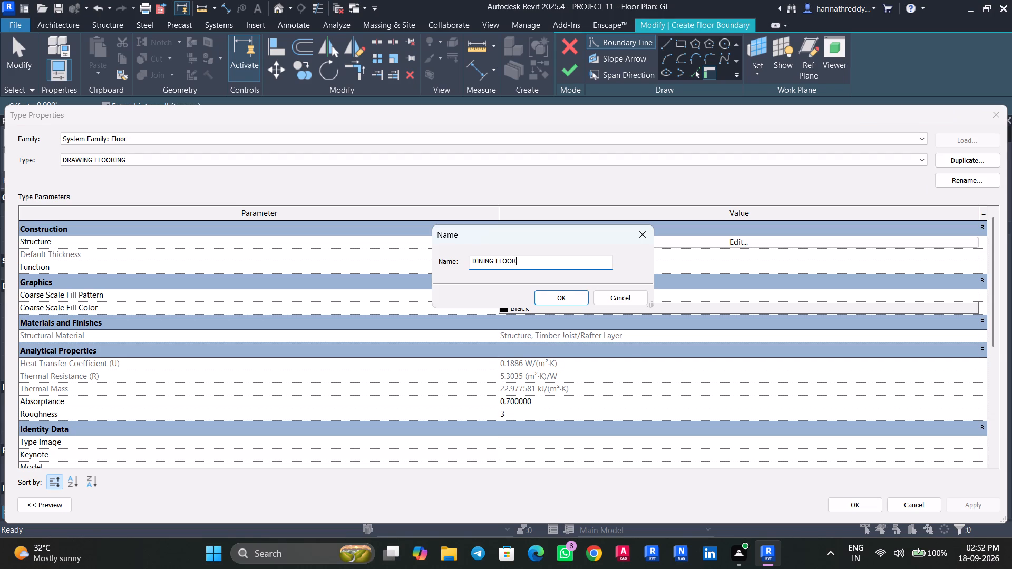
pyautogui.press('Return')
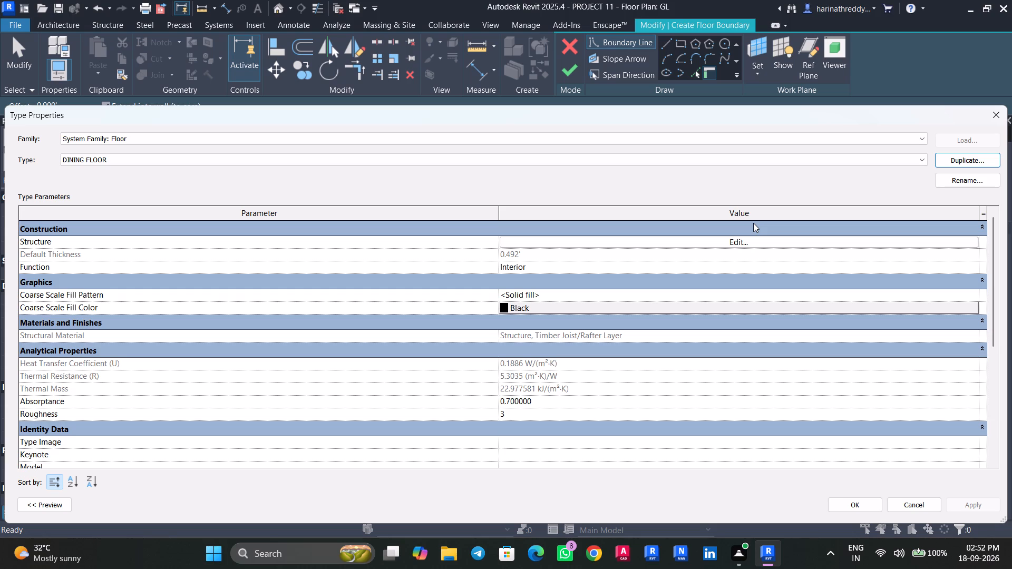
pyautogui.click(851, 509)
# Sketch DINING FLOOR boundary lines around the wash-basin alcove and up the 16'6" x 11'0" dining room's edge shared with the DRAWING floor, 1711 Sft flat.
pyautogui.click(666, 40)
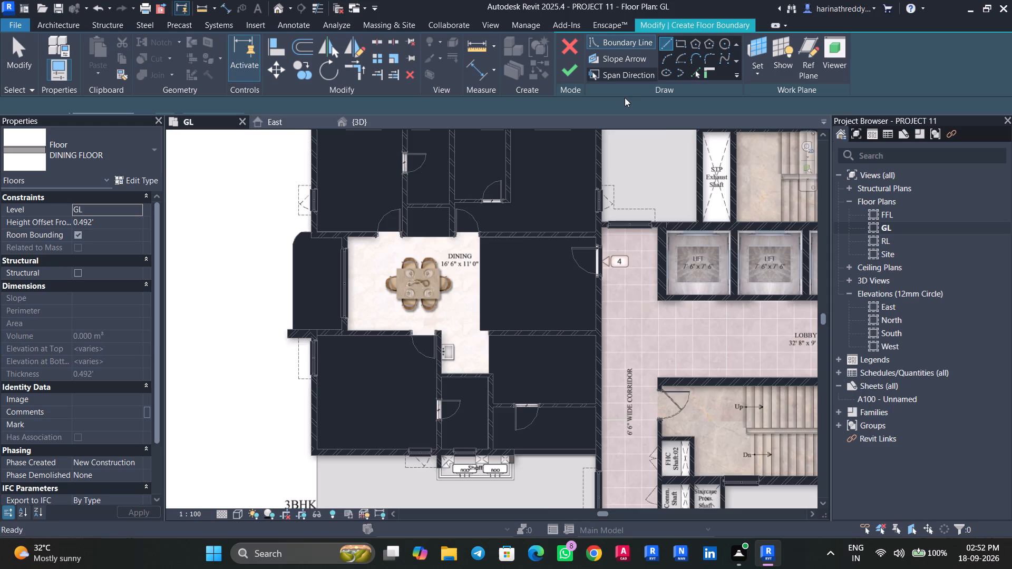
pyautogui.scroll(6, 411, 192)
pyautogui.moveTo(398, 308); pyautogui.dragTo(453, 96, button='middle')
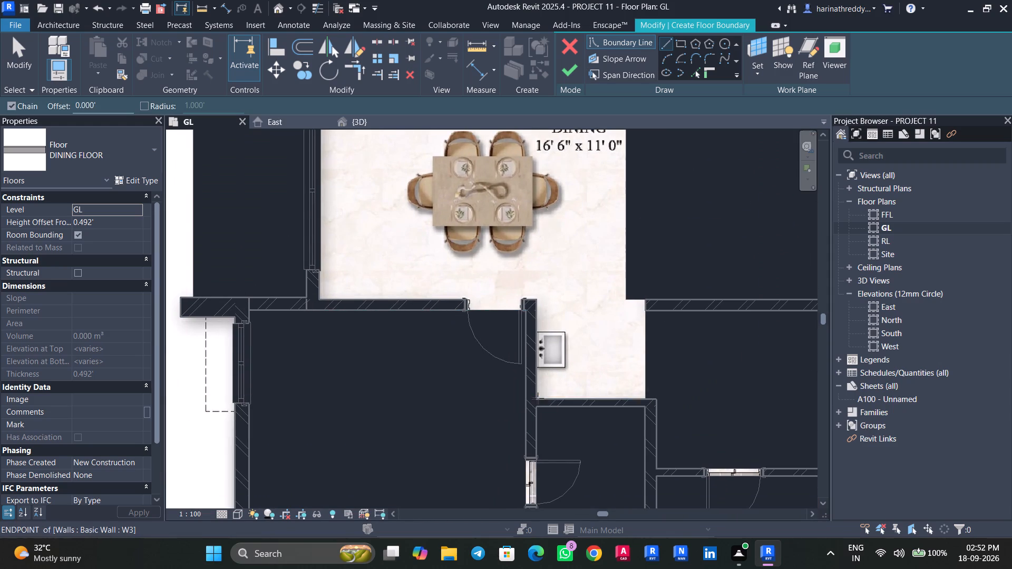
pyautogui.click(538, 398)
pyautogui.click(648, 398)
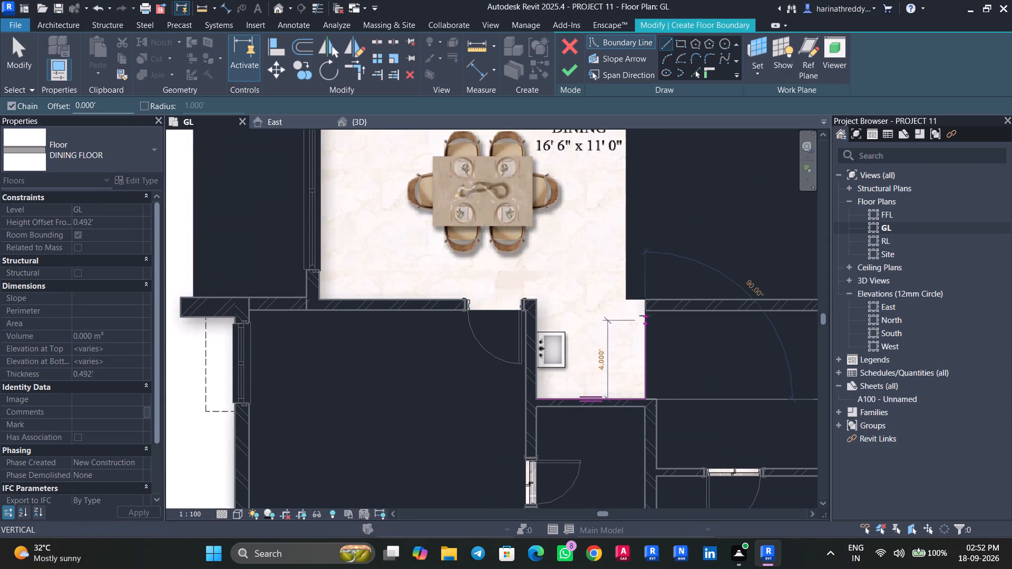
pyautogui.scroll(11, 643, 298)
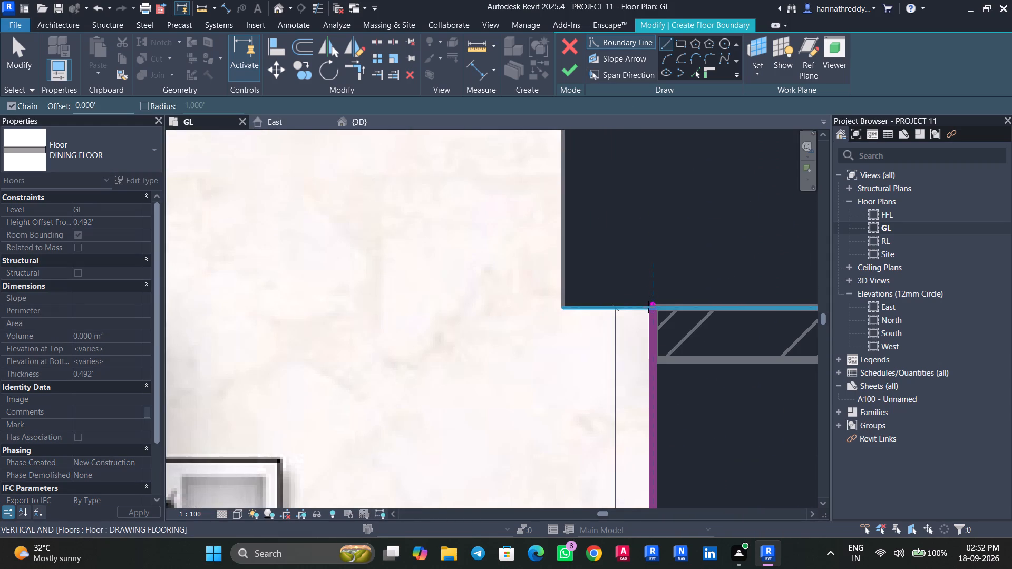
pyautogui.click(649, 308)
pyautogui.click(564, 310)
pyautogui.scroll(-10, 564, 305)
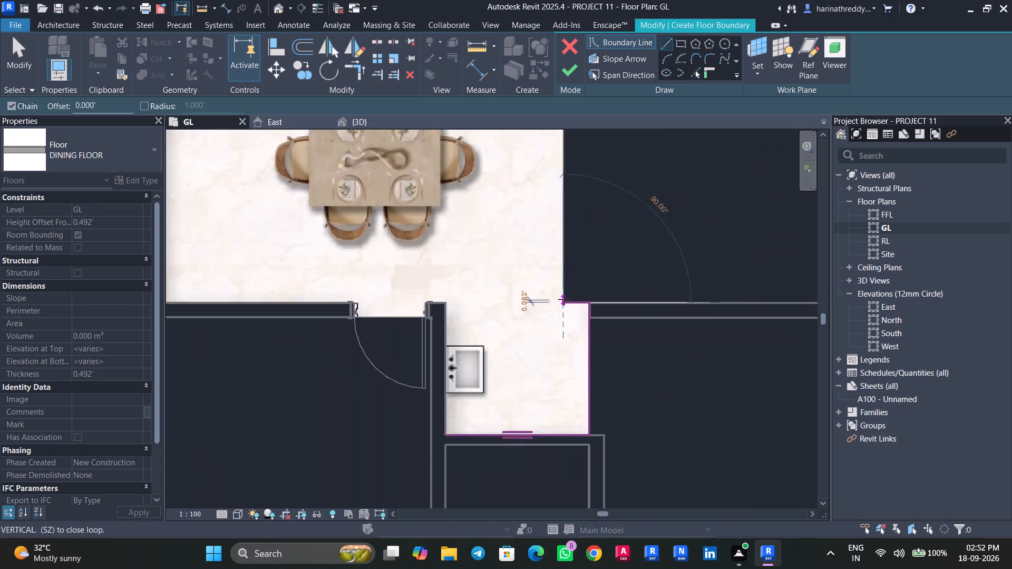
pyautogui.scroll(-1, 564, 299)
pyautogui.moveTo(561, 235); pyautogui.dragTo(550, 388, button='middle')
pyautogui.scroll(4, 542, 238)
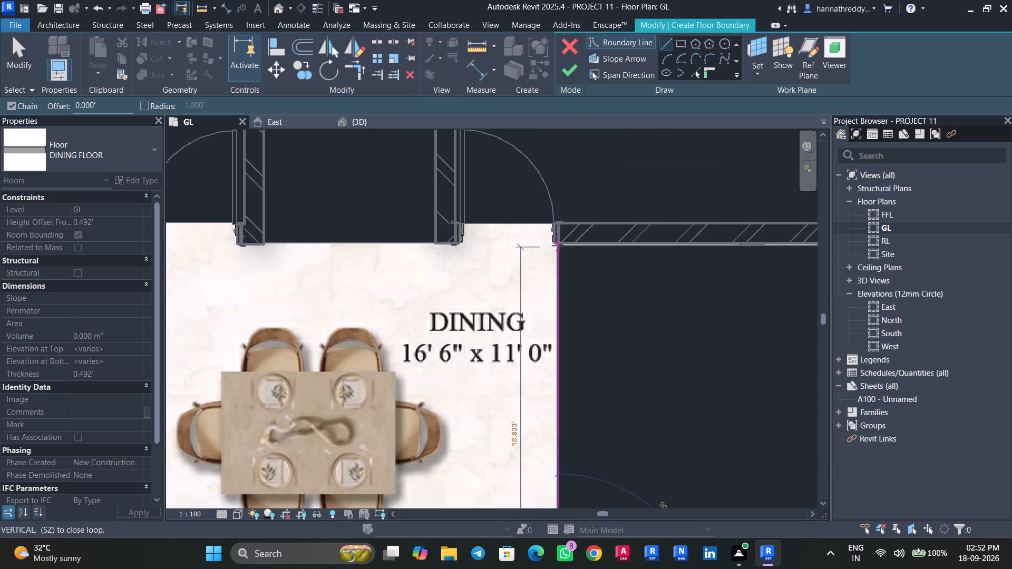
pyautogui.click(558, 245)
# Continue the boundary along the dining room's upper wall, down the window-side wall about 10.8', and 11' along the lower wall to the alcove corner.
pyautogui.moveTo(422, 248); pyautogui.dragTo(663, 252, button='middle')
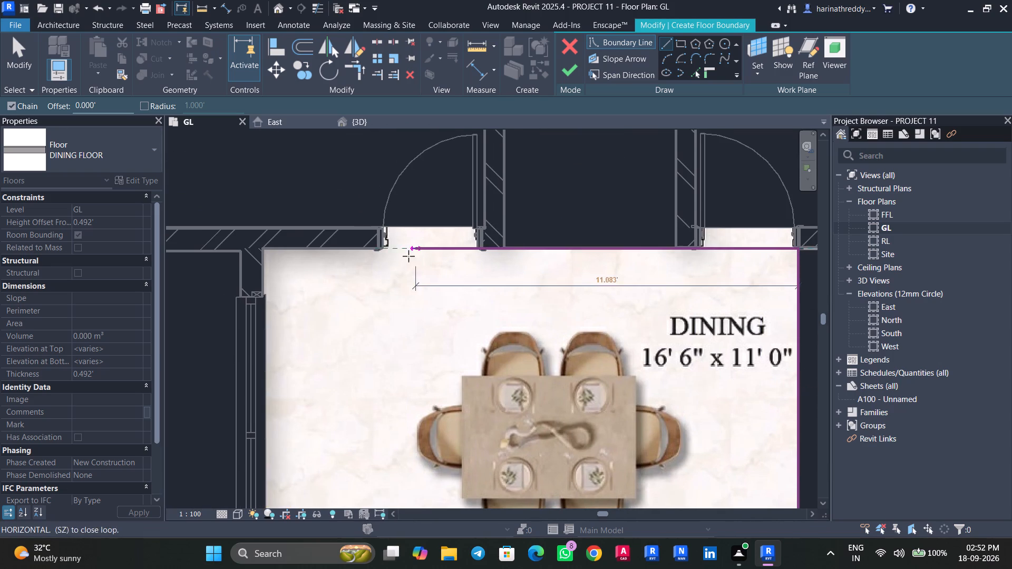
pyautogui.moveTo(385, 251); pyautogui.dragTo(556, 251, button='middle')
pyautogui.click(433, 249)
pyautogui.moveTo(435, 335); pyautogui.dragTo(437, 123, button='middle')
pyautogui.click(435, 410)
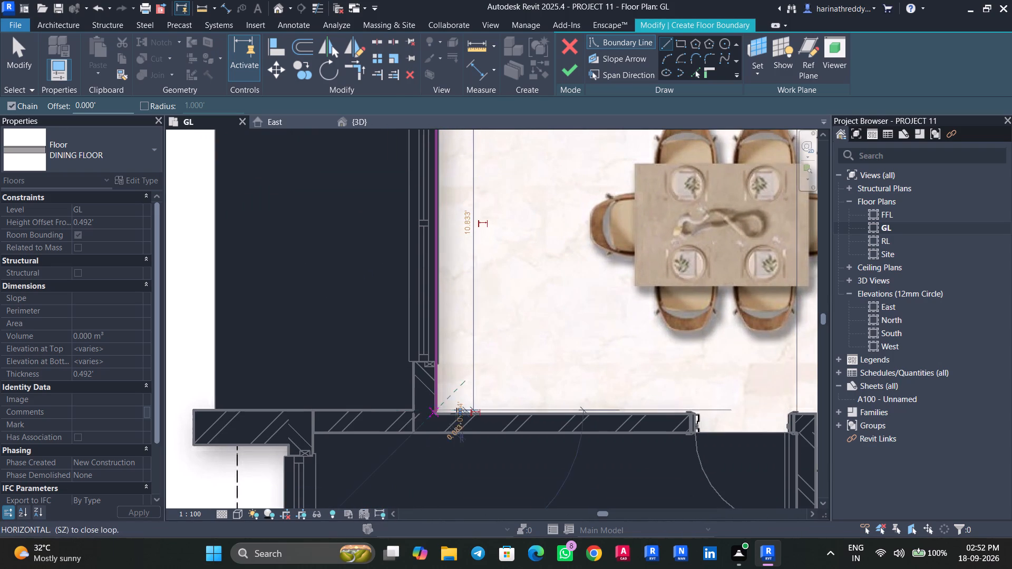
pyautogui.moveTo(684, 416); pyautogui.dragTo(460, 367, button='middle')
pyautogui.scroll(1, 460, 367)
pyautogui.click(610, 364)
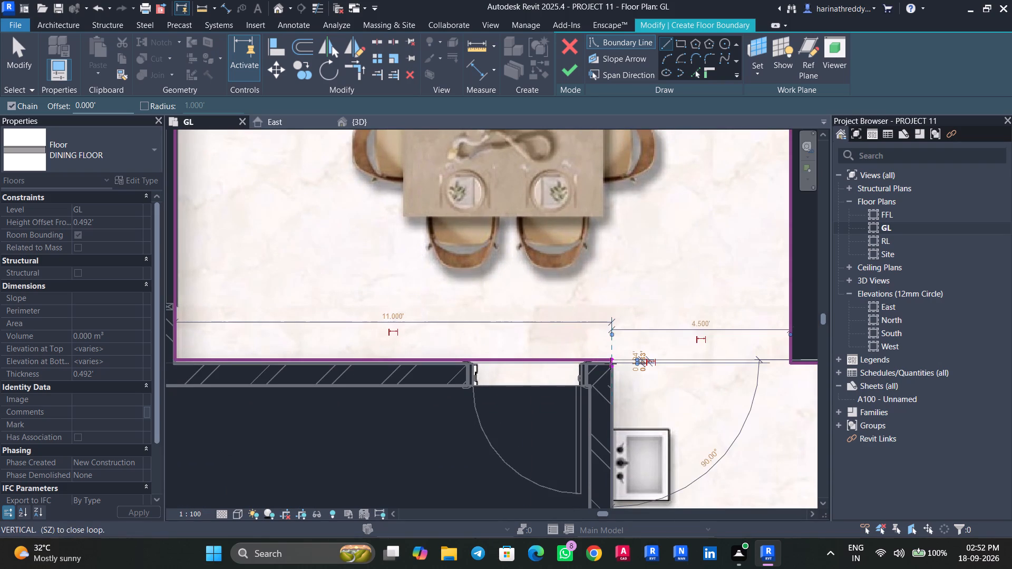
pyautogui.press('Escape')
pyautogui.press('Escape')
pyautogui.press('Escape')
# Nudge the 11' lower boundary line onto the wall face beside the bedroom door.
pyautogui.click(580, 359)
pyautogui.press('Down')
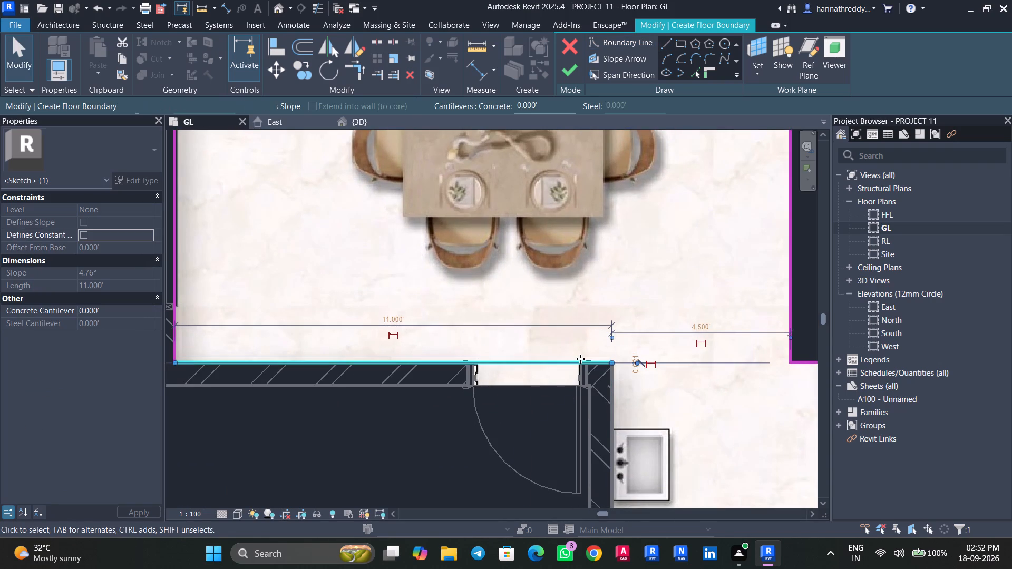
pyautogui.press('Down')
pyautogui.press('Up')
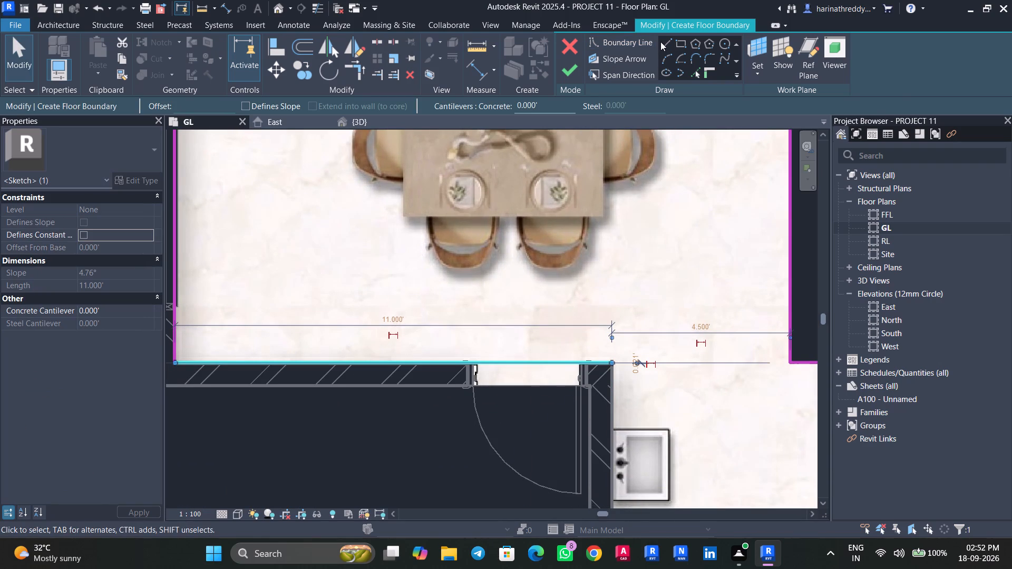
# Close the 1711 Sft flat's dining boundary with a line along the wall behind the wash basin.
pyautogui.click(668, 42)
pyautogui.moveTo(655, 351); pyautogui.dragTo(618, 107, button='middle')
pyautogui.moveTo(582, 196); pyautogui.dragTo(582, 262, button='middle')
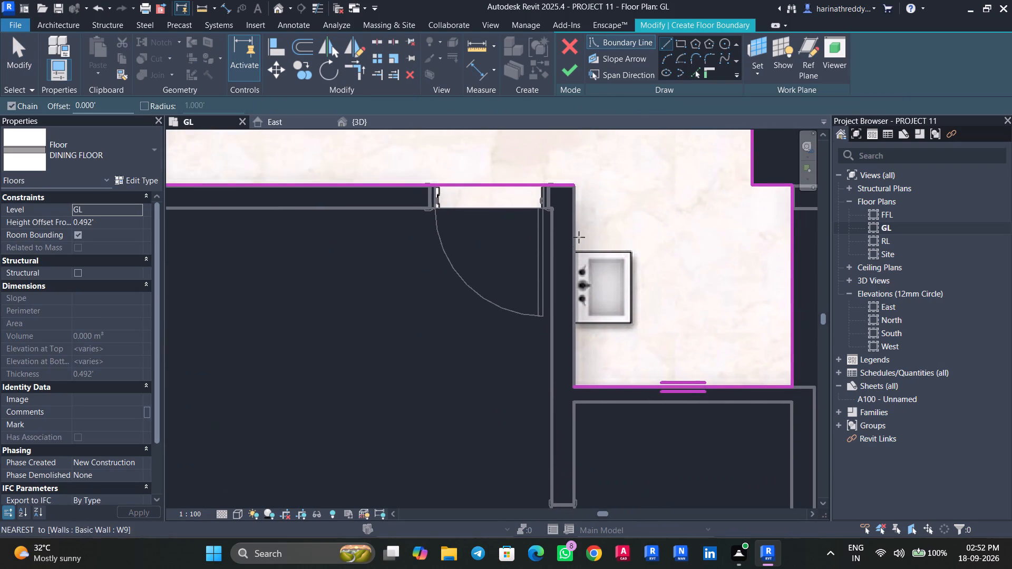
pyautogui.click(578, 184)
pyautogui.click(573, 384)
pyautogui.press('Escape')
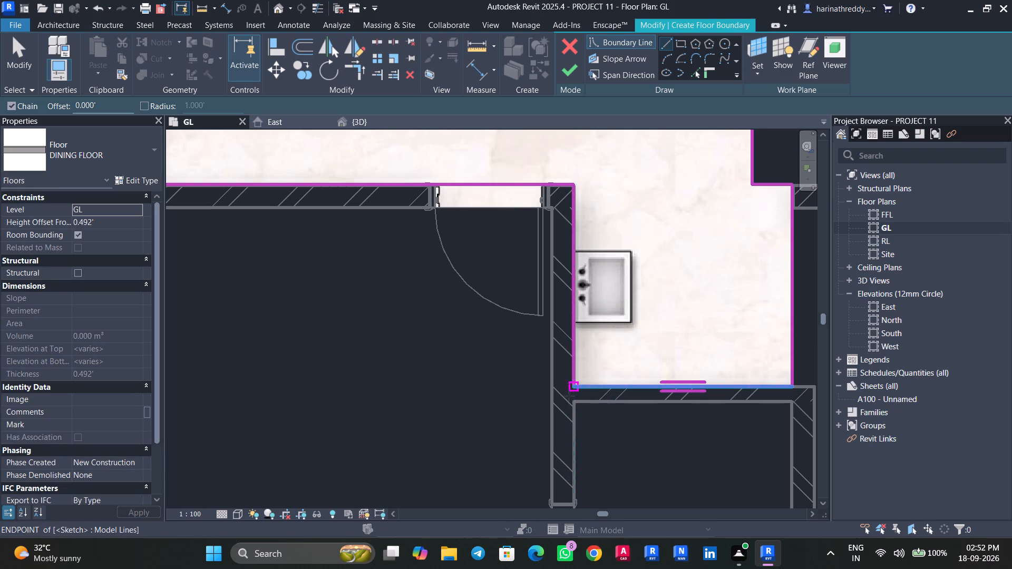
pyautogui.scroll(-6, 559, 420)
pyautogui.press('Escape')
# Sketch a rectangular boundary about 14' wide over the 14'6" x 11'0" dining room of the 1882 Sft flat.
pyautogui.scroll(-8, 447, 386)
pyautogui.moveTo(447, 386); pyautogui.dragTo(446, 377, button='middle')
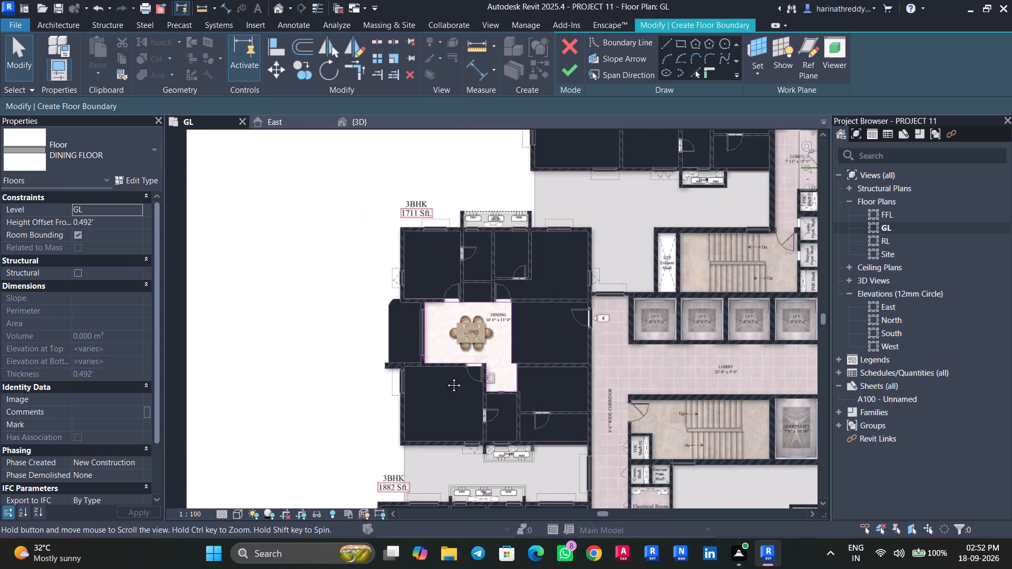
pyautogui.moveTo(446, 377); pyautogui.dragTo(468, 162, button='middle')
pyautogui.scroll(6, 495, 397)
pyautogui.moveTo(493, 364); pyautogui.dragTo(518, 272, button='middle')
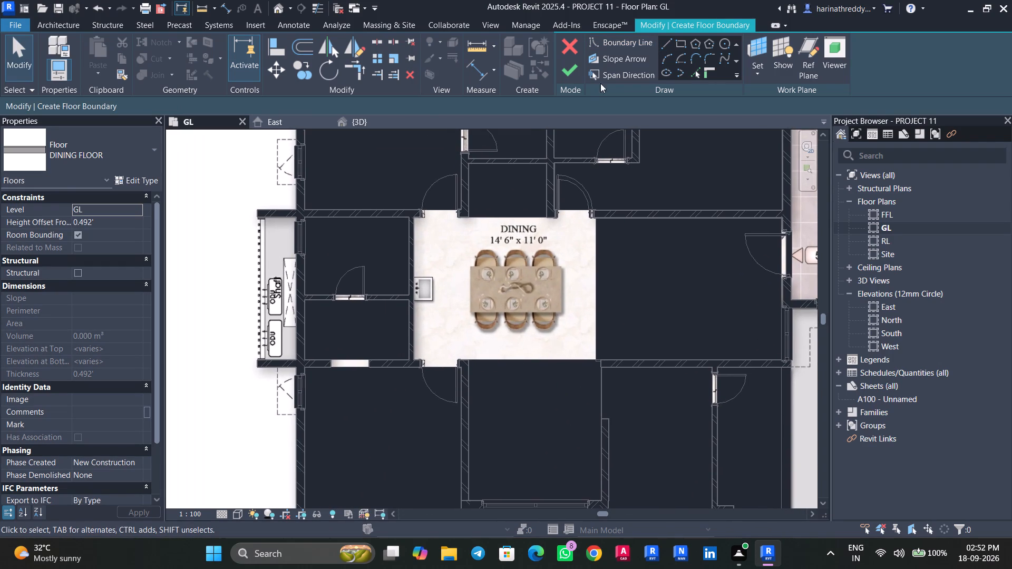
pyautogui.click(679, 48)
pyautogui.click(413, 218)
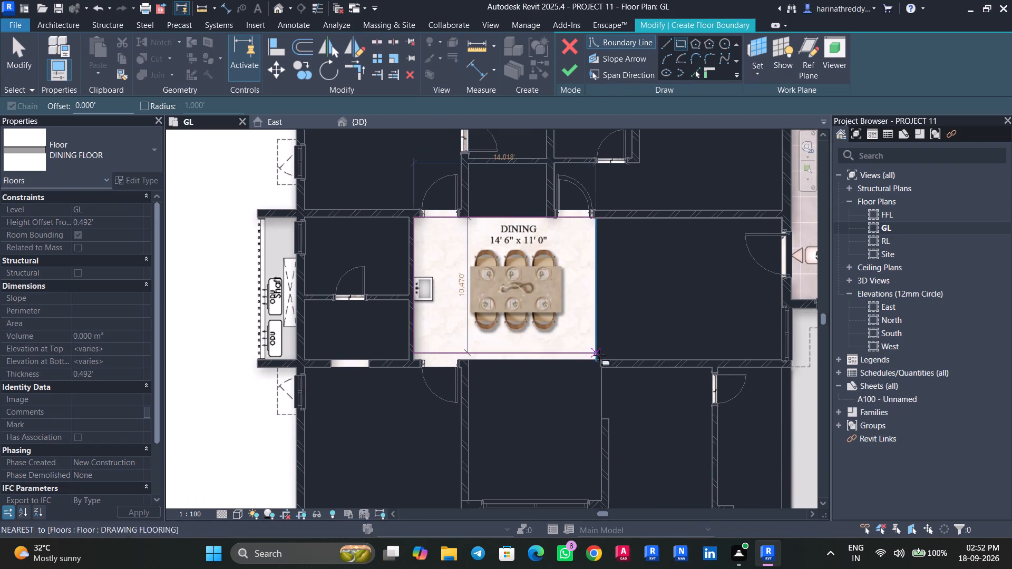
pyautogui.click(596, 360)
pyautogui.press('Escape')
# Sketch boundary lines from the window wall corner up to and around the wash counter in the 1858 Sft flat's 11'0" x 15'0" dining room.
pyautogui.scroll(-4, 534, 274)
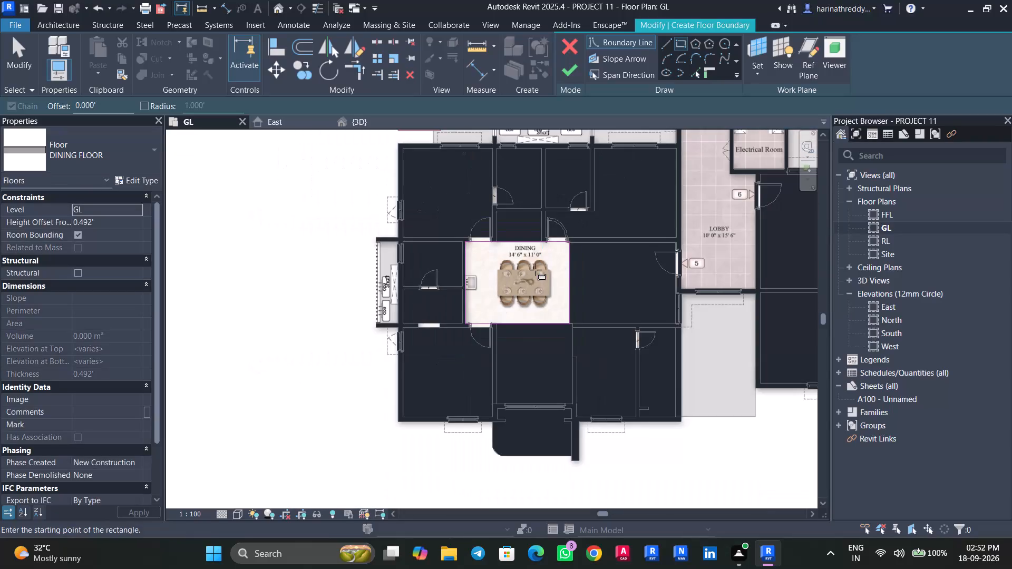
pyautogui.moveTo(536, 270); pyautogui.dragTo(493, 348, button='middle')
pyautogui.scroll(-3, 491, 349)
pyautogui.moveTo(491, 348); pyautogui.dragTo(477, 417, button='middle')
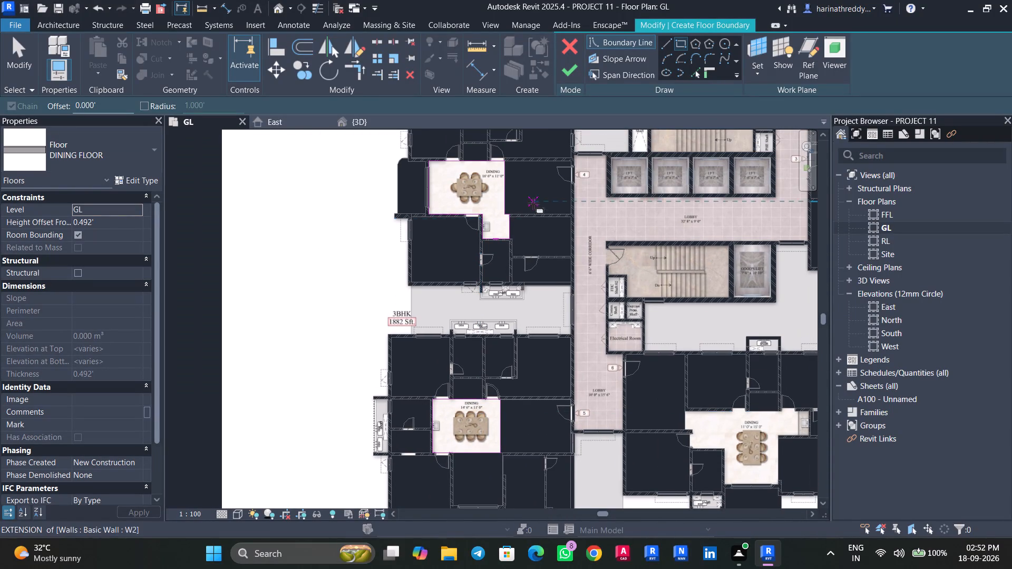
pyautogui.moveTo(548, 226); pyautogui.dragTo(516, 341, button='middle')
pyautogui.scroll(5, 434, 311)
pyautogui.moveTo(465, 302); pyautogui.dragTo(502, 56, button='middle')
pyautogui.scroll(-6, 618, 266)
pyautogui.moveTo(675, 303); pyautogui.dragTo(413, 257, button='middle')
pyautogui.scroll(4, 568, 315)
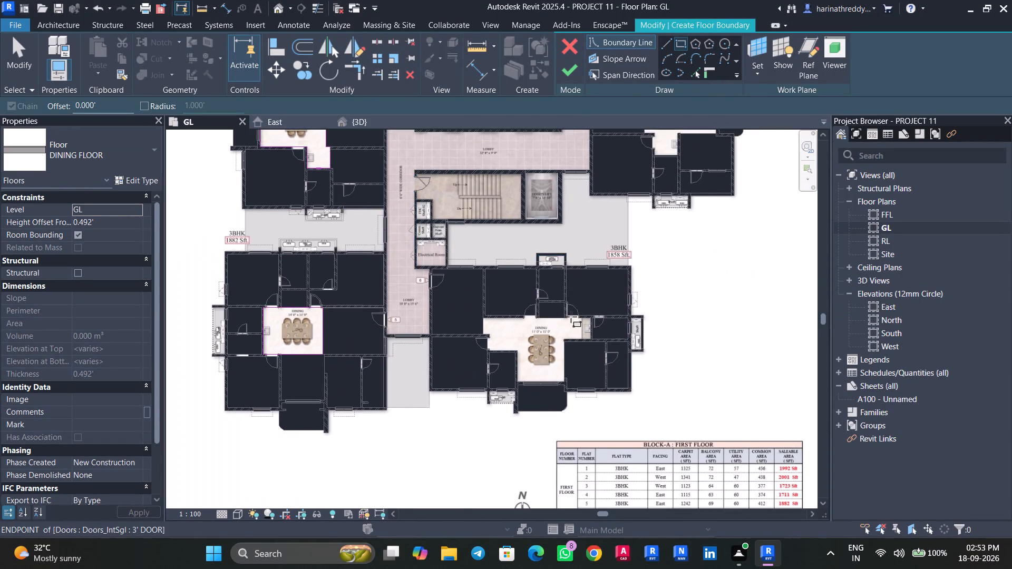
pyautogui.scroll(1, 571, 317)
pyautogui.scroll(1, 540, 361)
pyautogui.moveTo(539, 361); pyautogui.dragTo(535, 250, button='middle')
pyautogui.click(558, 350)
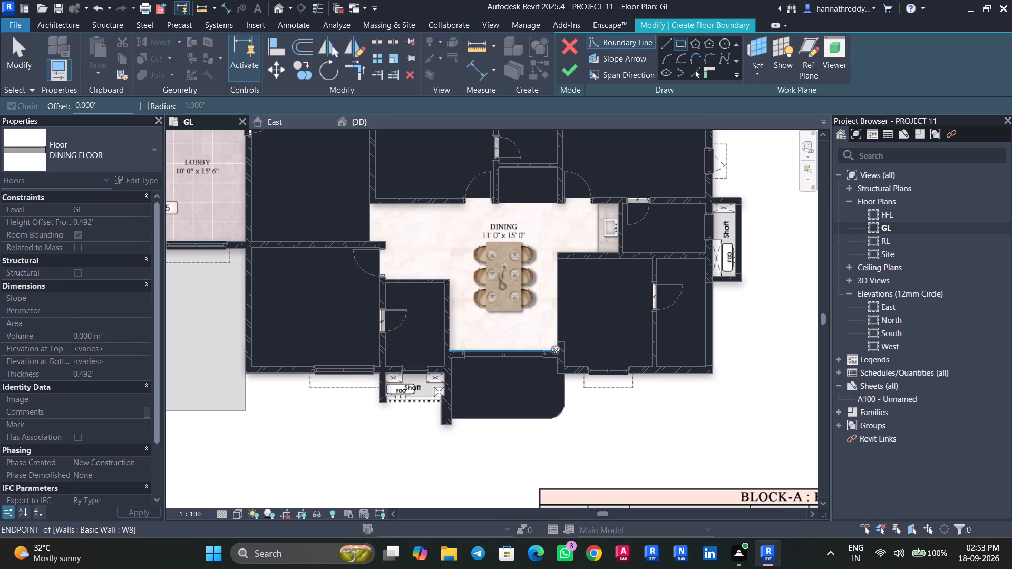
pyautogui.press('Escape')
pyautogui.click(667, 40)
pyautogui.scroll(4, 563, 279)
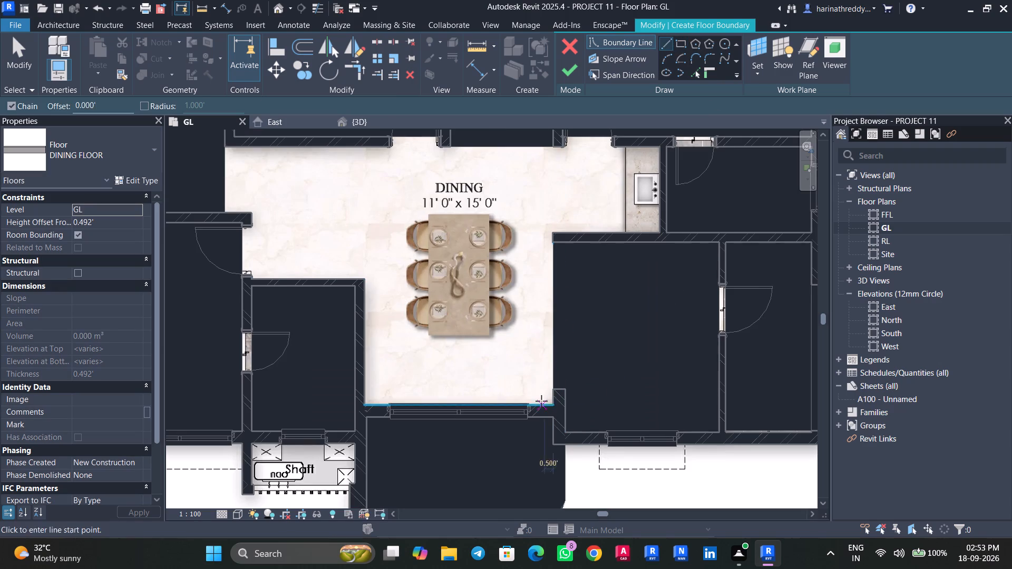
pyautogui.moveTo(552, 405); pyautogui.dragTo(553, 399)
pyautogui.click(548, 231)
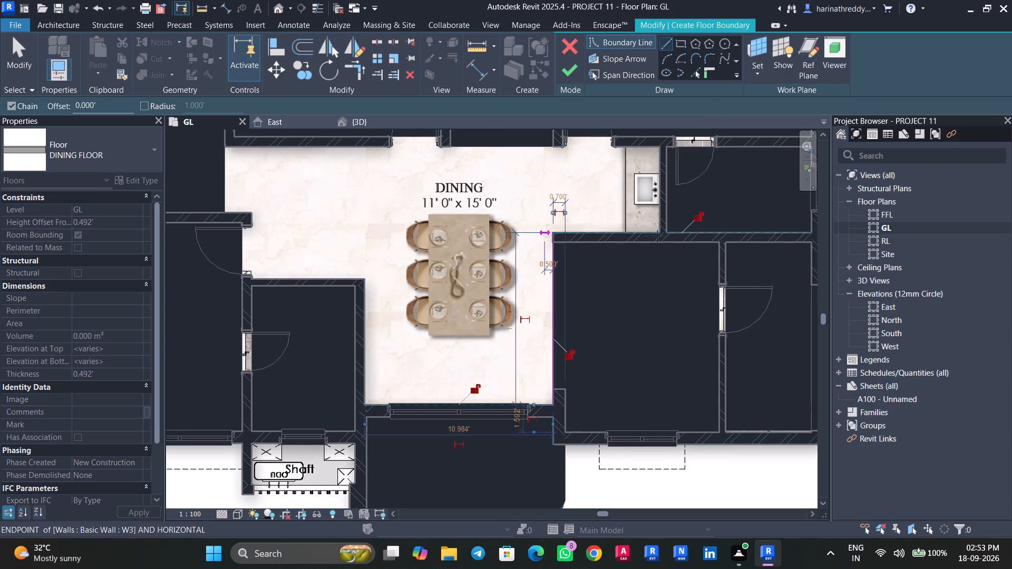
pyautogui.click(660, 233)
pyautogui.click(658, 150)
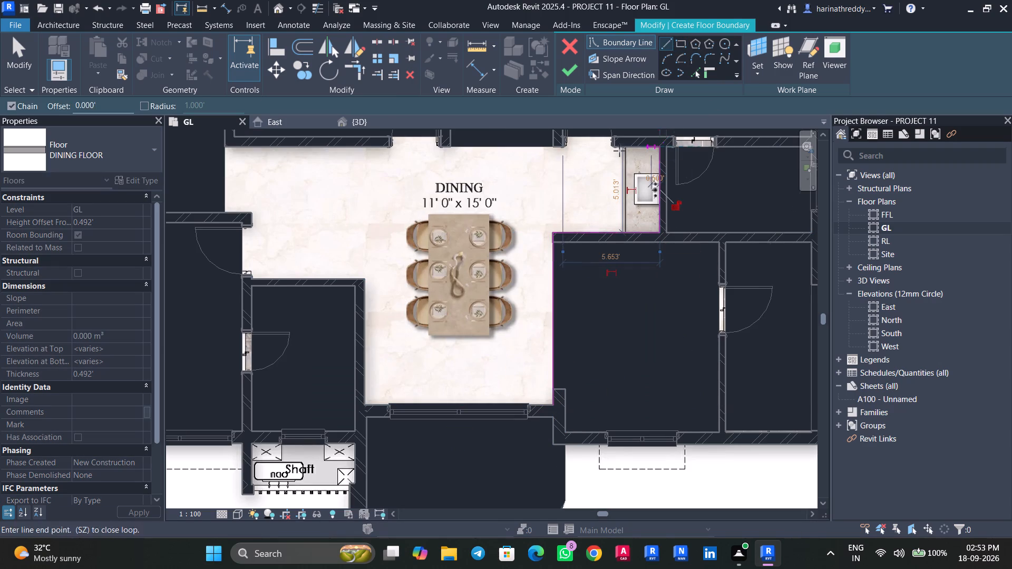
# Continue the boundary about 25.2' along the upper wall, down the passage end, and around the wall corner past the bedroom door.
pyautogui.moveTo(562, 150); pyautogui.dragTo(721, 203, button='middle')
pyautogui.moveTo(594, 197); pyautogui.dragTo(611, 197, button='middle')
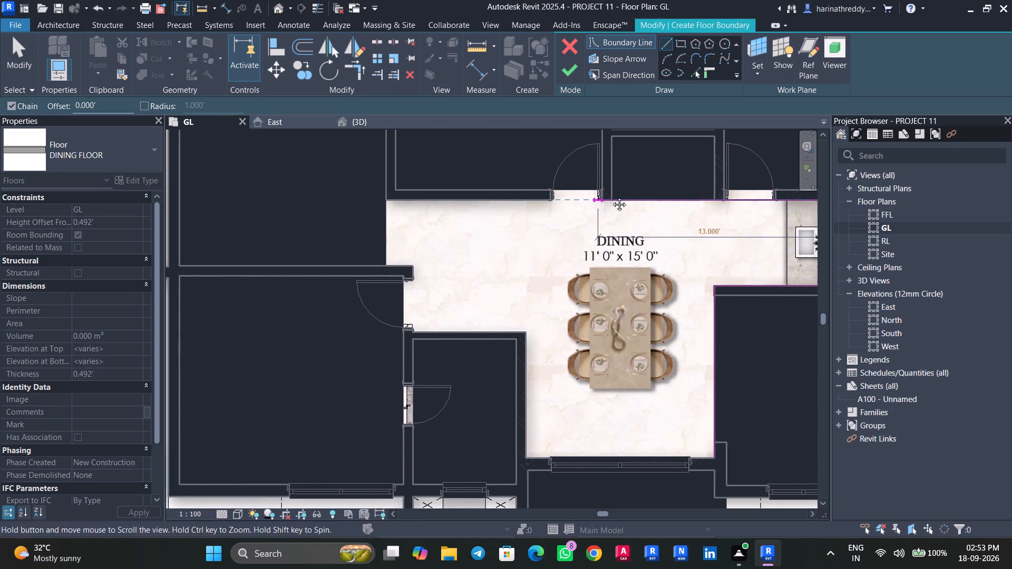
pyautogui.moveTo(611, 197); pyautogui.dragTo(647, 199, button='middle')
pyautogui.scroll(3, 439, 202)
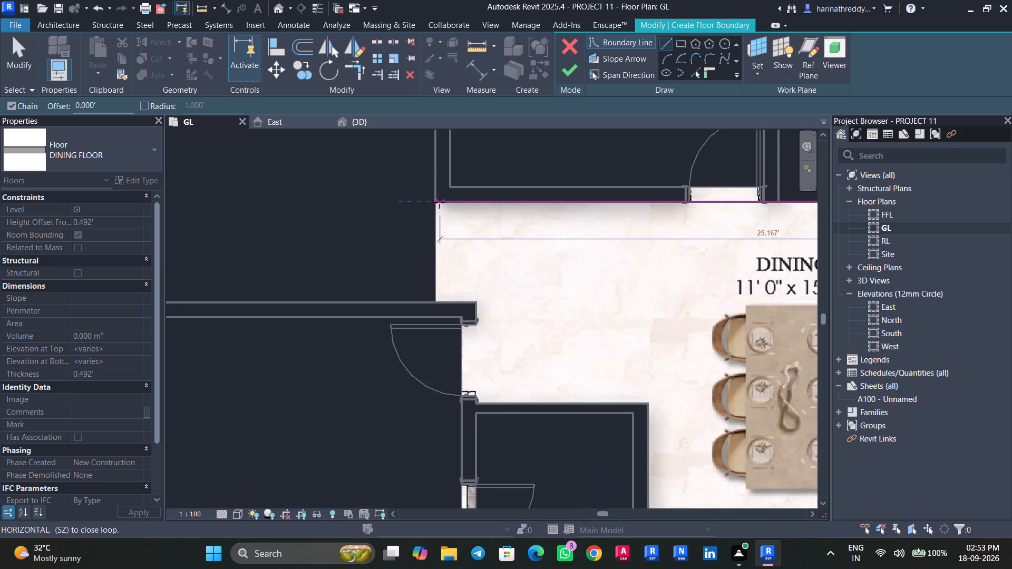
pyautogui.click(436, 202)
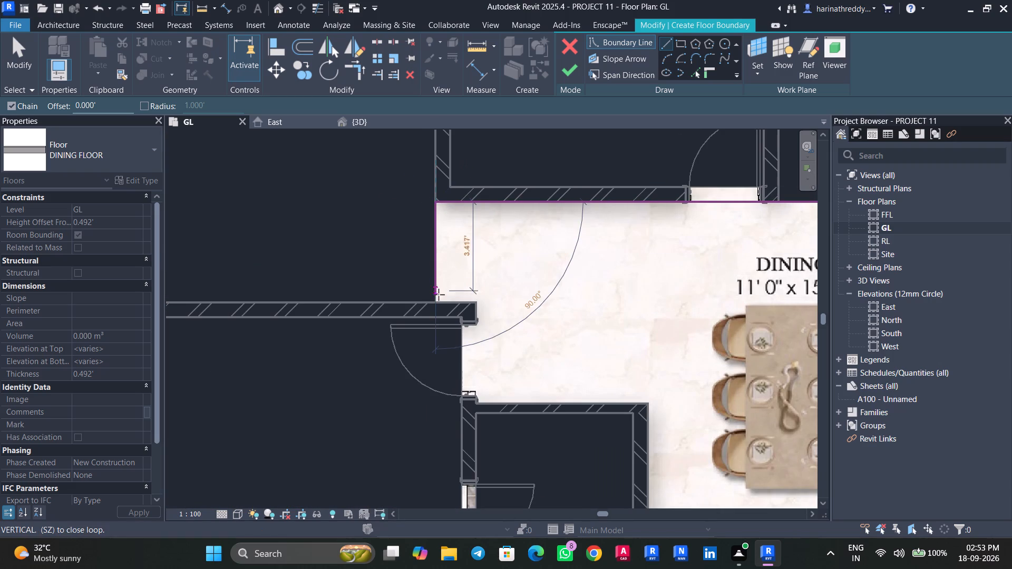
pyautogui.click(434, 303)
pyautogui.click(473, 300)
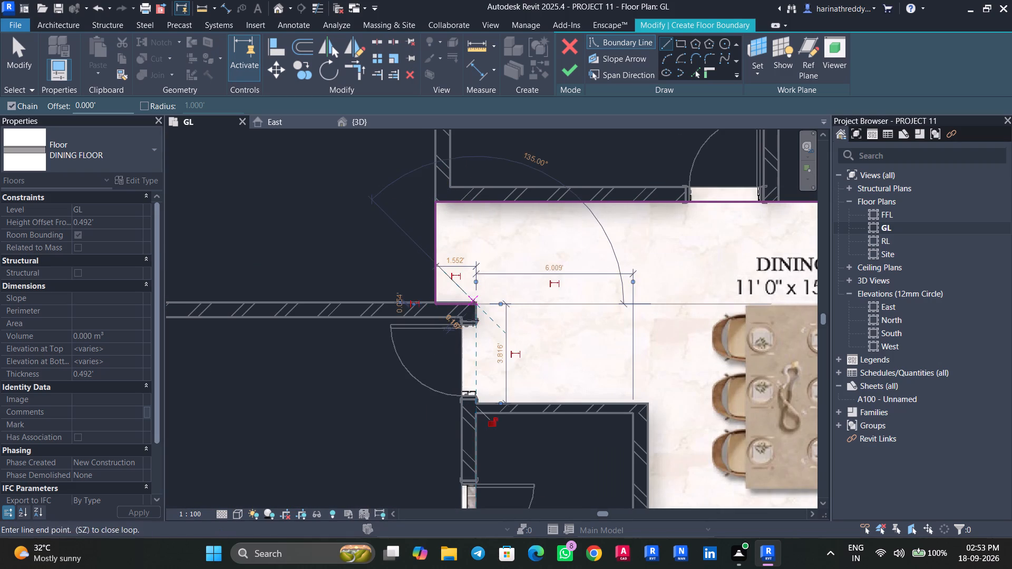
pyautogui.click(476, 405)
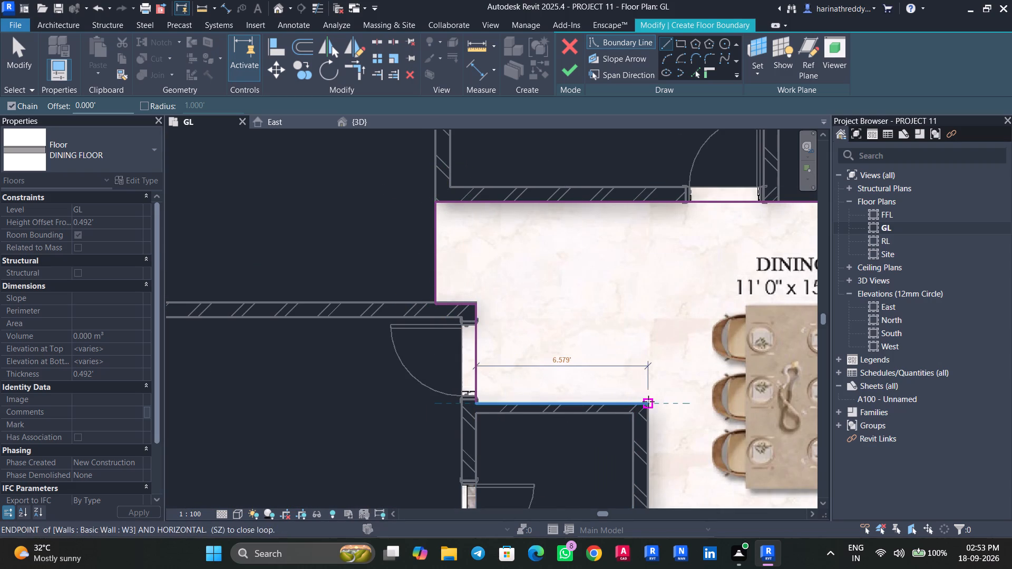
# Close the 1858 Sft flat's dining boundary with edges about 6.6' and 7.3' around the bathroom corner and 11' along the window wall.
pyautogui.click(648, 401)
pyautogui.moveTo(648, 401); pyautogui.dragTo(625, 253, button='middle')
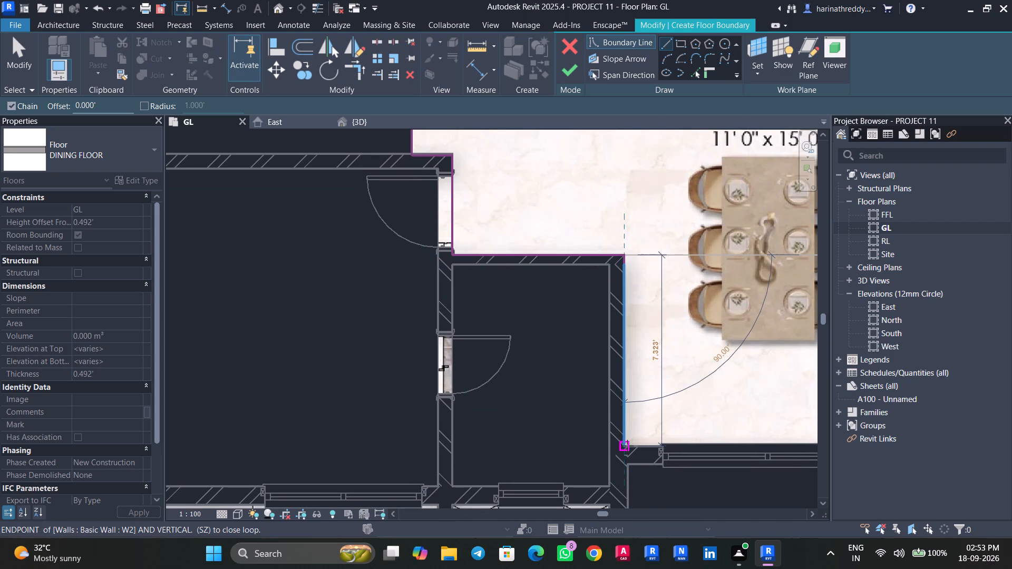
pyautogui.click(627, 446)
pyautogui.moveTo(627, 446); pyautogui.dragTo(386, 436, button='middle')
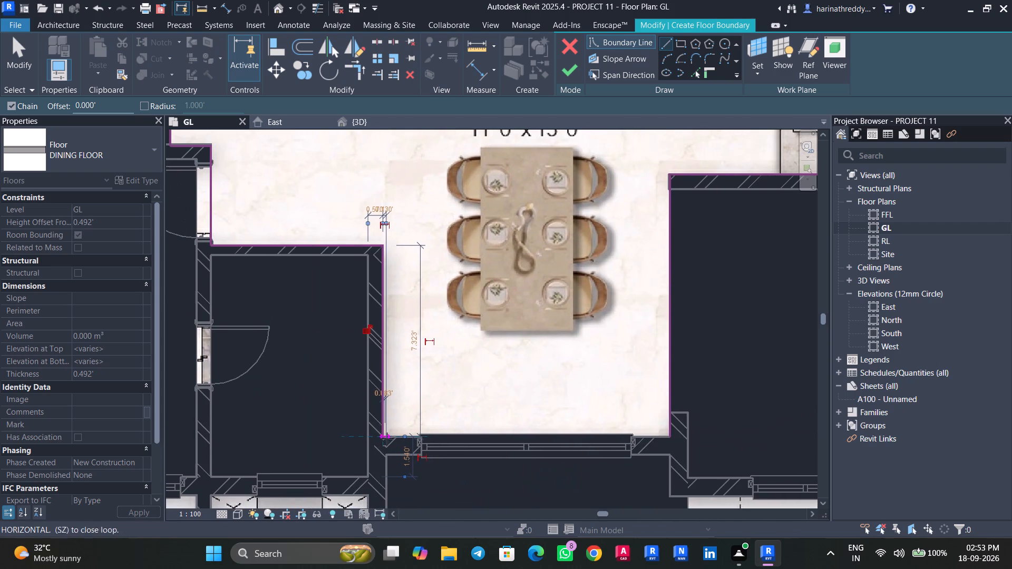
pyautogui.click(670, 434)
pyautogui.press('Escape')
pyautogui.press('Escape')
pyautogui.press('Escape')
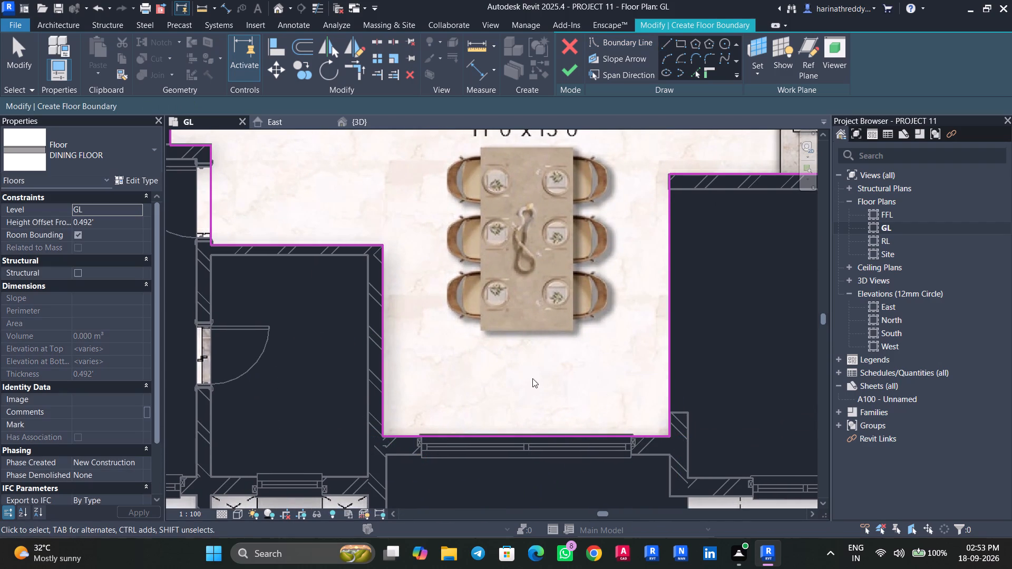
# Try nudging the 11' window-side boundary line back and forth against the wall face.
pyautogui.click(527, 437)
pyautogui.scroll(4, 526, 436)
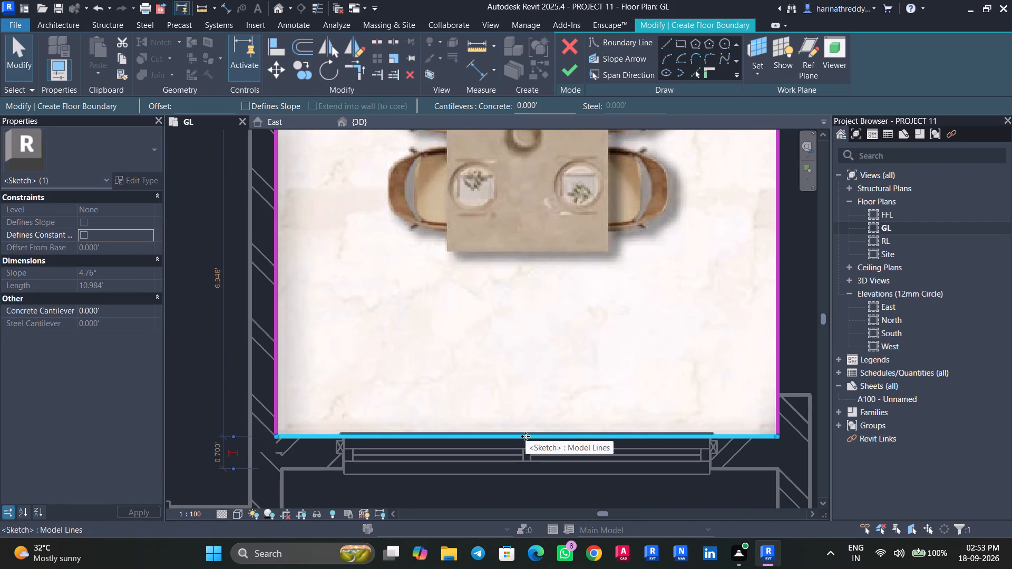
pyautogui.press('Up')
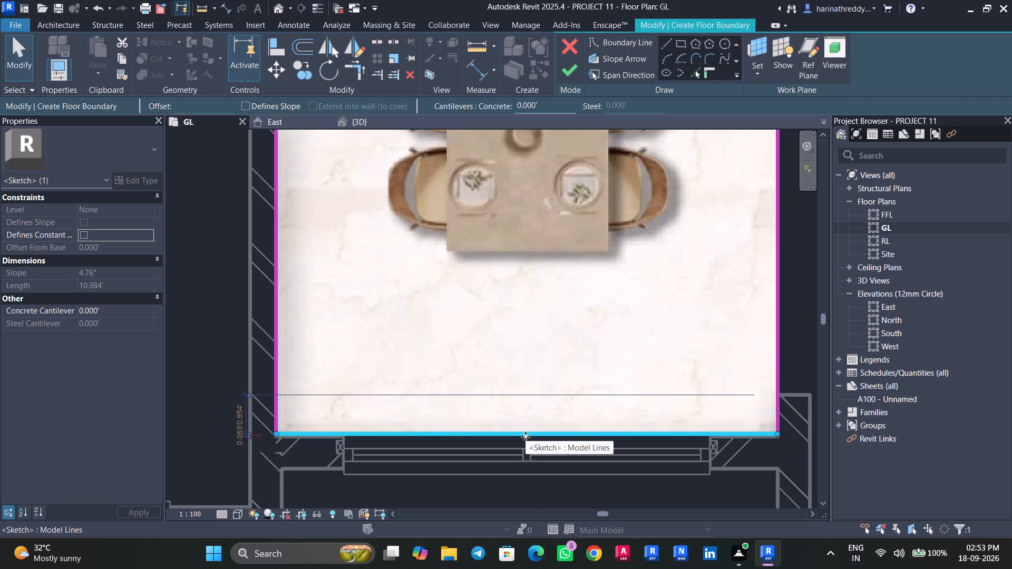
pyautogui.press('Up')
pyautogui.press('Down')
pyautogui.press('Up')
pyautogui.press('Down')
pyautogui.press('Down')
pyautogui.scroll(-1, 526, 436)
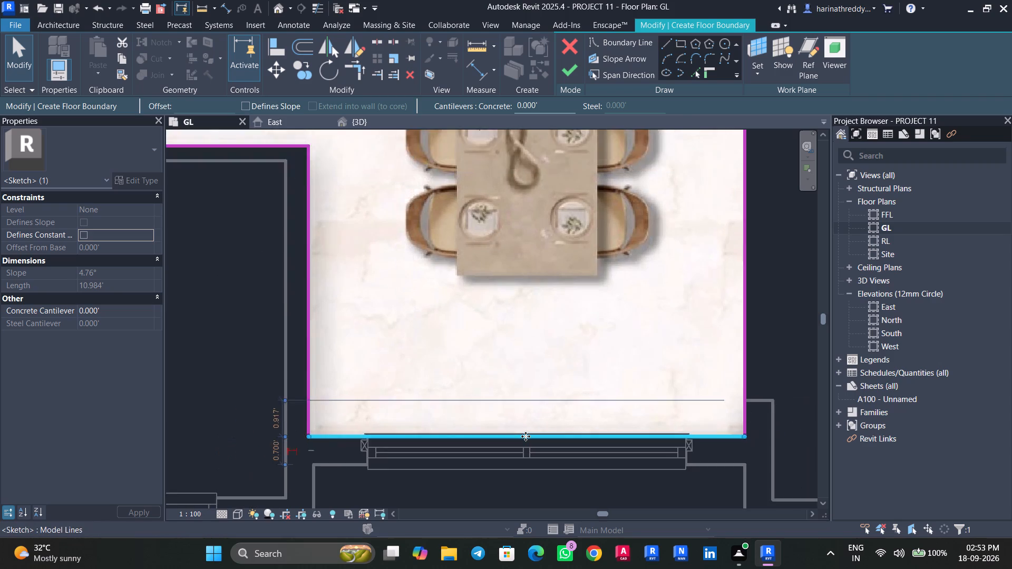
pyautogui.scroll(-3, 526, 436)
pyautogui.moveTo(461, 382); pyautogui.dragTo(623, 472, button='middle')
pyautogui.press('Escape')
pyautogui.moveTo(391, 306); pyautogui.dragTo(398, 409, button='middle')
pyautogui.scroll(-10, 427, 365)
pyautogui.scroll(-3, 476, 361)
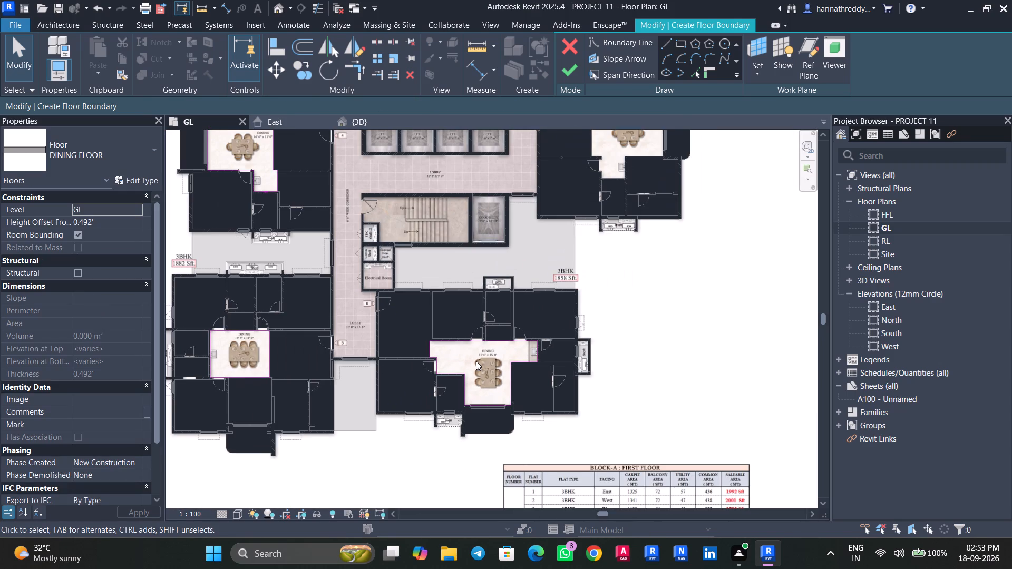
# Sketch DINING FLOOR boundary lines about 5.2', 5.5' and 5.2' around the 14'6" x 11'0" dining room's wash alcove, plus 9' to the window wall.
pyautogui.moveTo(584, 284); pyautogui.dragTo(574, 442, button='middle')
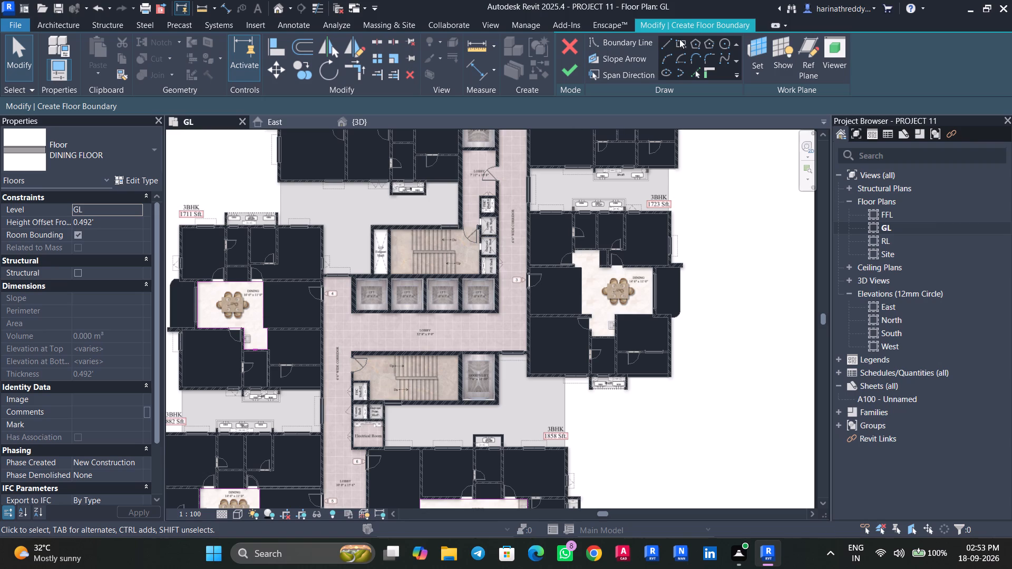
pyautogui.click(670, 42)
pyautogui.scroll(10, 628, 270)
pyautogui.moveTo(566, 406); pyautogui.dragTo(586, 293, button='middle')
pyautogui.scroll(5, 514, 298)
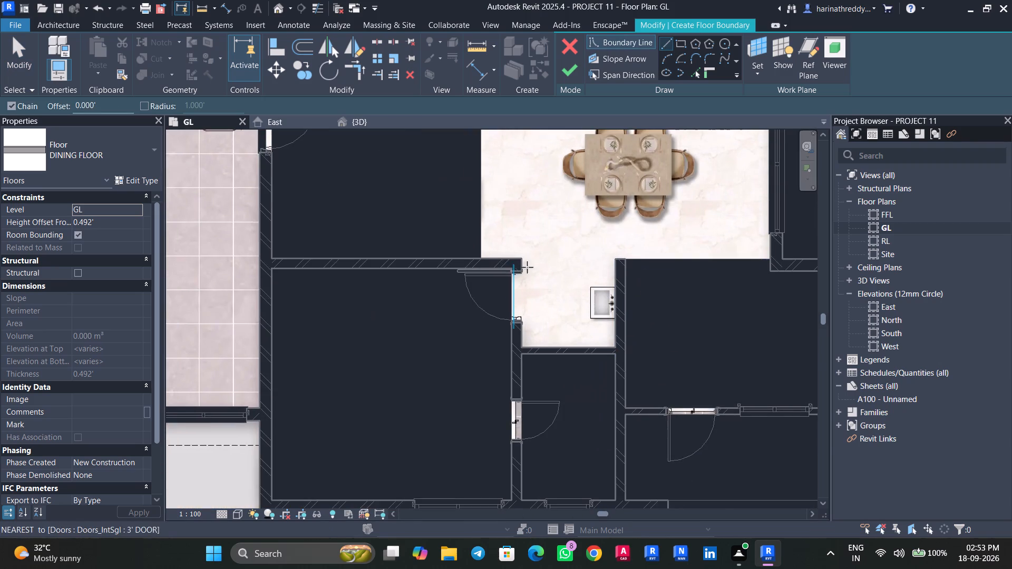
pyautogui.click(531, 222)
pyautogui.click(526, 399)
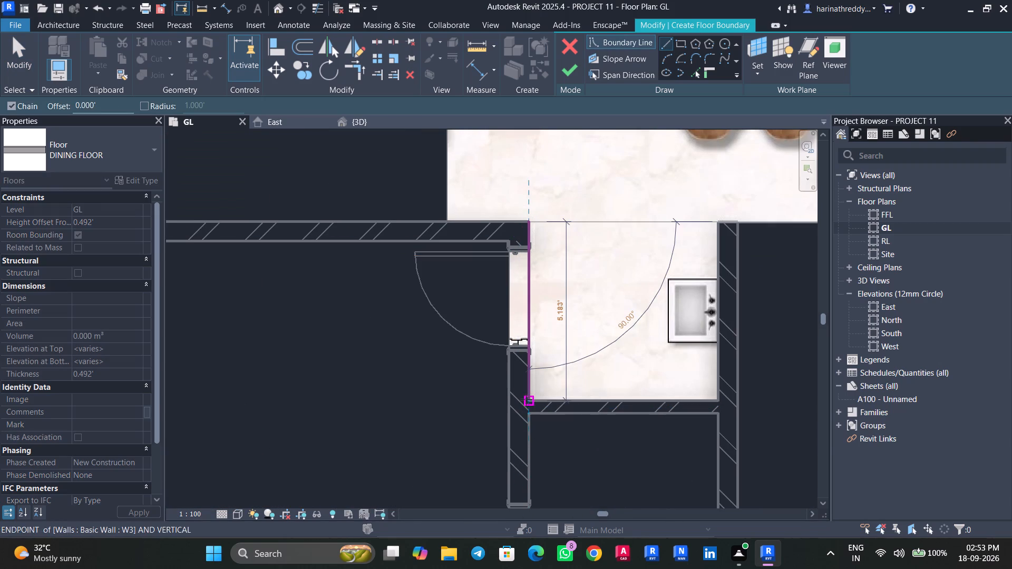
pyautogui.click(718, 397)
pyautogui.click(716, 219)
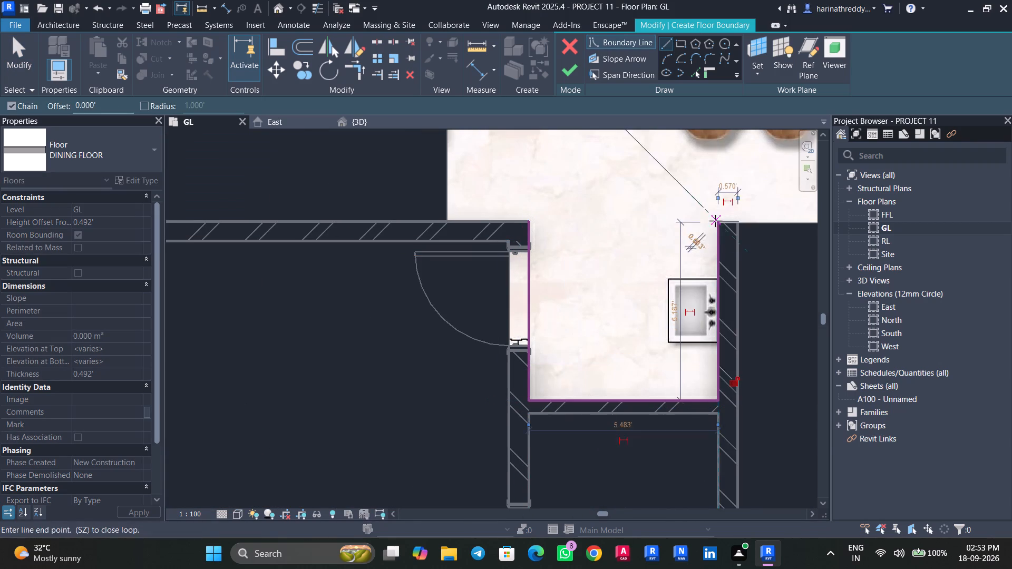
pyautogui.moveTo(715, 223); pyautogui.dragTo(384, 413, button='middle')
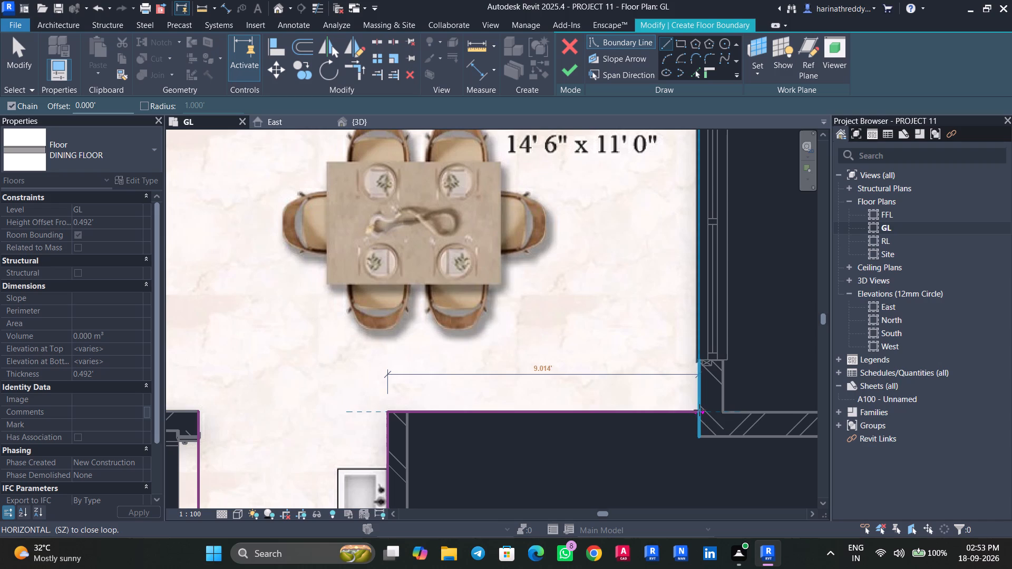
pyautogui.click(699, 410)
# Continue the boundary about 11' along the window wall, 12.6' along the bedroom-door wall, and around the passage corner 5.9' across its end.
pyautogui.moveTo(677, 288); pyautogui.dragTo(673, 524, button='middle')
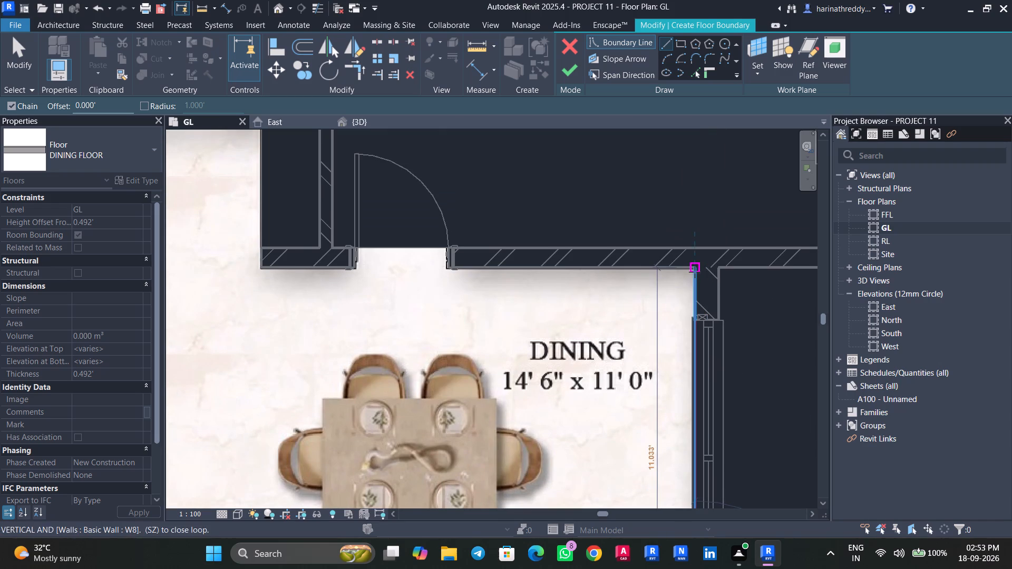
pyautogui.click(695, 267)
pyautogui.moveTo(596, 270); pyautogui.dragTo(854, 282, button='middle')
pyautogui.click(520, 282)
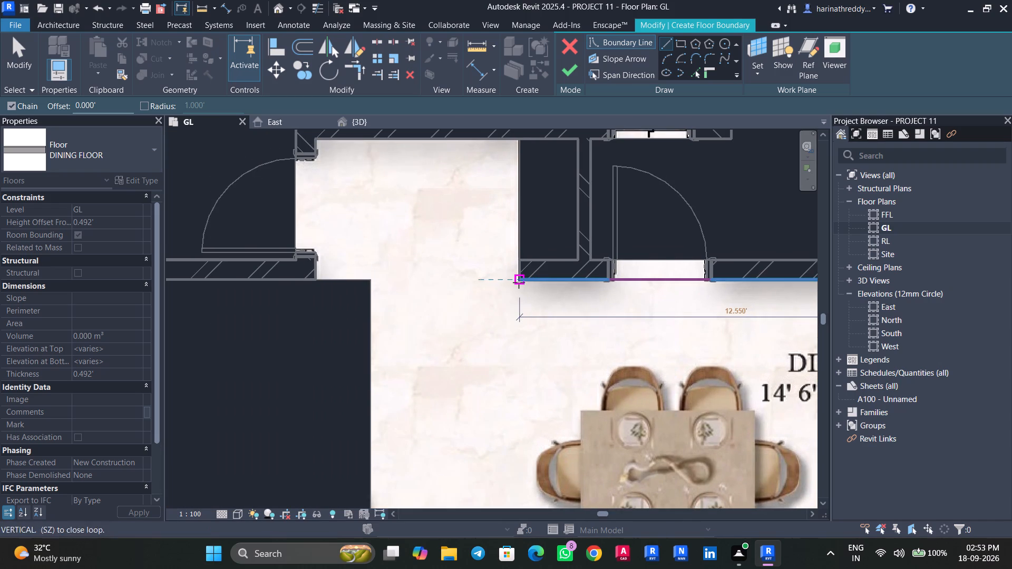
pyautogui.click(518, 141)
pyautogui.click(317, 139)
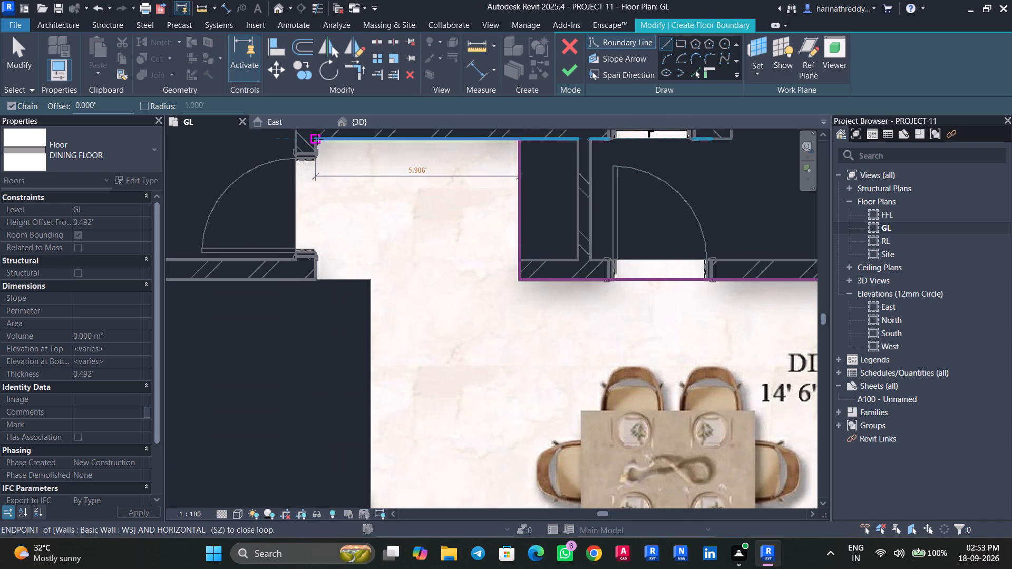
# Sketch the boundary back down the passage's door side, about 1.6' across the jog, and 10.8' down the dining room's open side.
pyautogui.click(316, 278)
pyautogui.click(370, 280)
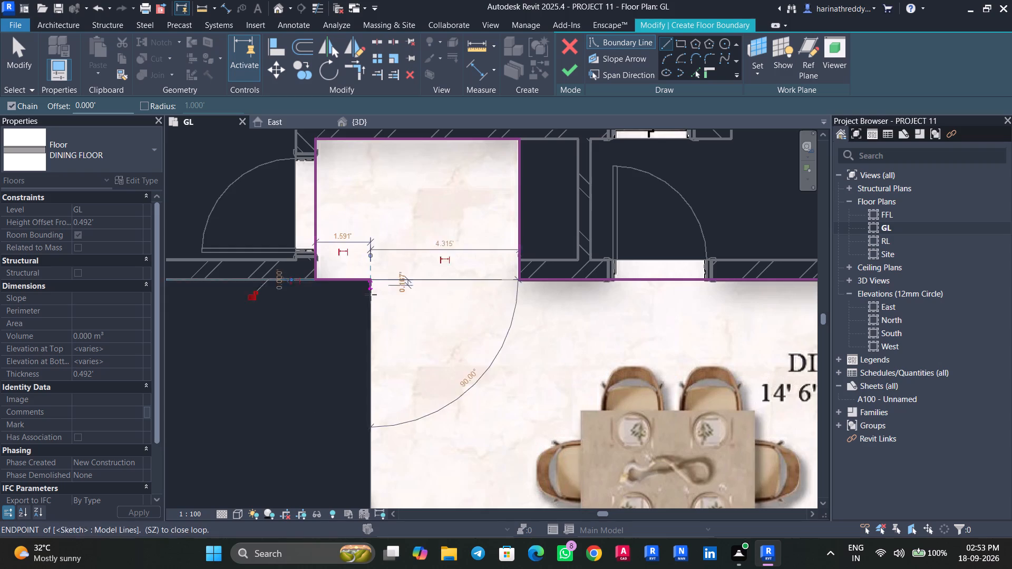
pyautogui.moveTo(371, 271); pyautogui.dragTo(408, 103, button='middle')
pyautogui.moveTo(435, 409); pyautogui.dragTo(422, 253, button='middle')
pyautogui.click(394, 330)
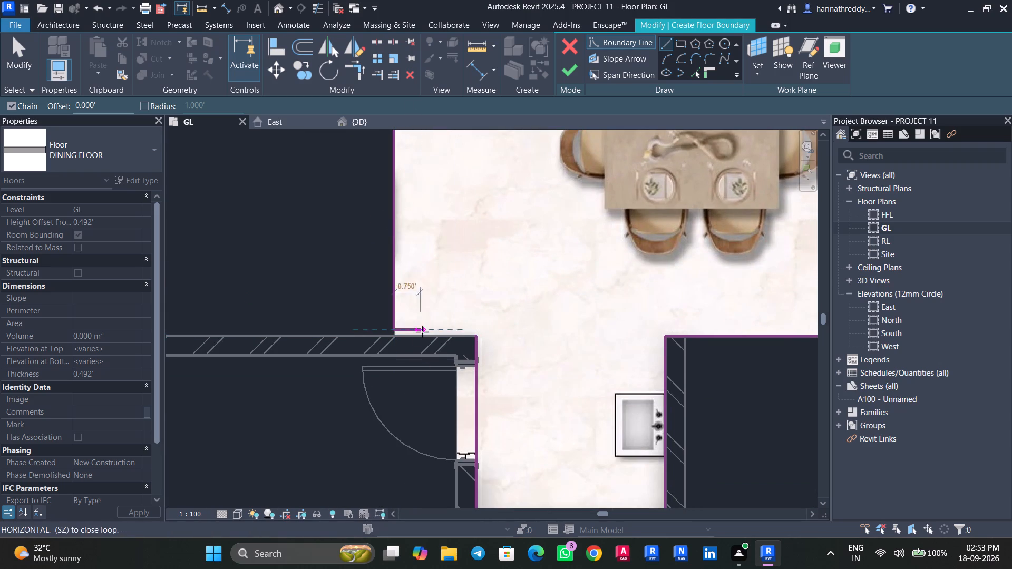
pyautogui.press('Escape')
pyautogui.press('Escape')
# Stretch the lower end of the open-side boundary line to meet the face of the wall above the bedroom door.
pyautogui.click(389, 328)
pyautogui.scroll(6, 391, 328)
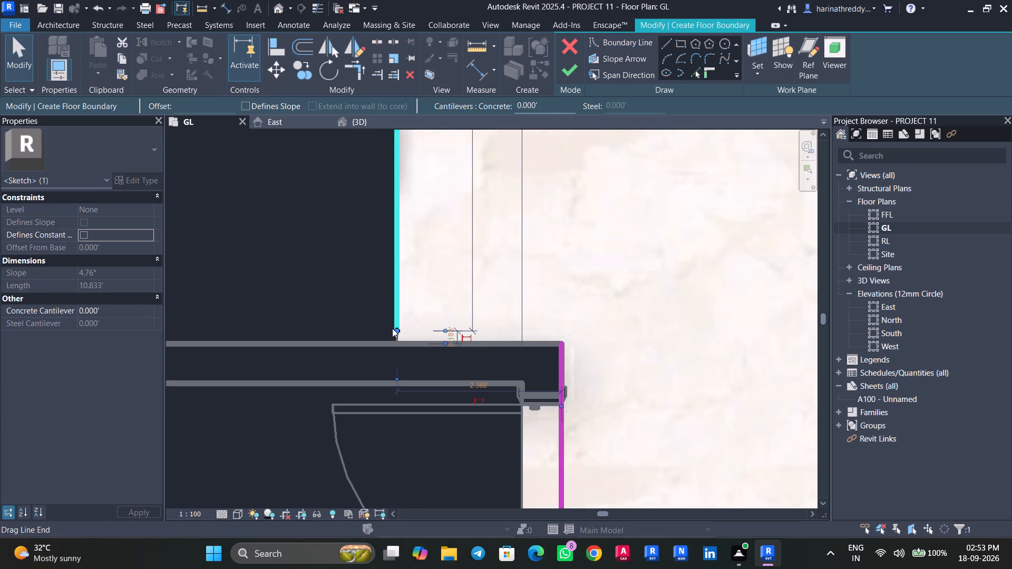
pyautogui.scroll(3, 400, 340)
pyautogui.moveTo(397, 319); pyautogui.dragTo(397, 339)
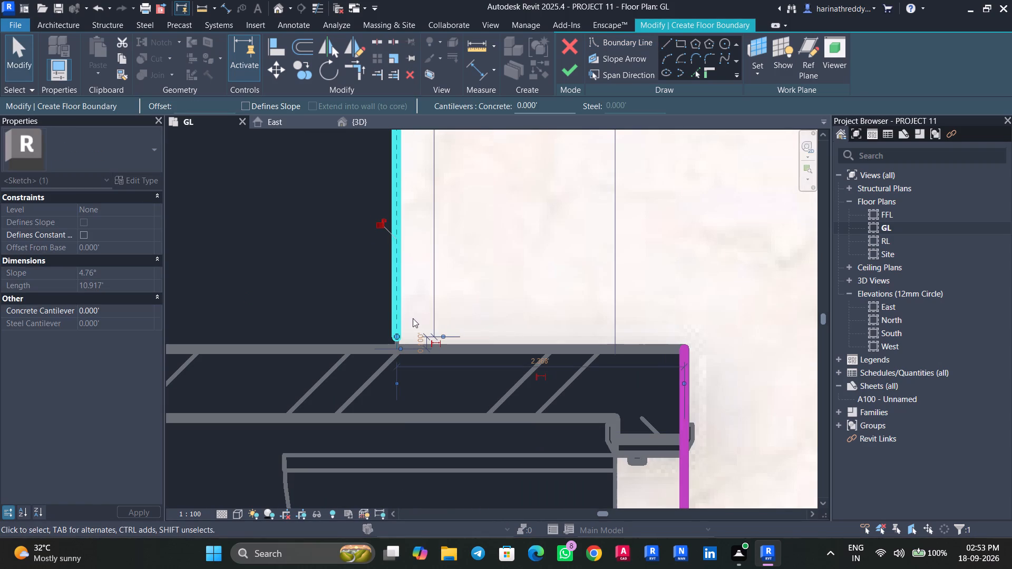
pyautogui.moveTo(395, 335); pyautogui.dragTo(395, 348)
pyautogui.press('Escape')
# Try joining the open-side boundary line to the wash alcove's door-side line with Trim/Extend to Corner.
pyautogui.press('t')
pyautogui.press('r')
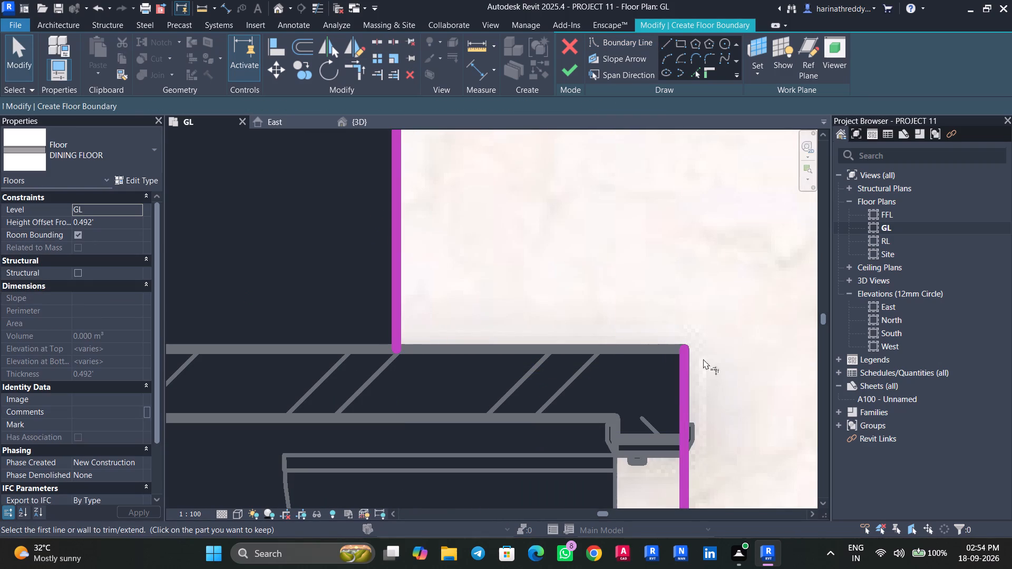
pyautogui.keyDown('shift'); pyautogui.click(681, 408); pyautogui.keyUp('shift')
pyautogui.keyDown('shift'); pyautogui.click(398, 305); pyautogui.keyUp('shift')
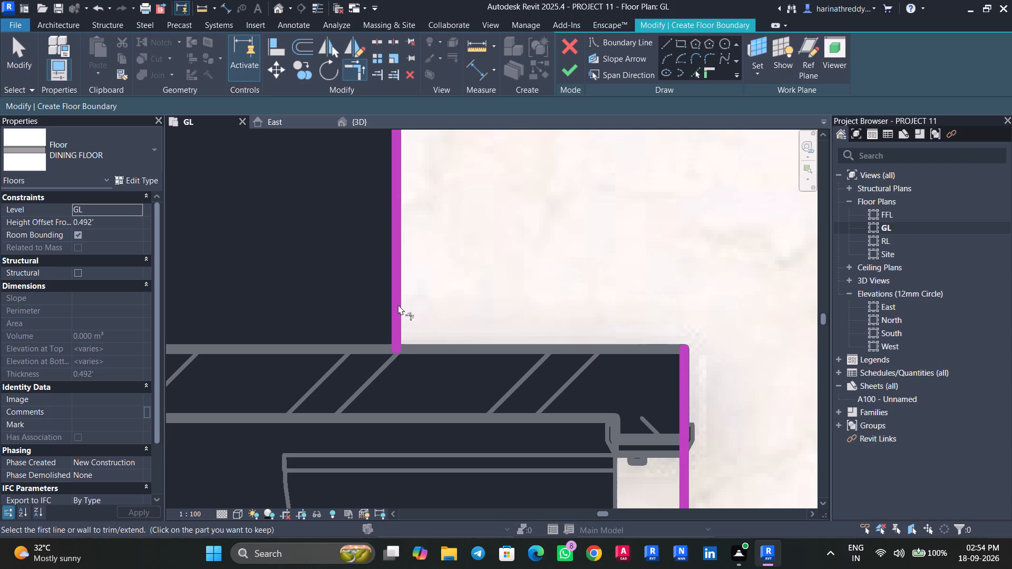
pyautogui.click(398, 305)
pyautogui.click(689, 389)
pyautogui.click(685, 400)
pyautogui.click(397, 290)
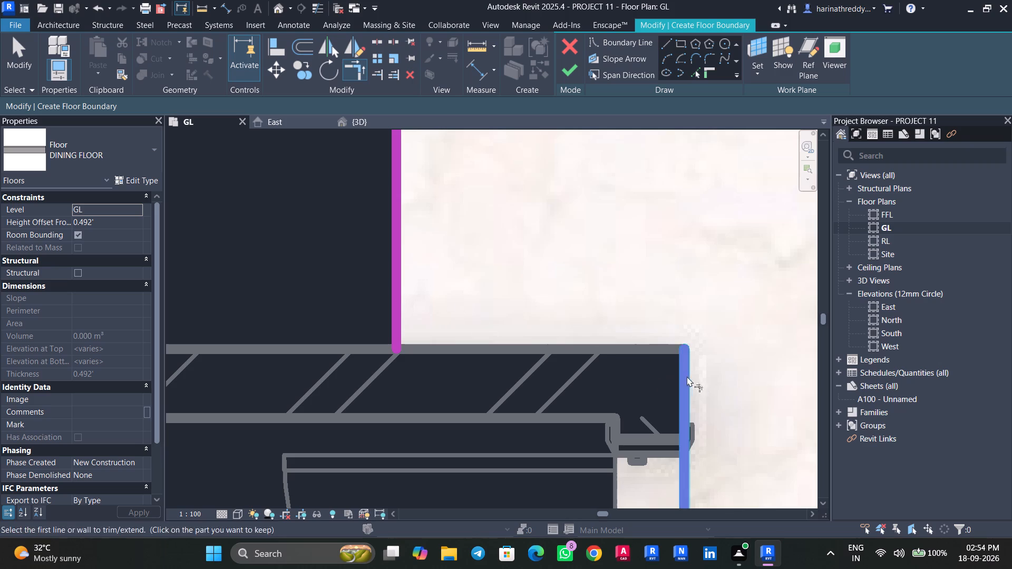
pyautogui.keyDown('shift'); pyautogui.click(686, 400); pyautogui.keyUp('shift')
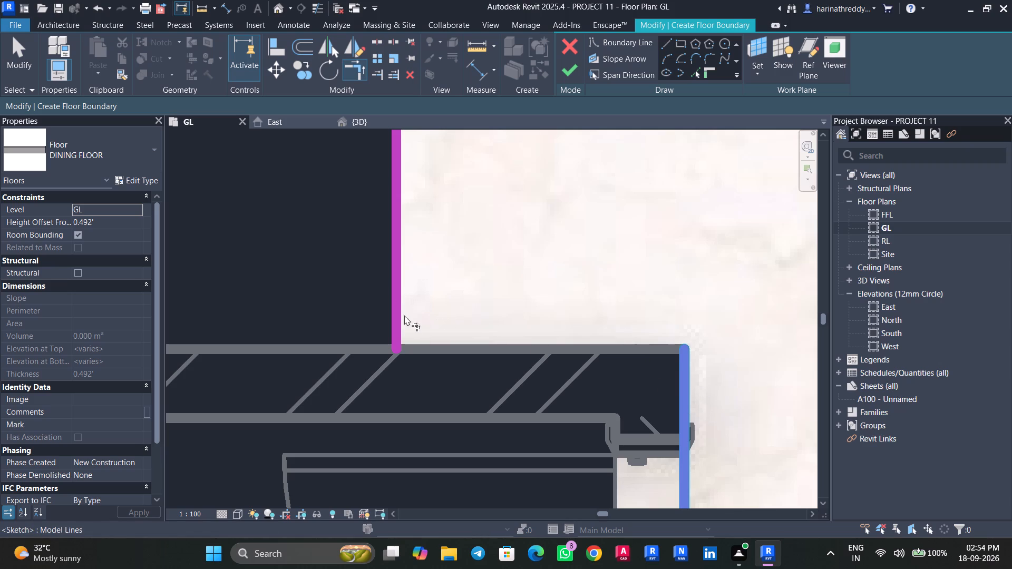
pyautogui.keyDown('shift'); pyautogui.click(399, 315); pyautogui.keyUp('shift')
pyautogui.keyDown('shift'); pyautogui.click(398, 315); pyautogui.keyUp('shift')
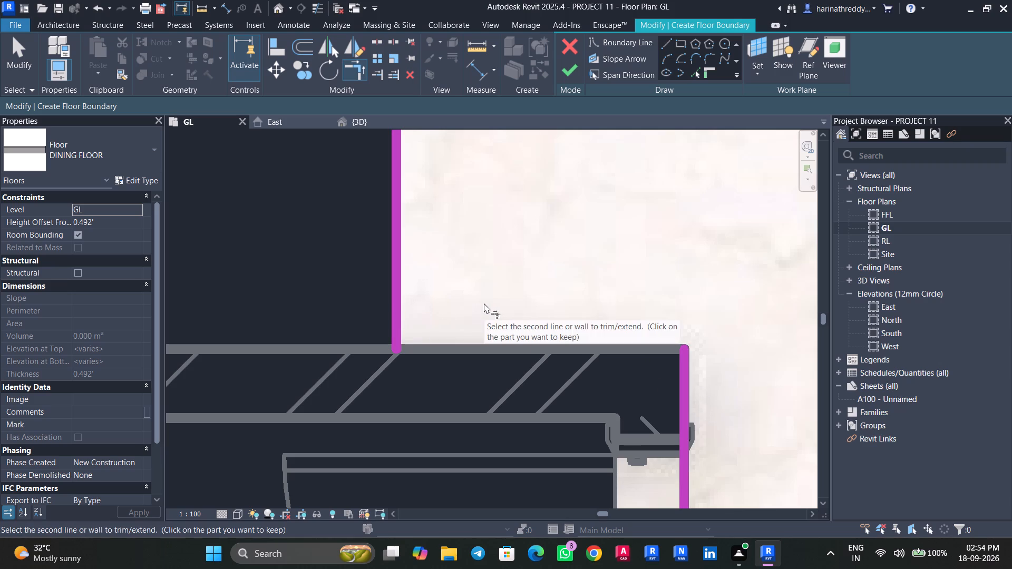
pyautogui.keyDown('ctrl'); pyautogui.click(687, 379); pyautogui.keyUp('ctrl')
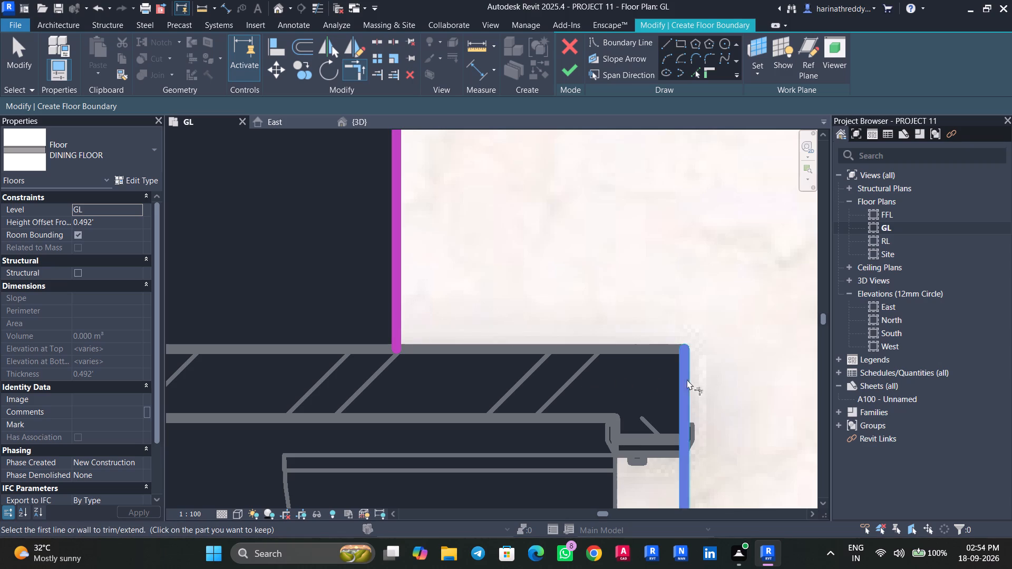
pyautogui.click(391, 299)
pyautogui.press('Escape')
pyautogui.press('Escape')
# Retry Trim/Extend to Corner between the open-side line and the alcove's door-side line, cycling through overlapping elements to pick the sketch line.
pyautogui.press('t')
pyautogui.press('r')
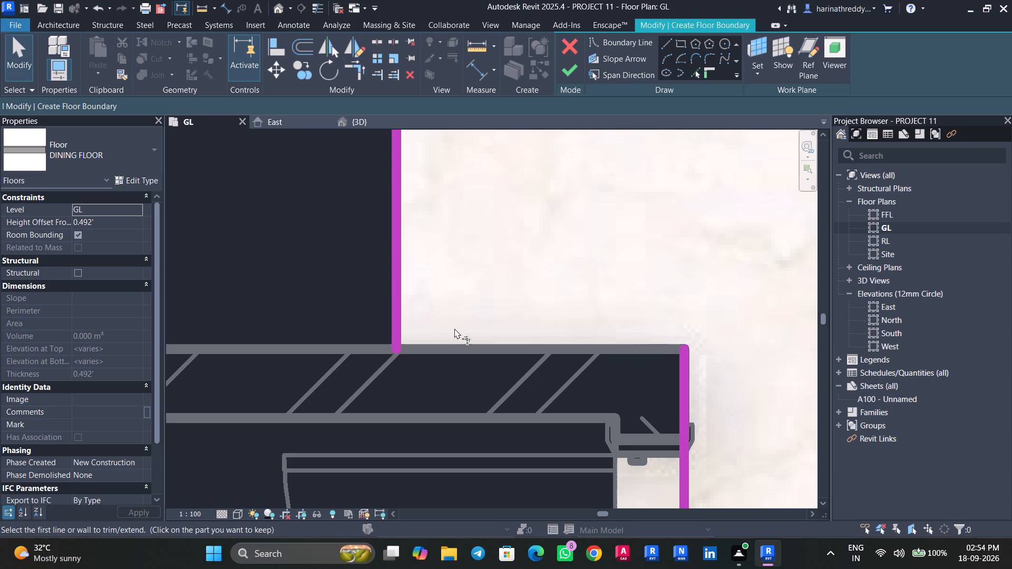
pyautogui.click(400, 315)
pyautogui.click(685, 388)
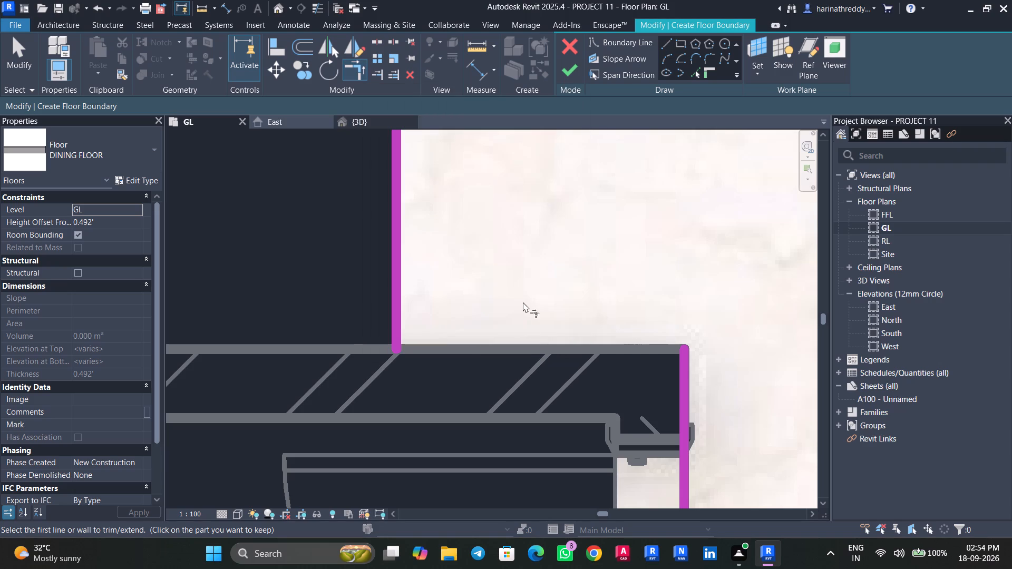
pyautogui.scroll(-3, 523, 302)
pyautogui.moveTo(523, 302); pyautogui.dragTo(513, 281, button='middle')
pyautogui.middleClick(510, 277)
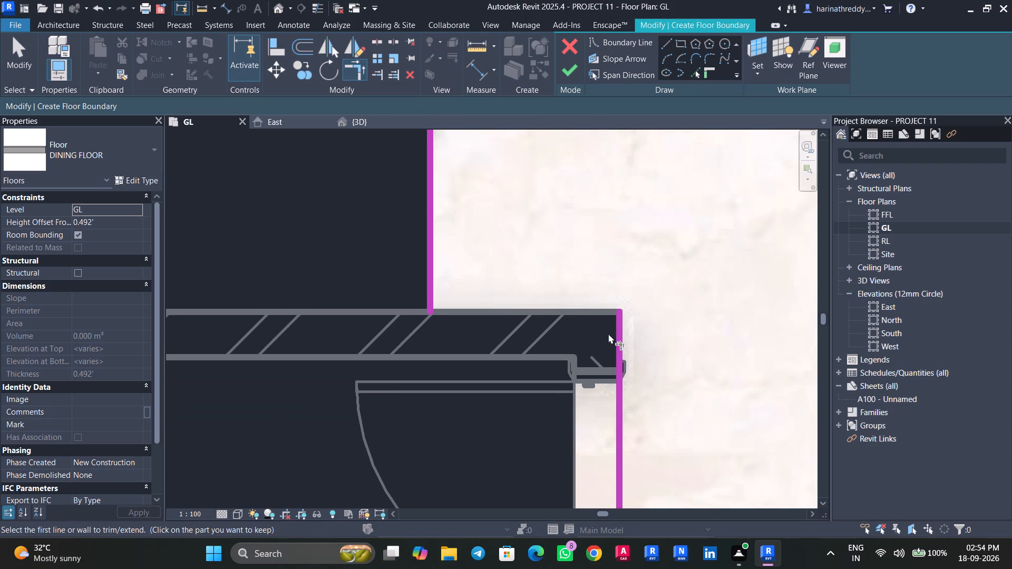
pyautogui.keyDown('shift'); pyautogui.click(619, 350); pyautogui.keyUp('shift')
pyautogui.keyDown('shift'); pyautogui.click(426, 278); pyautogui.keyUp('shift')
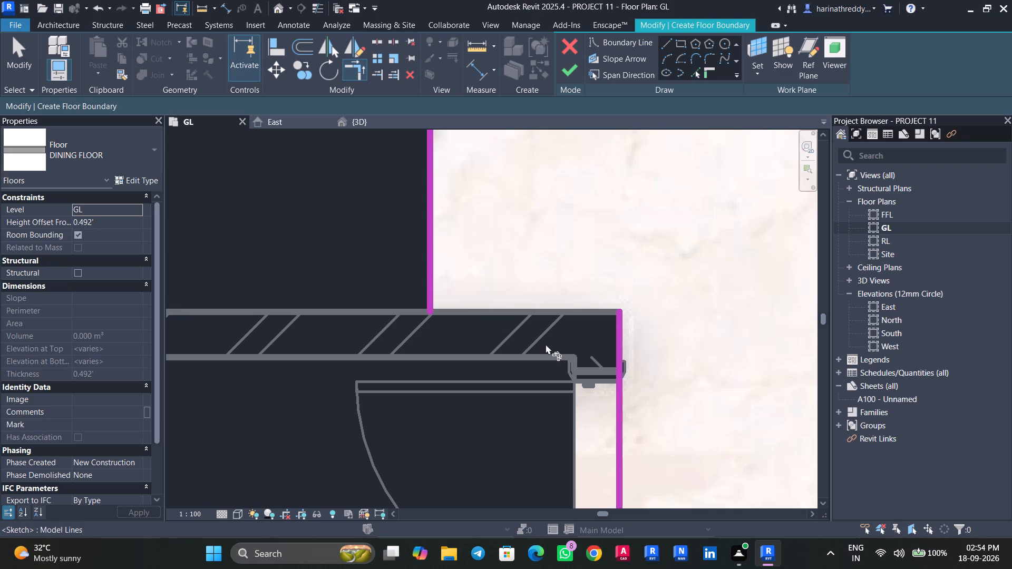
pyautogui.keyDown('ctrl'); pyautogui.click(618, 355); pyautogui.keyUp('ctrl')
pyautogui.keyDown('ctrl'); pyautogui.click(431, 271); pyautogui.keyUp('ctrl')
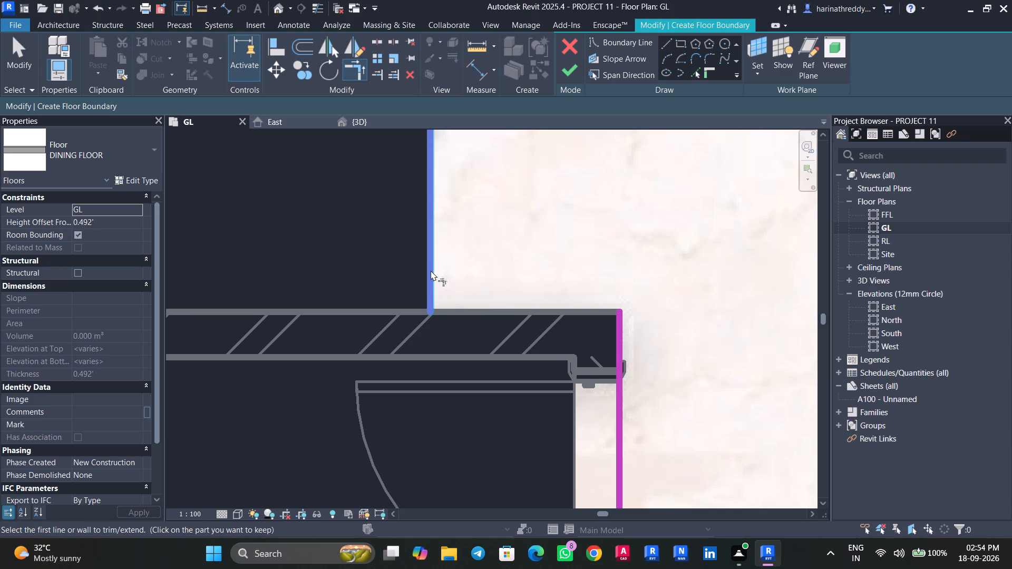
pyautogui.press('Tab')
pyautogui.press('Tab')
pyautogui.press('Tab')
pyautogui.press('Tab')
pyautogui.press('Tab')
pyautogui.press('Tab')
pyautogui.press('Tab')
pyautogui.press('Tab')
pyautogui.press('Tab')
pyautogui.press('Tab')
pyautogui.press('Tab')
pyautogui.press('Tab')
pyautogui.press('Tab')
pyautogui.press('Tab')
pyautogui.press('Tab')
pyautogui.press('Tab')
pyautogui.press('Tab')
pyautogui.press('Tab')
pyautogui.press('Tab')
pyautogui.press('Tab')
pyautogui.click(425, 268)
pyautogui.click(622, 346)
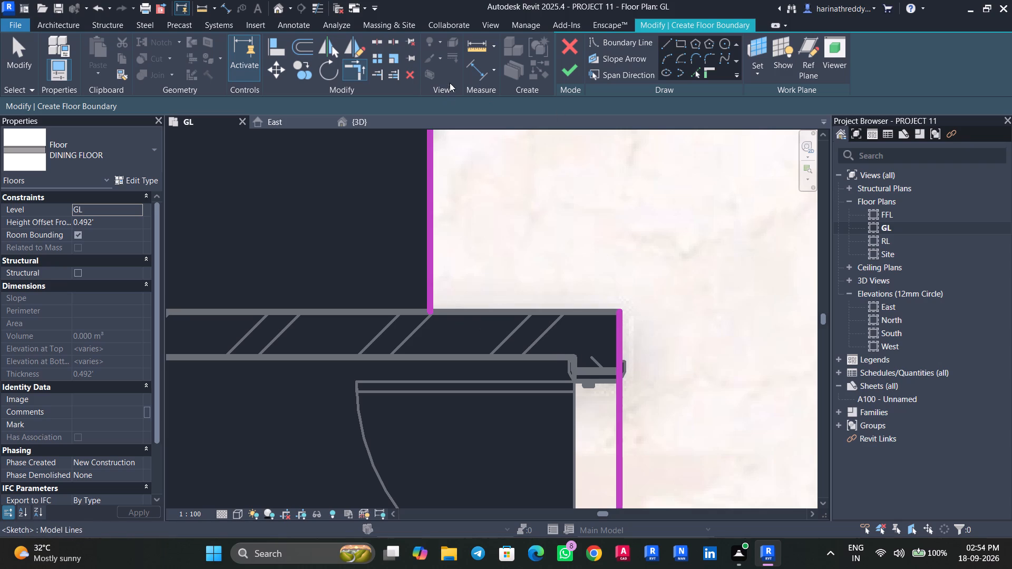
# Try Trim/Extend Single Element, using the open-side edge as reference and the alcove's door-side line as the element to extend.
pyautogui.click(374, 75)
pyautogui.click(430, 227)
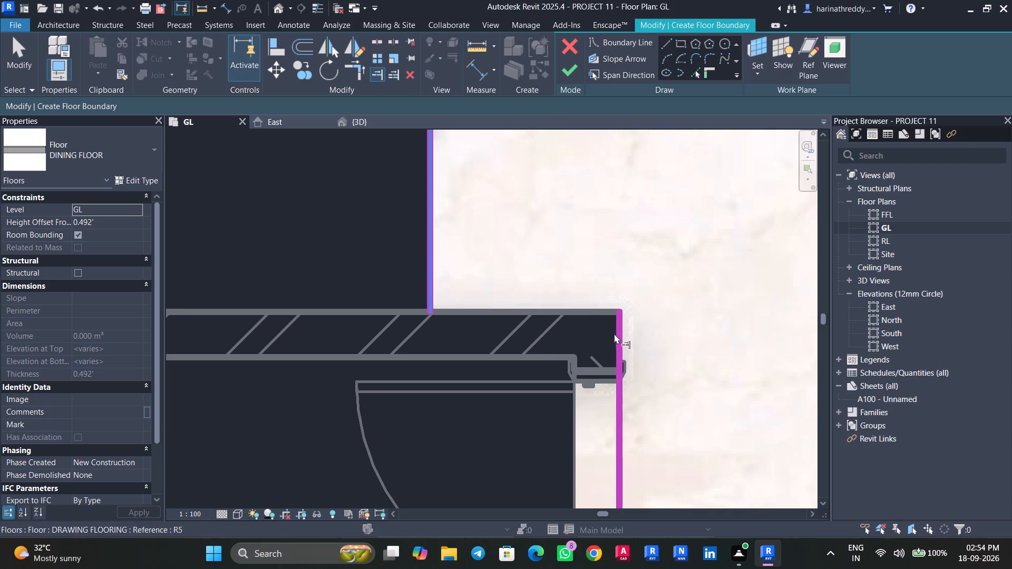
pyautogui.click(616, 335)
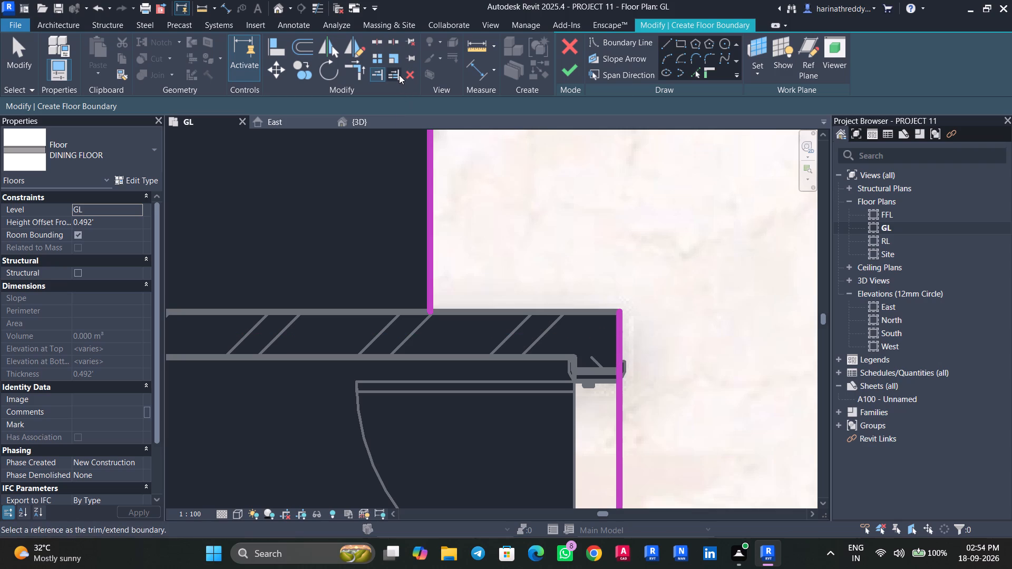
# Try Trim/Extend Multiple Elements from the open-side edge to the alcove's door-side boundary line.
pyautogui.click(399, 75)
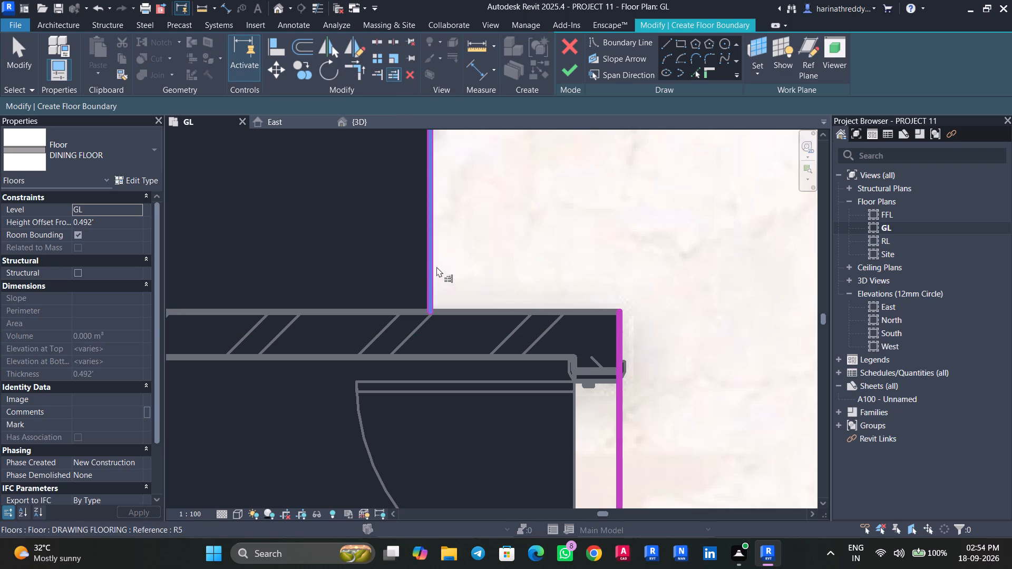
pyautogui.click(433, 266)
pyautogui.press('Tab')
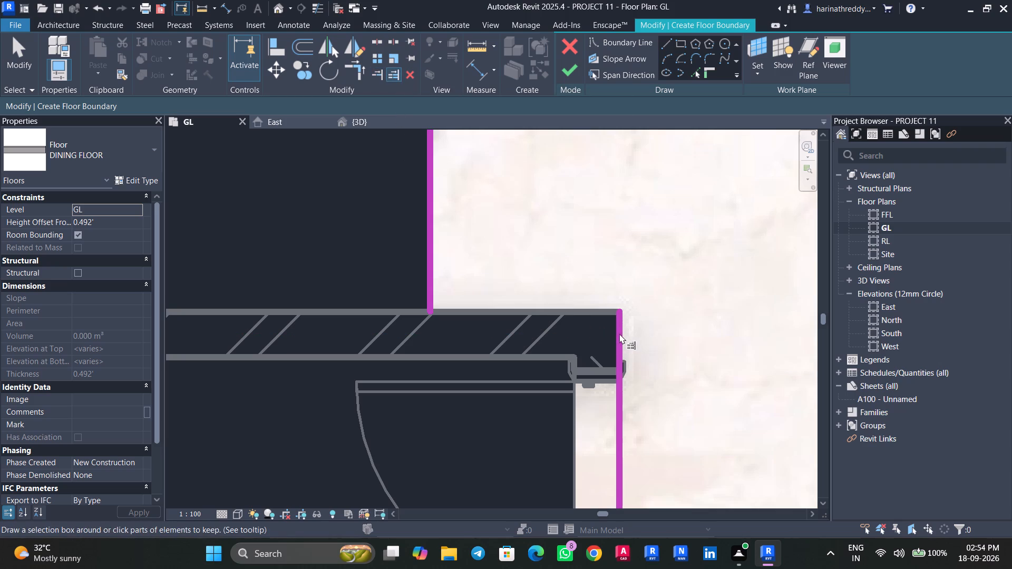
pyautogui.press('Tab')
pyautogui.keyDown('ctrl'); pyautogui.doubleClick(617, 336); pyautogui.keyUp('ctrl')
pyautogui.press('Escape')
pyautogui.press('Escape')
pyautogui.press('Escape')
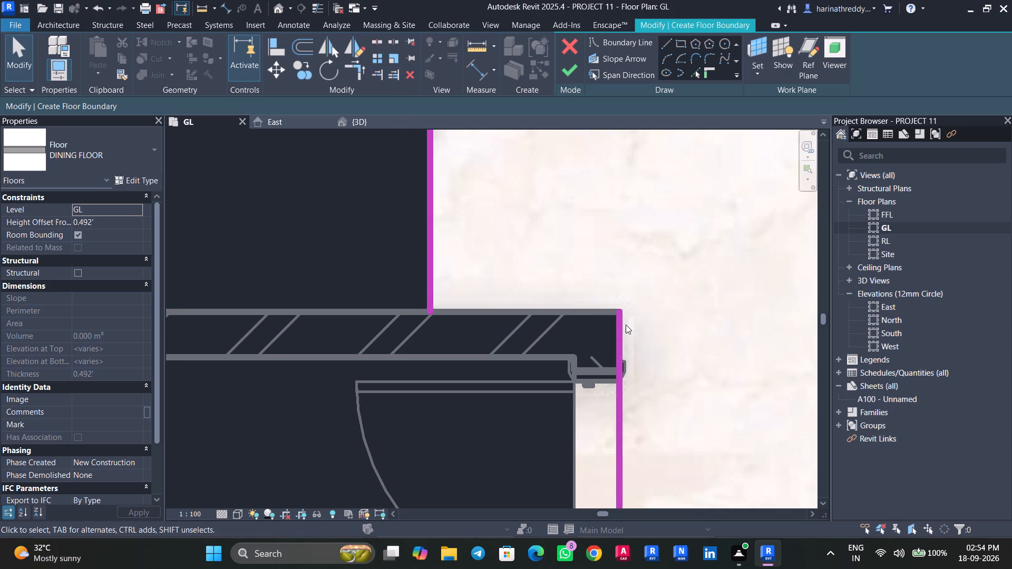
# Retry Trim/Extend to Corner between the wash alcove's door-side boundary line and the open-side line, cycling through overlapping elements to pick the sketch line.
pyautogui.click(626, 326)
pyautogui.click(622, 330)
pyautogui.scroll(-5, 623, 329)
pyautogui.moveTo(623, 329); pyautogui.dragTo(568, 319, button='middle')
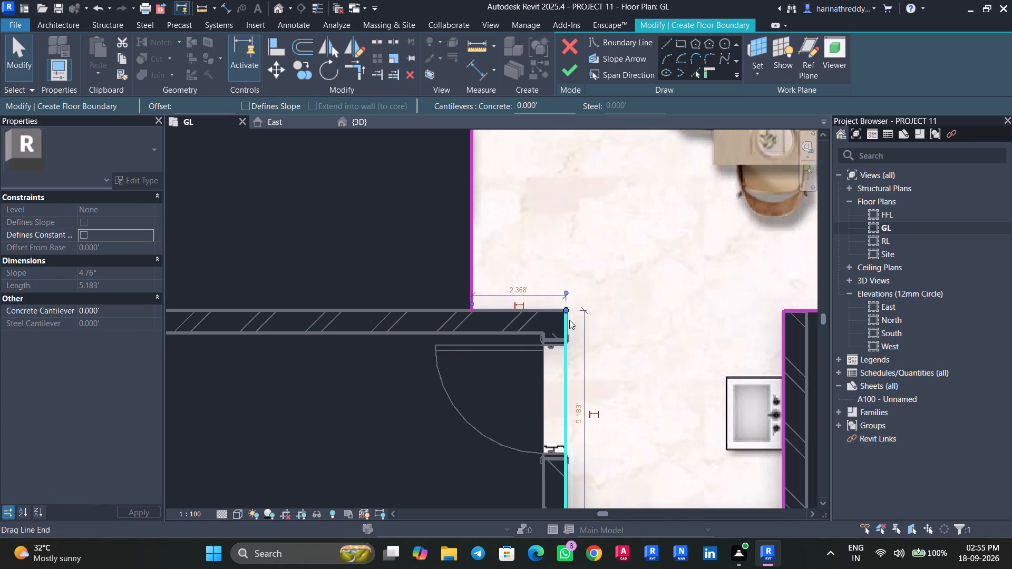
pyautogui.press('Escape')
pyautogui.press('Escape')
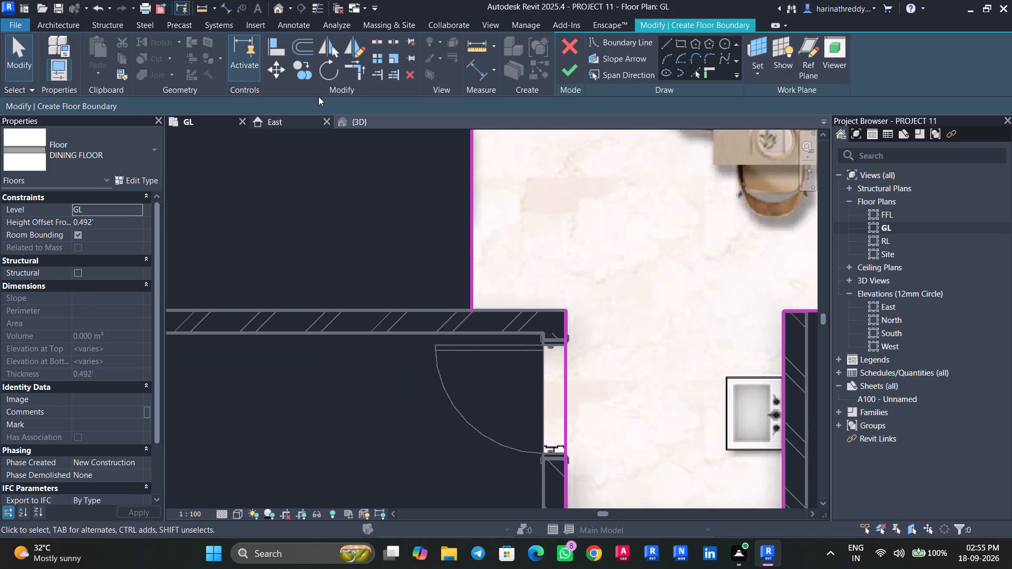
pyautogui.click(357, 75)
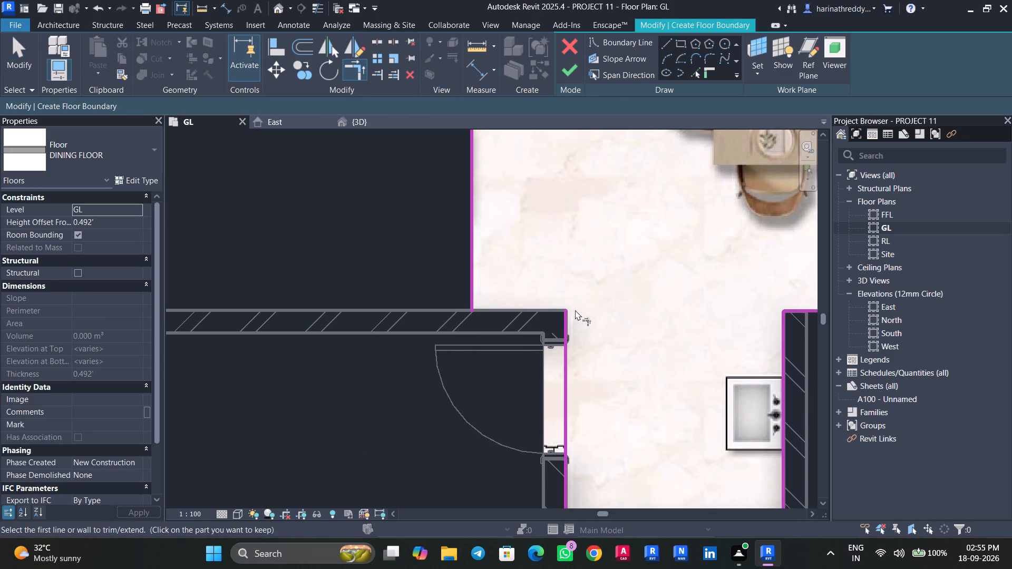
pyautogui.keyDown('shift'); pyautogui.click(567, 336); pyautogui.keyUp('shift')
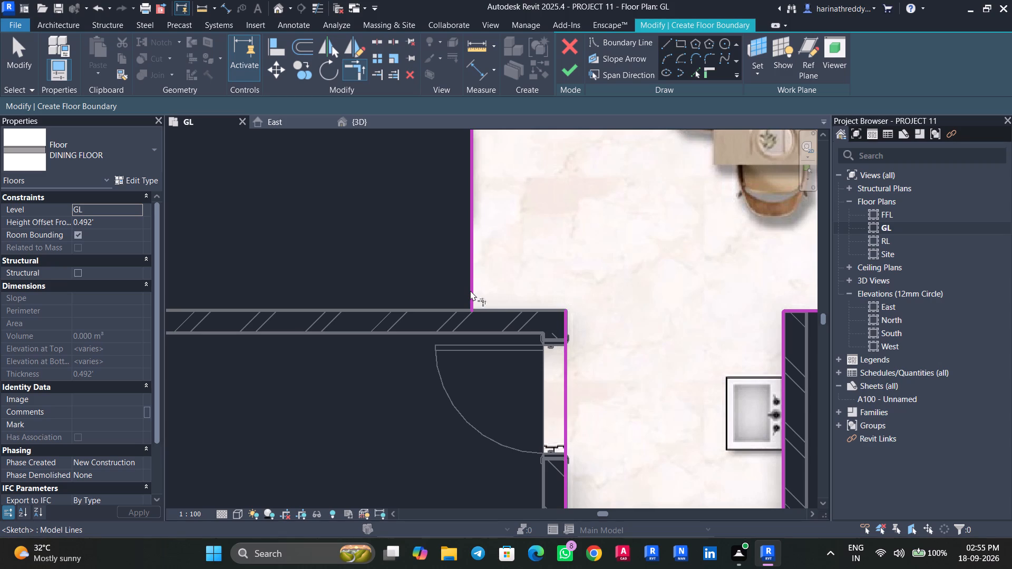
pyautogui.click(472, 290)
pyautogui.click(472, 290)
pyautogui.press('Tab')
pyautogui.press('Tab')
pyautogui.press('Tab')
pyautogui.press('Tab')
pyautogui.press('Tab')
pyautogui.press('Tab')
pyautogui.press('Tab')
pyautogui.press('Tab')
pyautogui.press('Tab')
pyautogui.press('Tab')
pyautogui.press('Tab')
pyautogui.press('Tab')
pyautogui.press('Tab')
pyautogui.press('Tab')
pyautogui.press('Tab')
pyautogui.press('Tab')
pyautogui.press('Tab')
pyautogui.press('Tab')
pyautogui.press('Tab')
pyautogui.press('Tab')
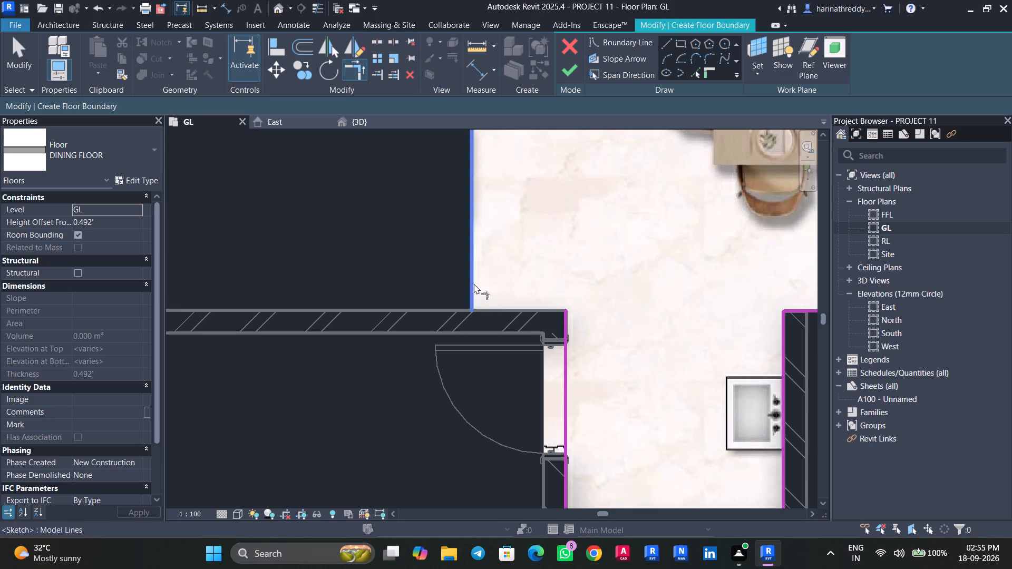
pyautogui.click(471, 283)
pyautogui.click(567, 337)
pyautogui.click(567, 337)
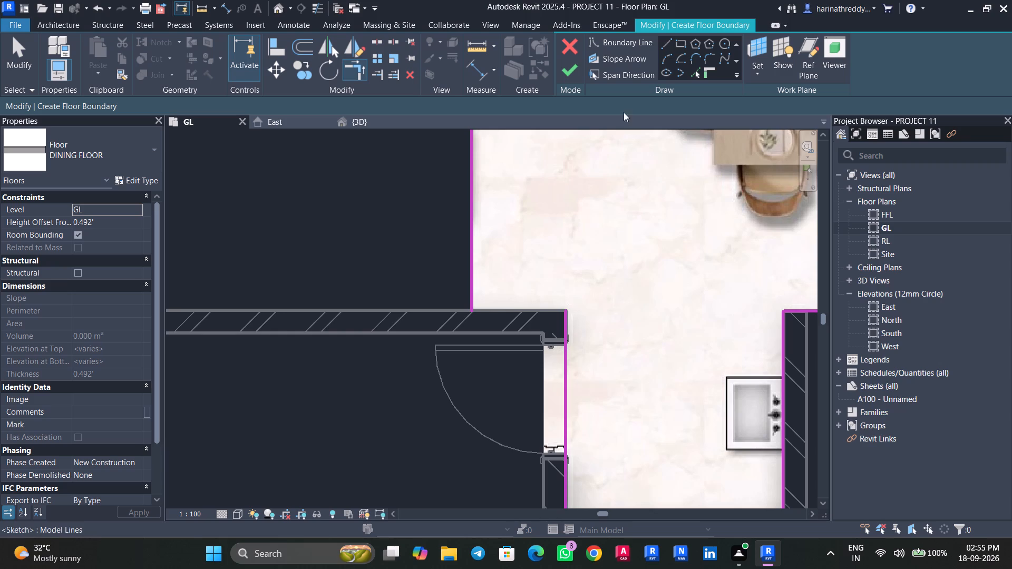
# Draw a boundary line about 2.37 ft long along the wall face, joining the alcove's door-side line to the open-side line.
pyautogui.click(669, 43)
pyautogui.scroll(4, 595, 313)
pyautogui.click(542, 309)
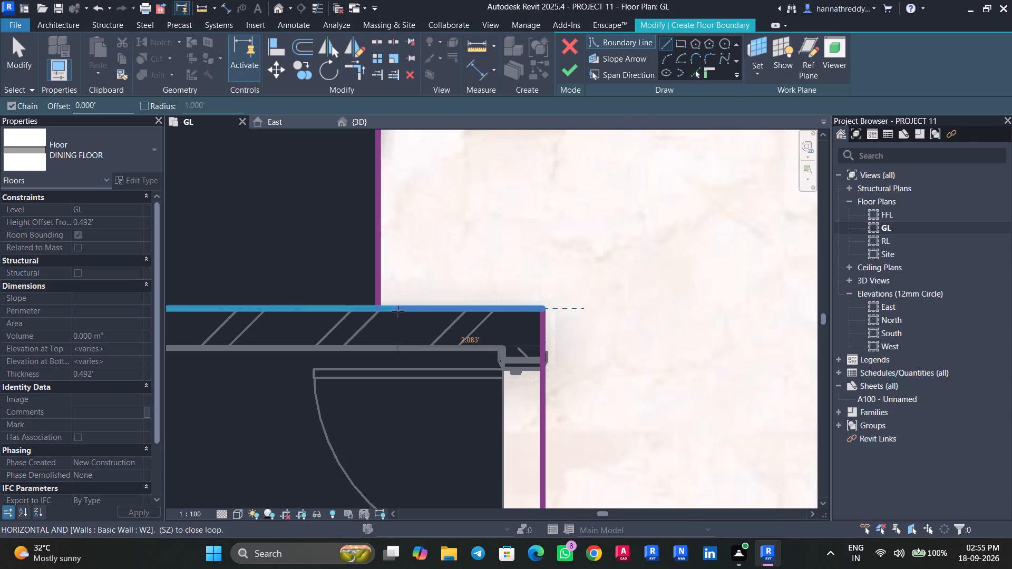
pyautogui.click(375, 310)
pyautogui.press('Escape')
pyautogui.press('Escape')
pyautogui.scroll(-9, 401, 345)
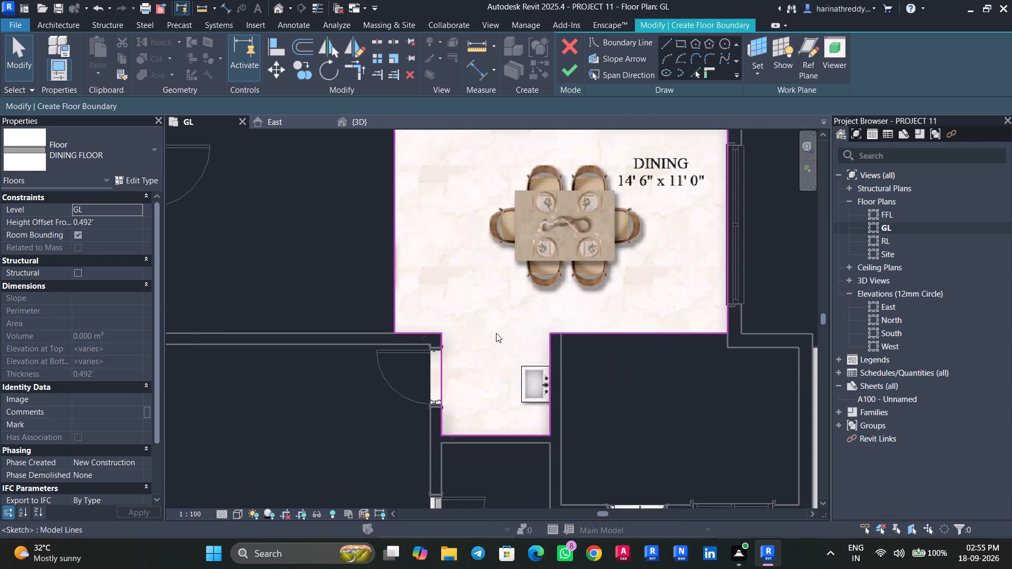
# Draw a rectangular boundary about 17.6 ft long over the 13'4" x 14'2" dining room, up to its armchair-side wall line.
pyautogui.scroll(-4, 496, 333)
pyautogui.moveTo(487, 306); pyautogui.dragTo(479, 386, button='middle')
pyautogui.moveTo(468, 346); pyautogui.dragTo(479, 425, button='middle')
pyautogui.scroll(-3, 478, 413)
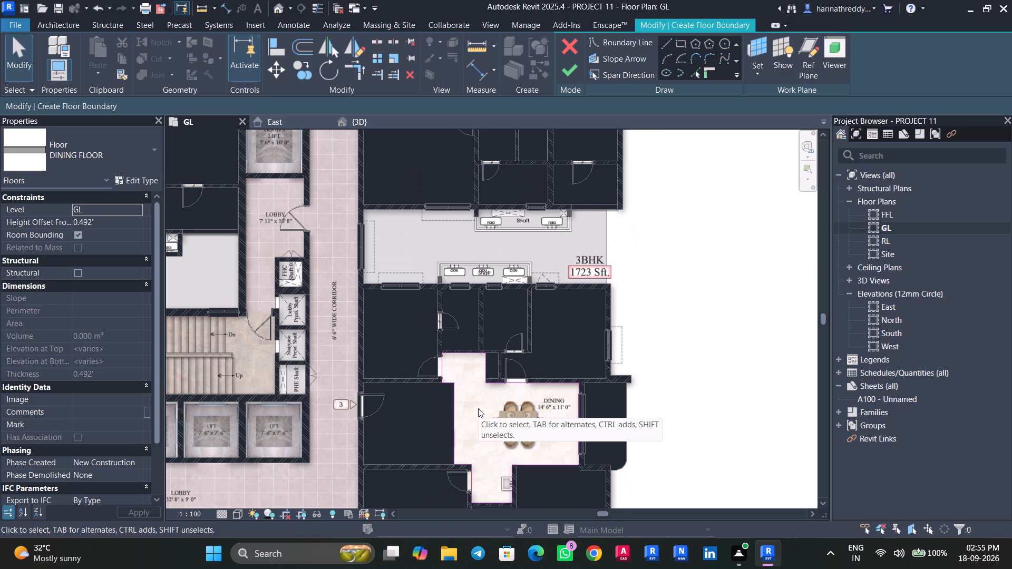
pyautogui.scroll(-1, 478, 408)
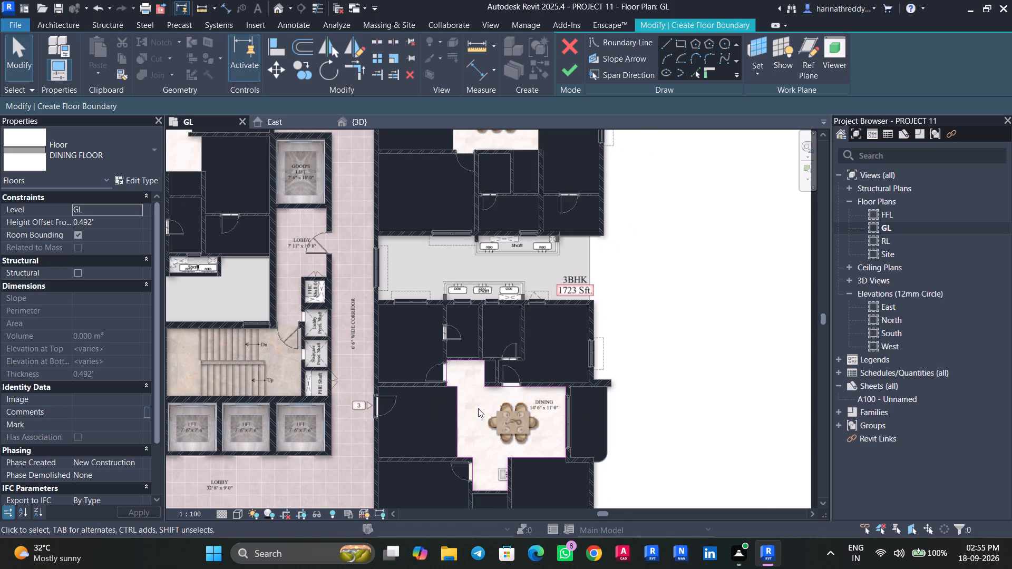
pyautogui.scroll(11, 446, 352)
pyautogui.moveTo(458, 400); pyautogui.dragTo(454, 368, button='middle')
pyautogui.scroll(1, 458, 400)
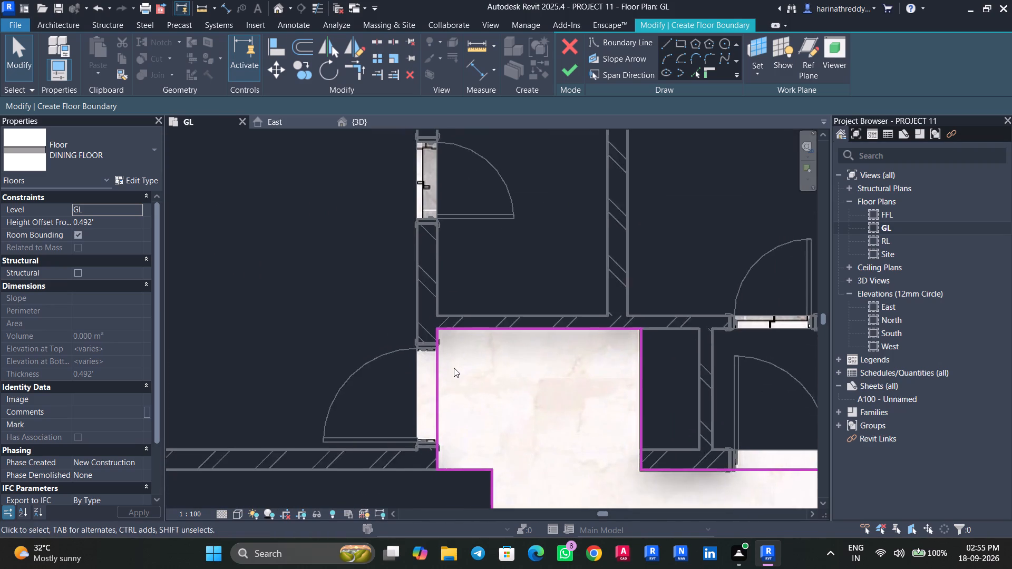
pyautogui.scroll(-15, 454, 368)
pyautogui.moveTo(486, 291); pyautogui.dragTo(503, 446, button='middle')
pyautogui.scroll(8, 498, 350)
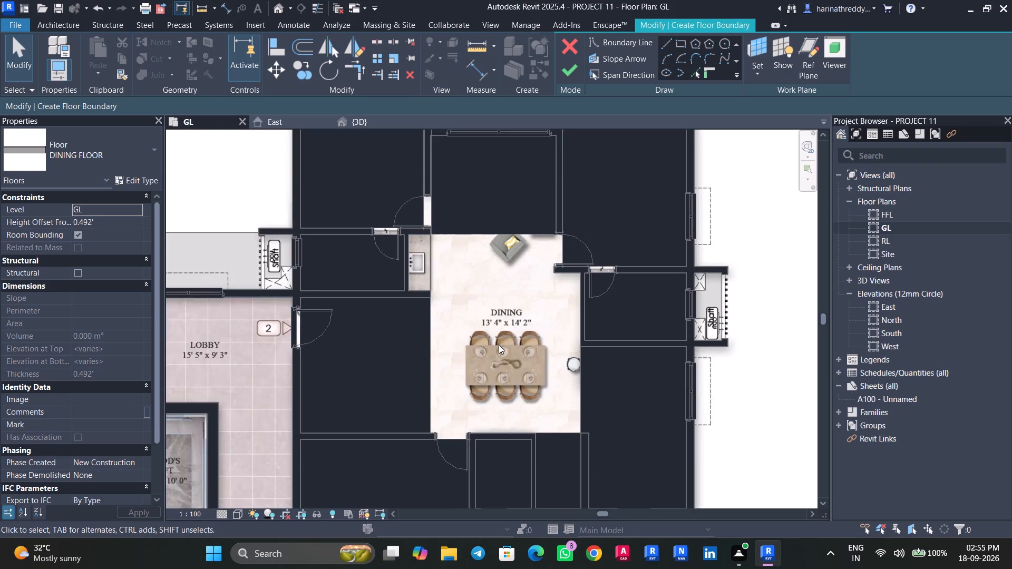
pyautogui.click(686, 35)
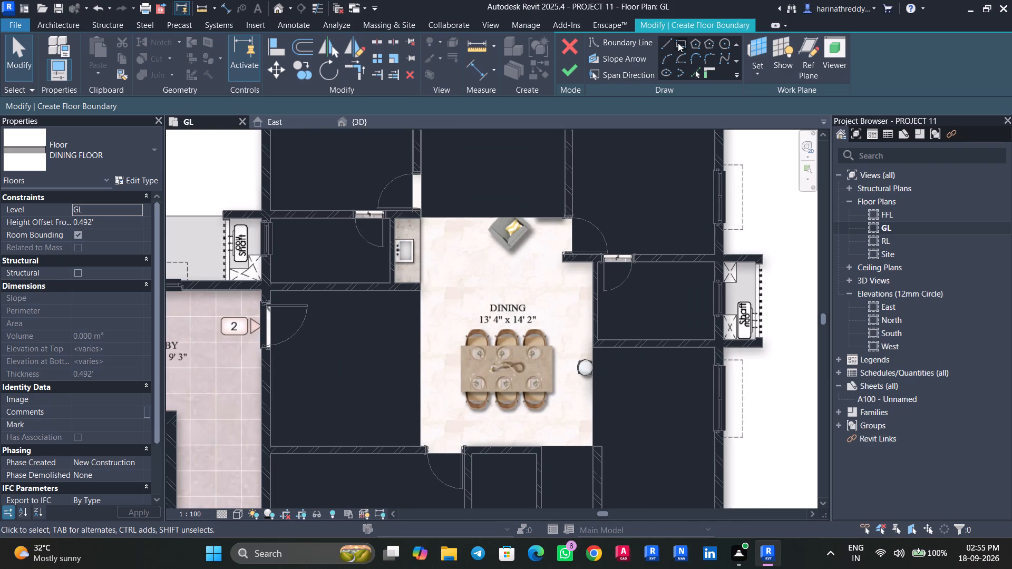
pyautogui.click(678, 43)
pyautogui.click(594, 447)
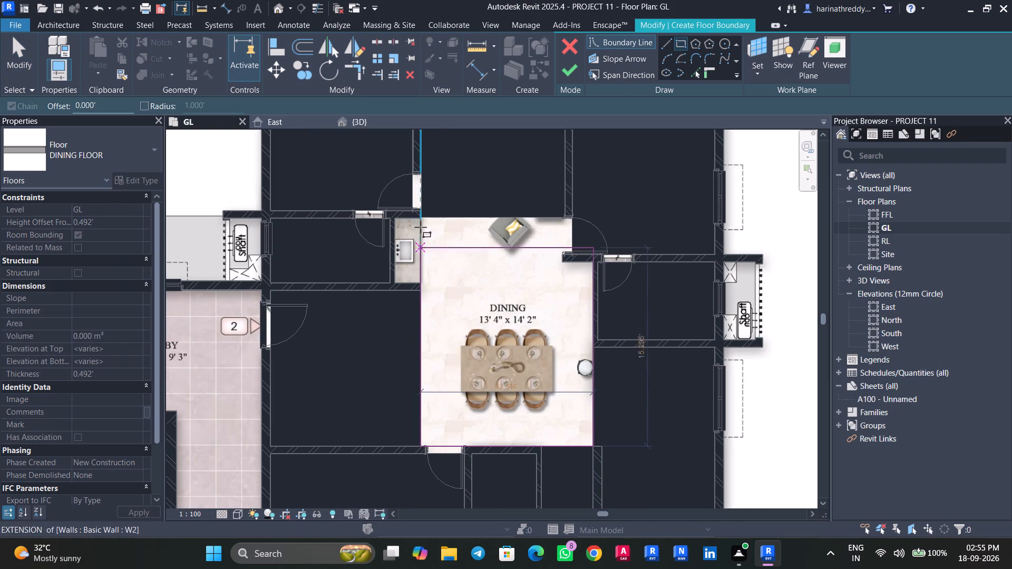
pyautogui.click(420, 220)
pyautogui.press('Escape')
# Draw a rectangular boundary around the washbasin alcove adjoining the 13'4" x 14'2" dining room.
pyautogui.scroll(8, 421, 232)
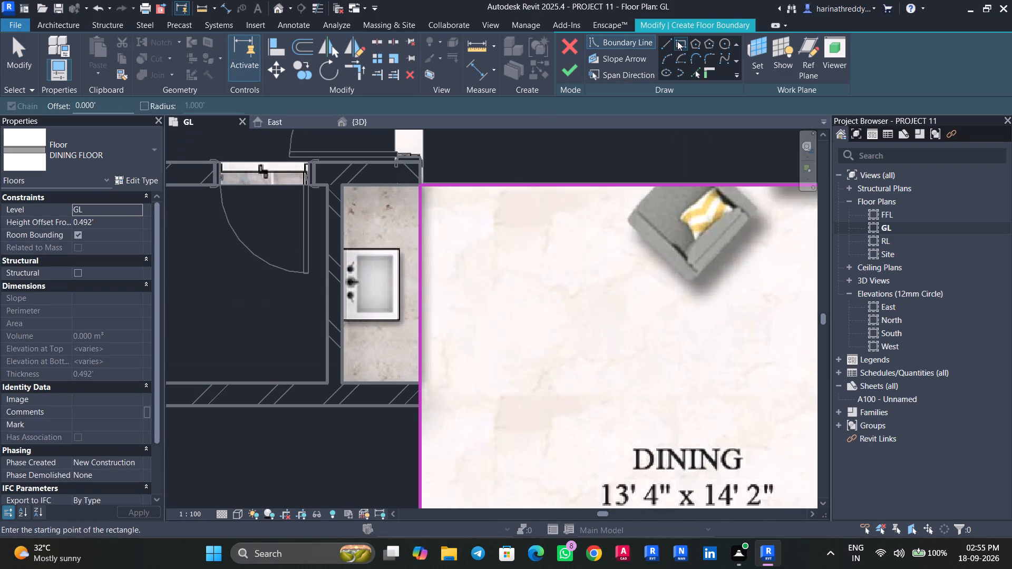
pyautogui.click(343, 184)
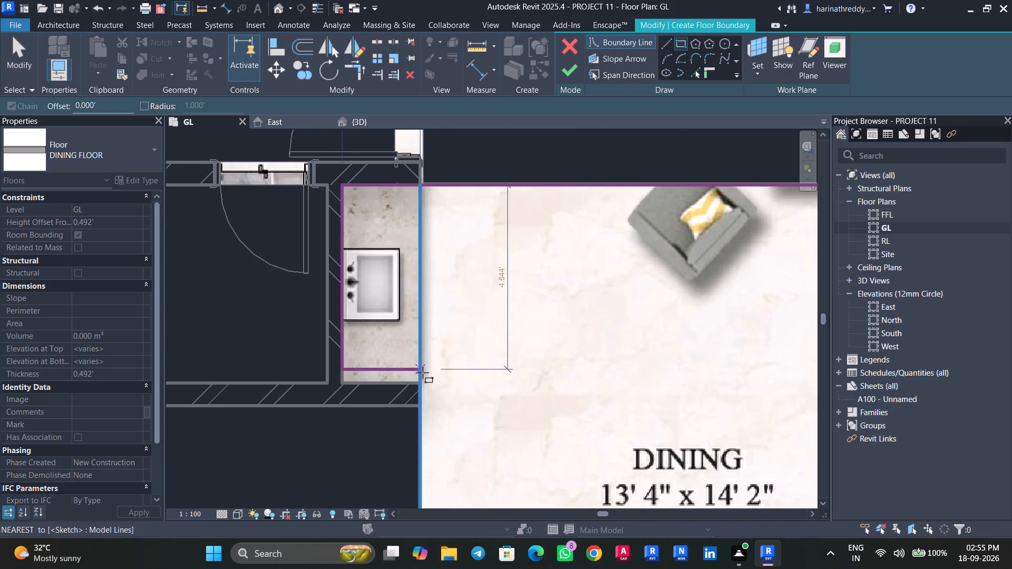
pyautogui.click(421, 384)
pyautogui.press('Escape')
pyautogui.press('Escape')
pyautogui.press('Escape')
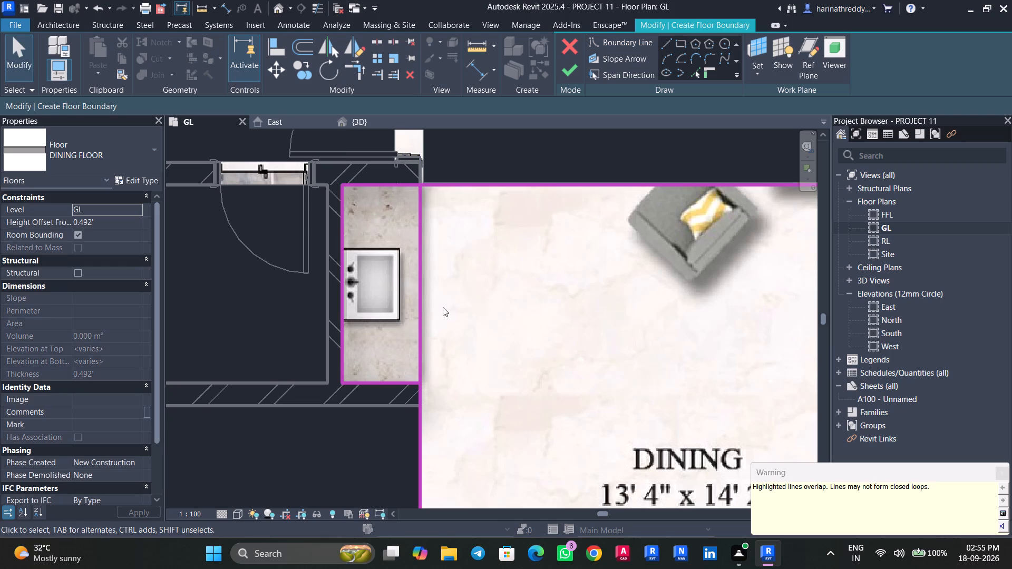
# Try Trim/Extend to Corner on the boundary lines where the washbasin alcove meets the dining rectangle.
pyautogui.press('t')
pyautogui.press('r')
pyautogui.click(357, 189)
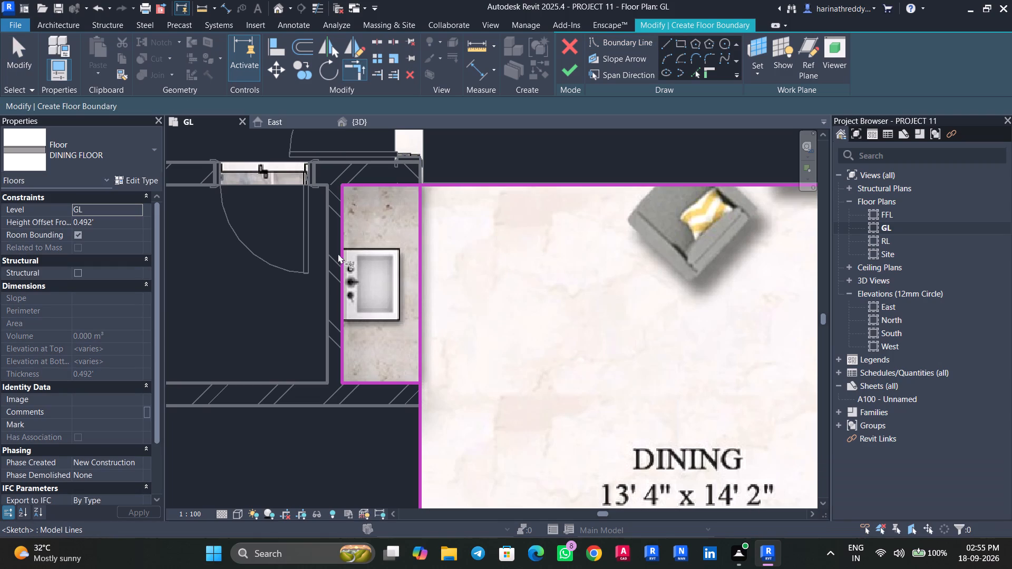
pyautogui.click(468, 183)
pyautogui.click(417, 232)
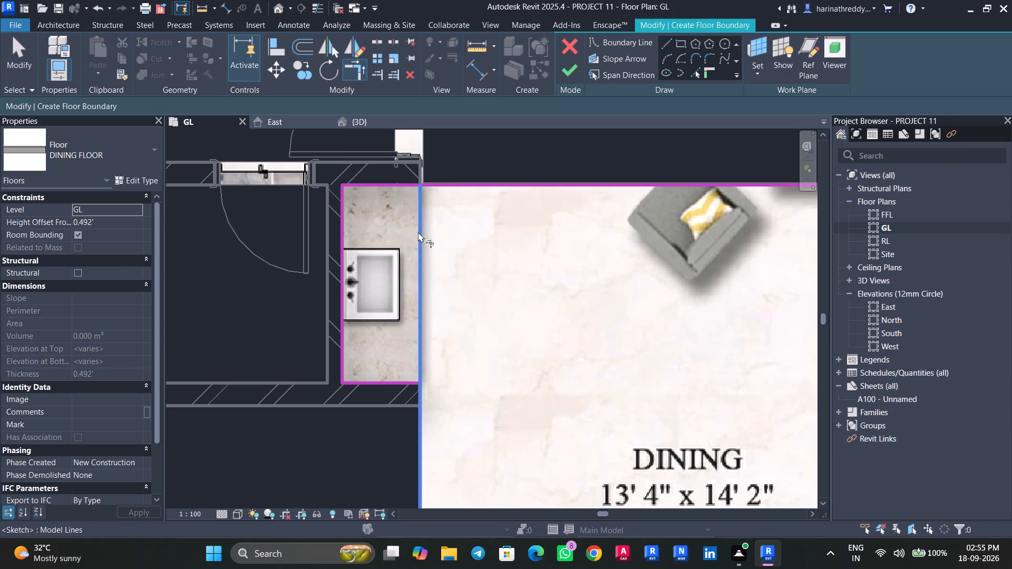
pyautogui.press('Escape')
# Open the alcove to the dining area by deleting the duplicate shared line and shortening the remaining one to the alcove's lower corner.
pyautogui.click(419, 232)
pyautogui.press('Delete')
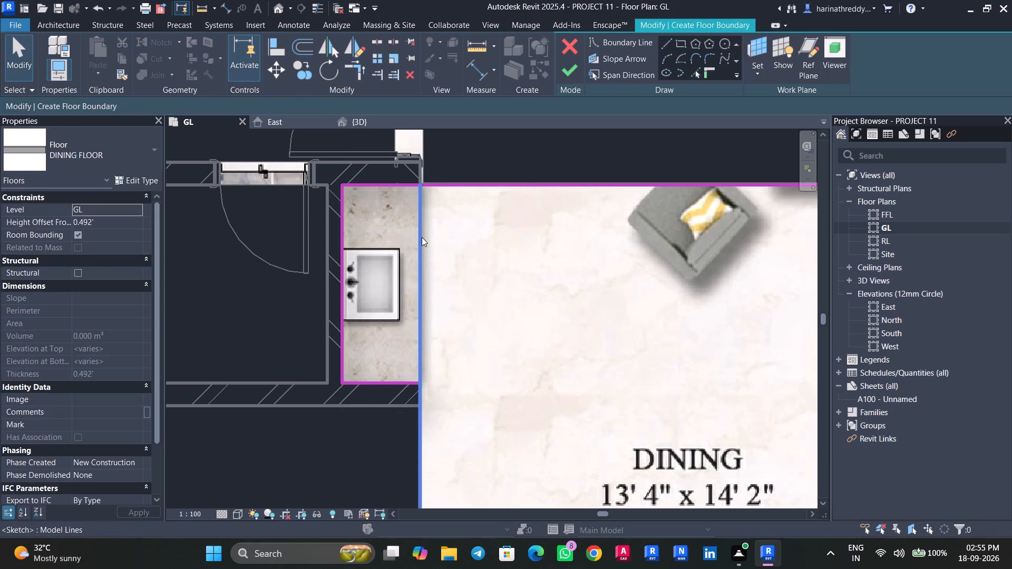
pyautogui.click(422, 237)
pyautogui.moveTo(419, 185); pyautogui.dragTo(419, 385)
pyautogui.scroll(-9, 463, 331)
pyautogui.press('Escape')
pyautogui.scroll(-3, 490, 344)
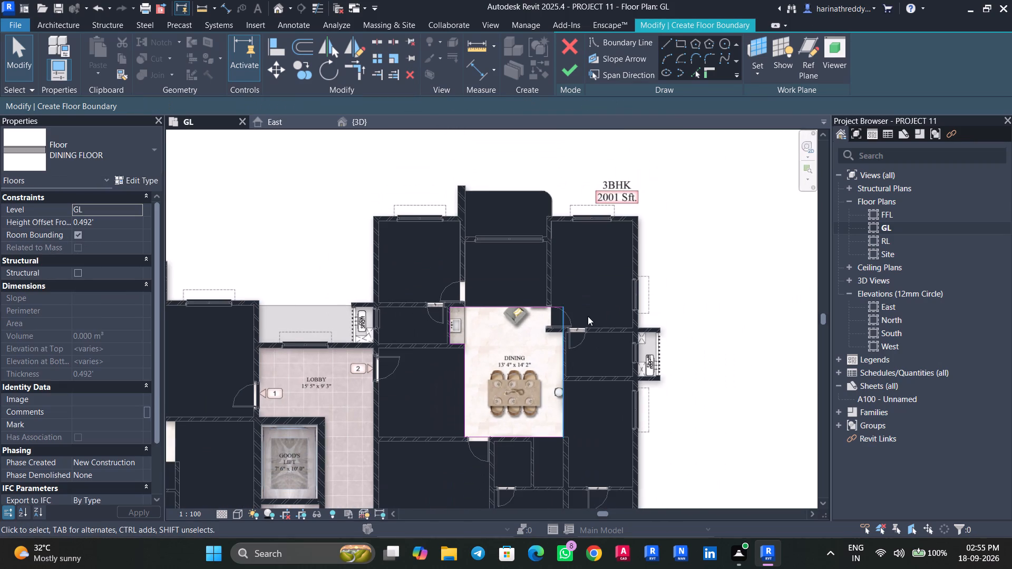
# Draw two boundary lines forming a notch beside the armchair-side door, down the door's wall line and along the short wall's lower face.
pyautogui.scroll(1, 588, 316)
pyautogui.scroll(-1, 588, 316)
pyautogui.scroll(6, 589, 316)
pyautogui.click(556, 318)
pyautogui.press('Escape')
pyautogui.press('Escape')
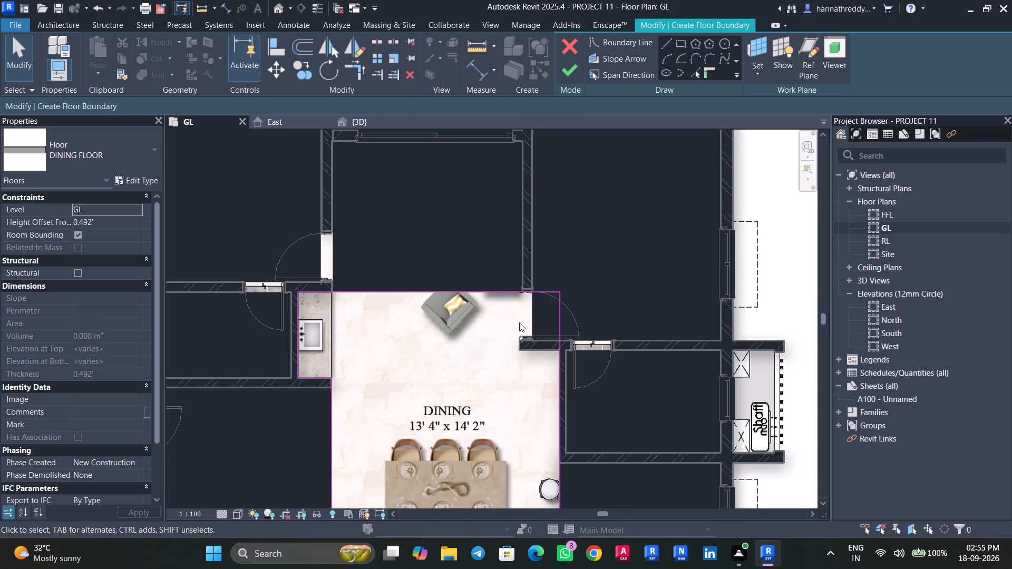
pyautogui.click(663, 43)
pyautogui.scroll(3, 530, 277)
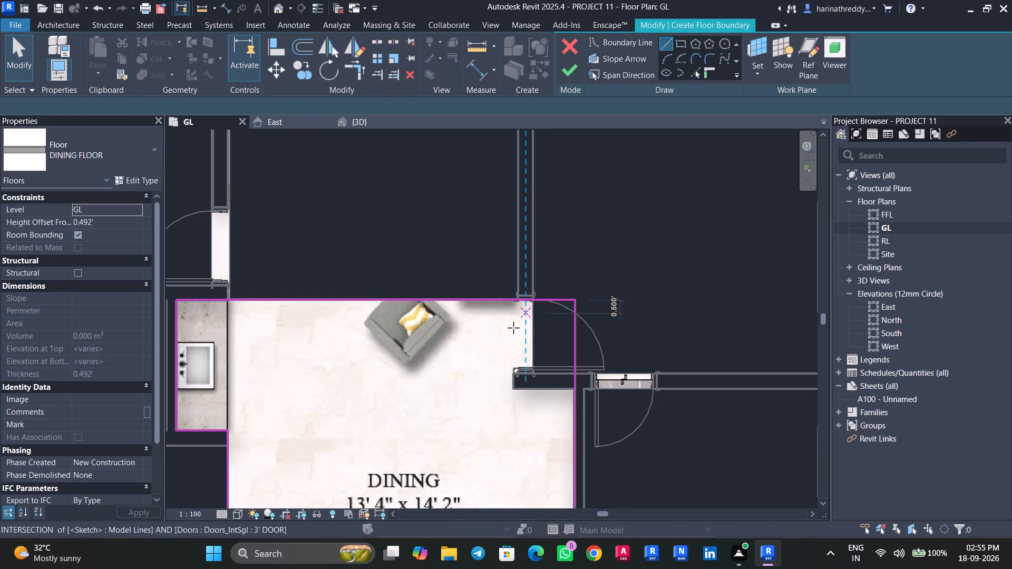
pyautogui.click(518, 301)
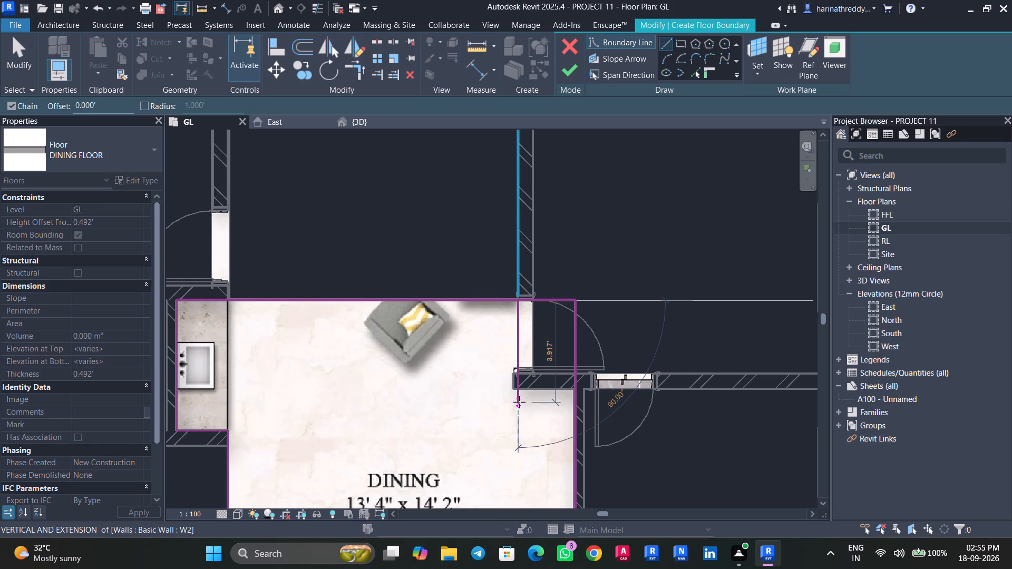
pyautogui.click(519, 391)
pyautogui.click(576, 392)
pyautogui.press('Escape')
pyautogui.press('Escape')
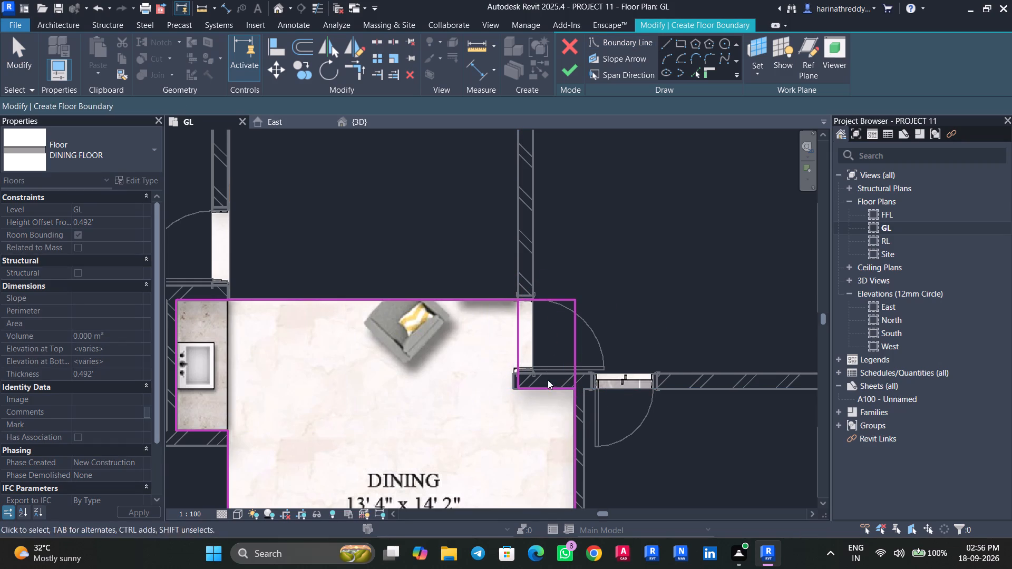
pyautogui.press('Escape')
pyautogui.press('Escape')
# Trim the room's upper boundary line and the short wall's line to corners with the notch's vertical line.
pyautogui.press('t')
pyautogui.press('r')
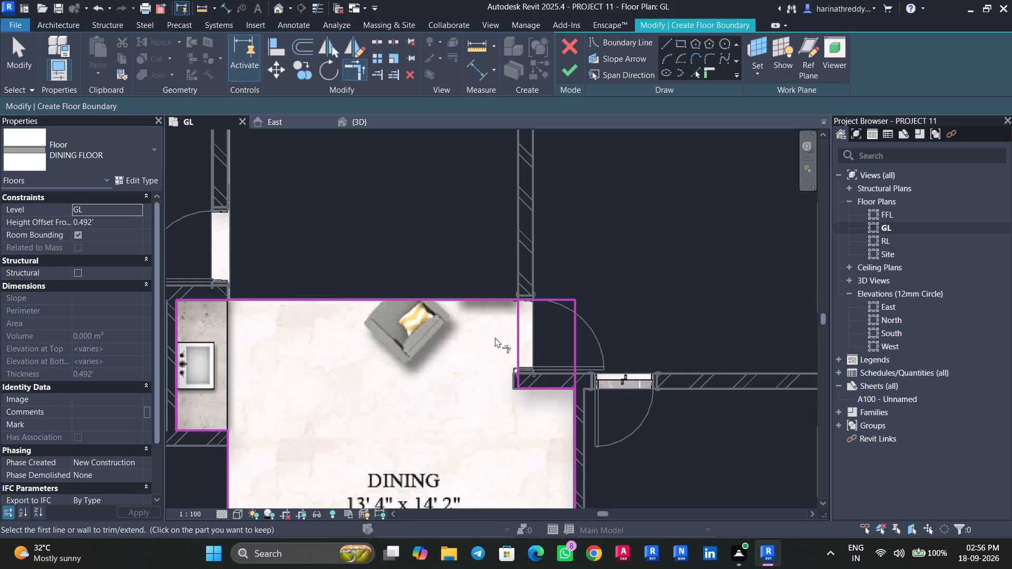
pyautogui.click(517, 333)
pyautogui.click(491, 301)
pyautogui.click(520, 358)
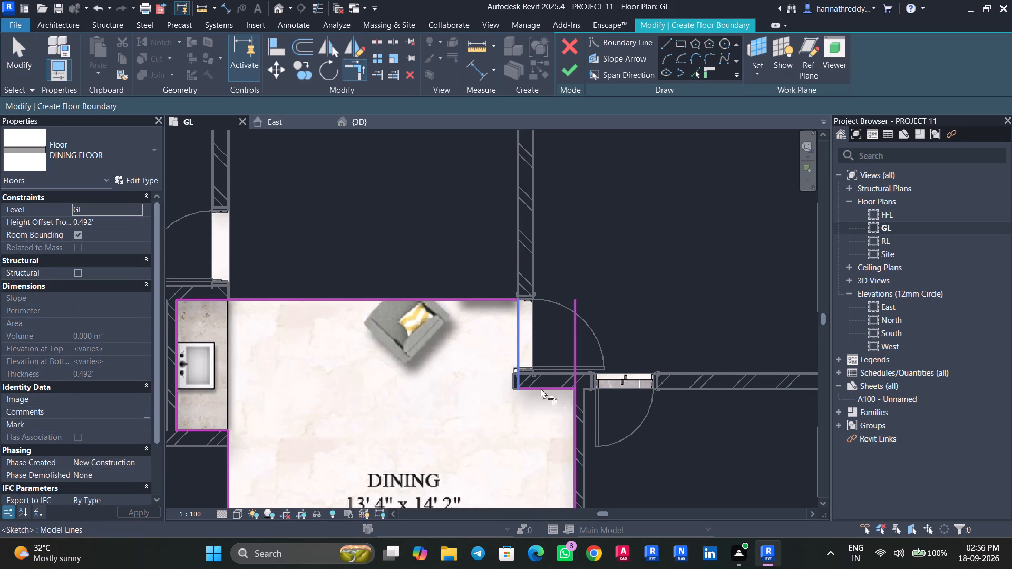
pyautogui.click(549, 387)
pyautogui.press('Escape')
pyautogui.press('Escape')
# Shorten the dining boundary's long side line so its upper end meets the notch's lower corner.
pyautogui.click(572, 354)
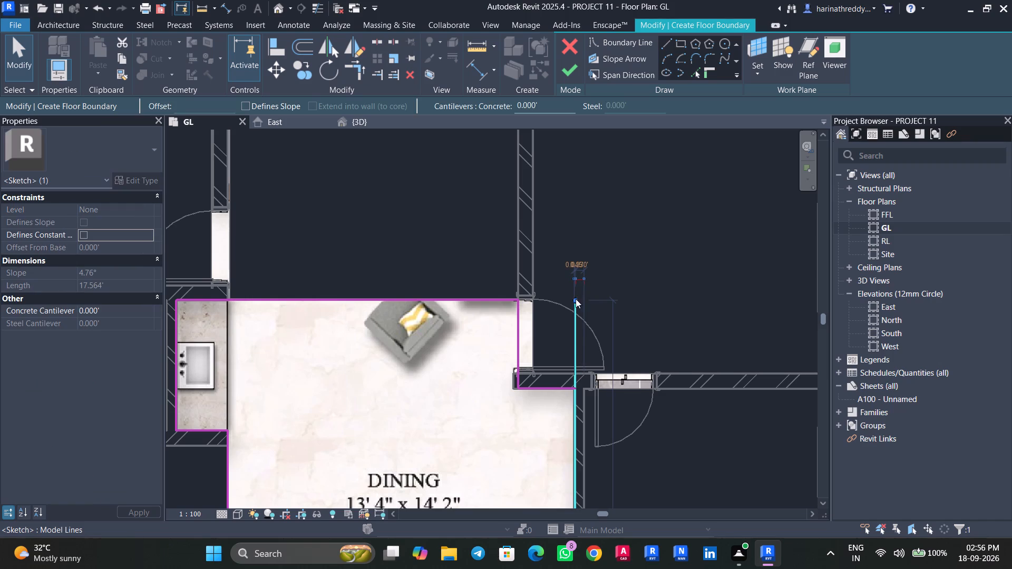
pyautogui.moveTo(574, 299); pyautogui.dragTo(576, 386)
pyautogui.press('Escape')
# Start the 1992 Sft. apartment's DINING FLOOR boundary up the kitchen wall, around the short wall stub and up about 4.97' to the living area's corner.
pyautogui.scroll(-11, 534, 415)
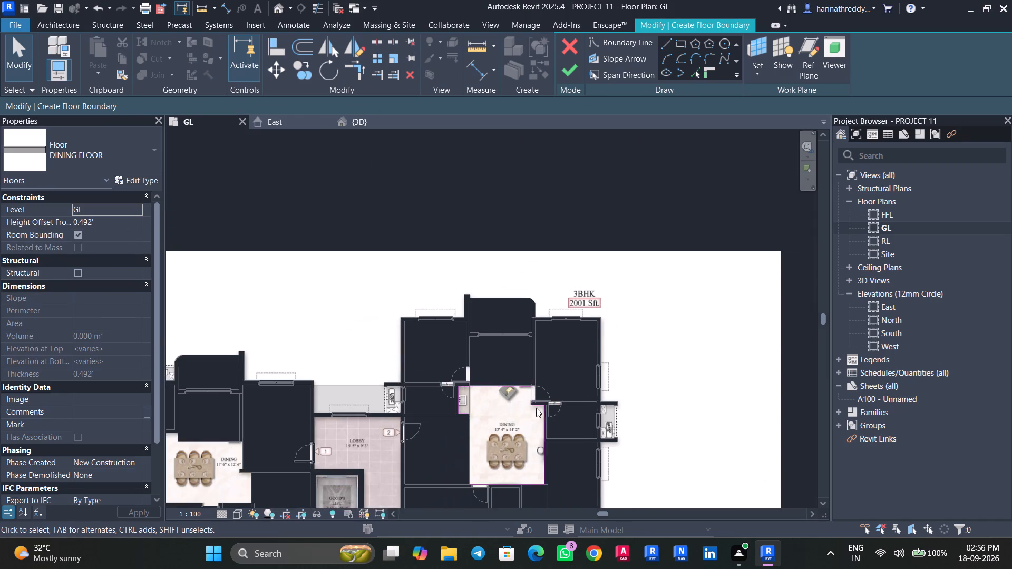
pyautogui.moveTo(529, 413); pyautogui.dragTo(596, 300, button='middle')
pyautogui.scroll(8, 248, 400)
pyautogui.moveTo(281, 361); pyautogui.dragTo(503, 300, button='middle')
pyautogui.scroll(-7, 503, 300)
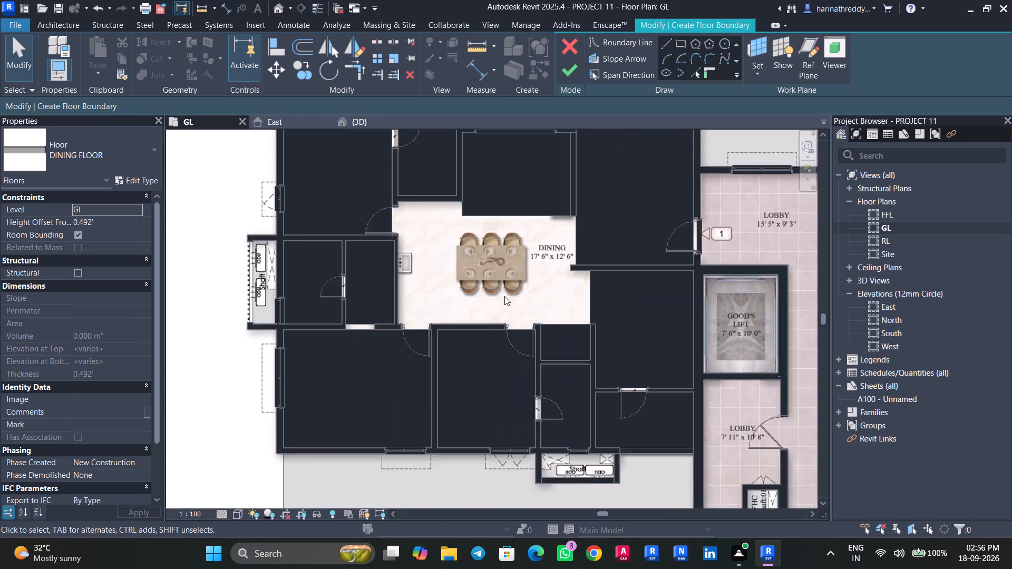
pyautogui.scroll(-5, 504, 296)
pyautogui.moveTo(504, 306); pyautogui.dragTo(541, 227, button='middle')
pyautogui.moveTo(541, 228); pyautogui.dragTo(498, 394, button='middle')
pyautogui.scroll(4, 498, 360)
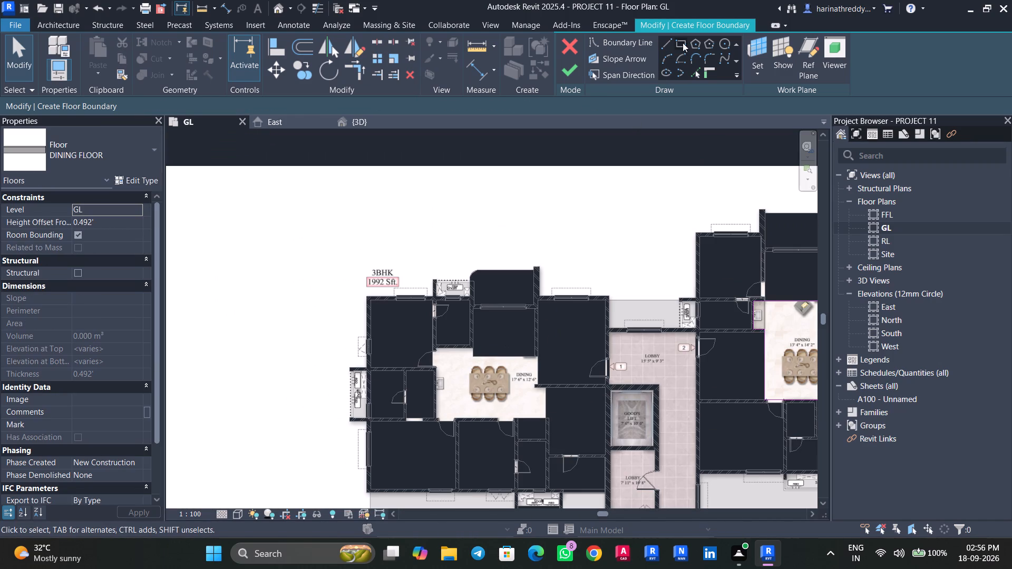
pyautogui.click(664, 45)
pyautogui.scroll(7, 477, 385)
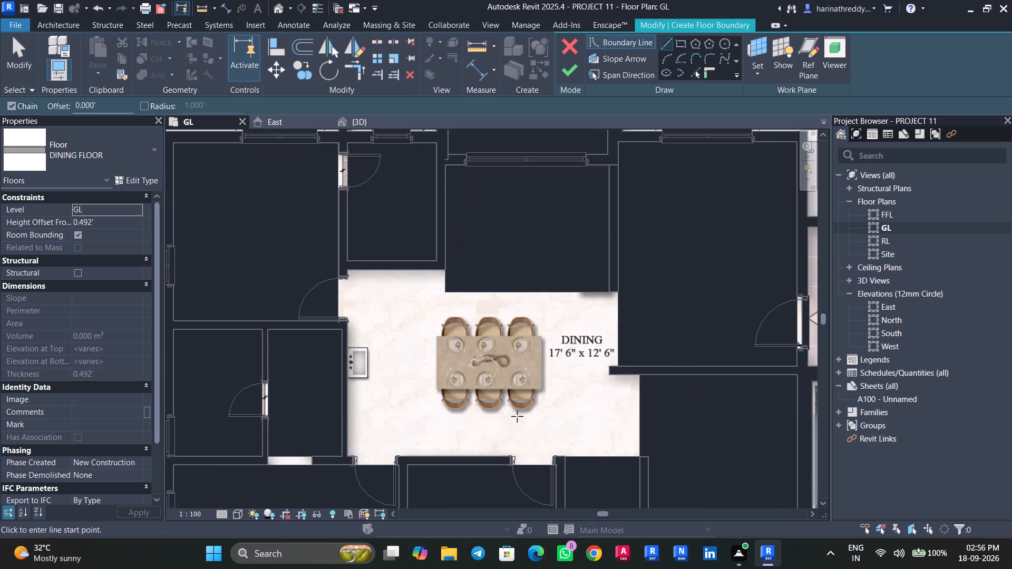
pyautogui.click(640, 453)
pyautogui.click(639, 378)
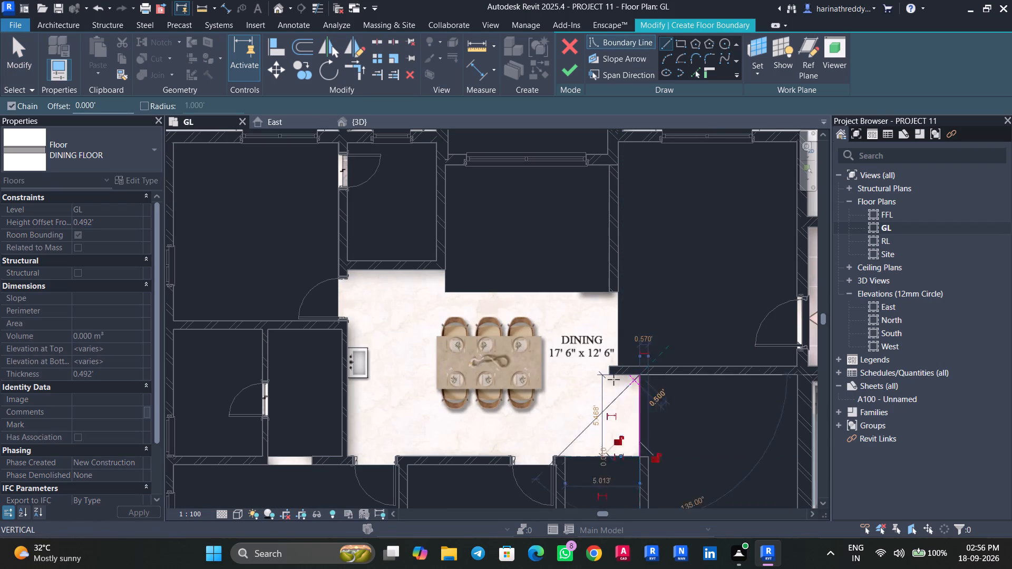
pyautogui.click(609, 373)
pyautogui.scroll(7, 610, 367)
pyautogui.click(610, 365)
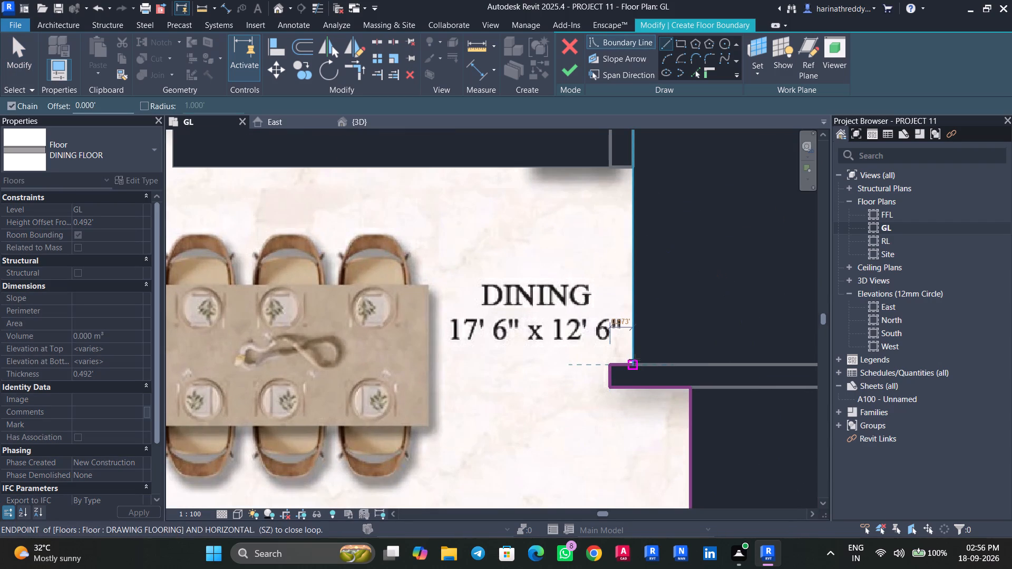
pyautogui.click(635, 361)
pyautogui.moveTo(625, 287); pyautogui.dragTo(632, 407, button='middle')
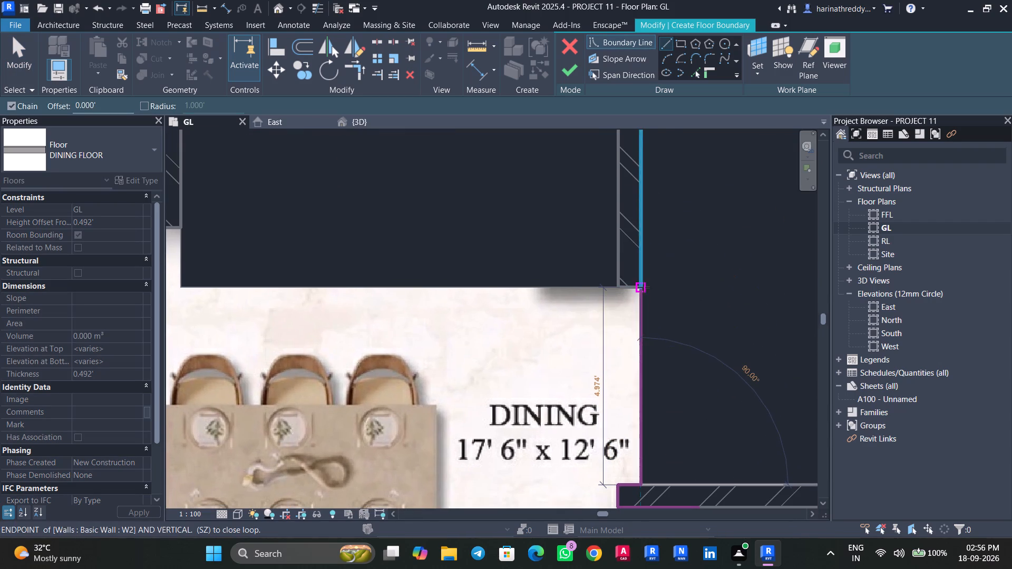
pyautogui.click(644, 287)
# Continue the boundary along the living area's lower edge, up to the wall corner, and along the wall's lower face to the washbasin side.
pyautogui.moveTo(486, 297); pyautogui.dragTo(727, 281, button='middle')
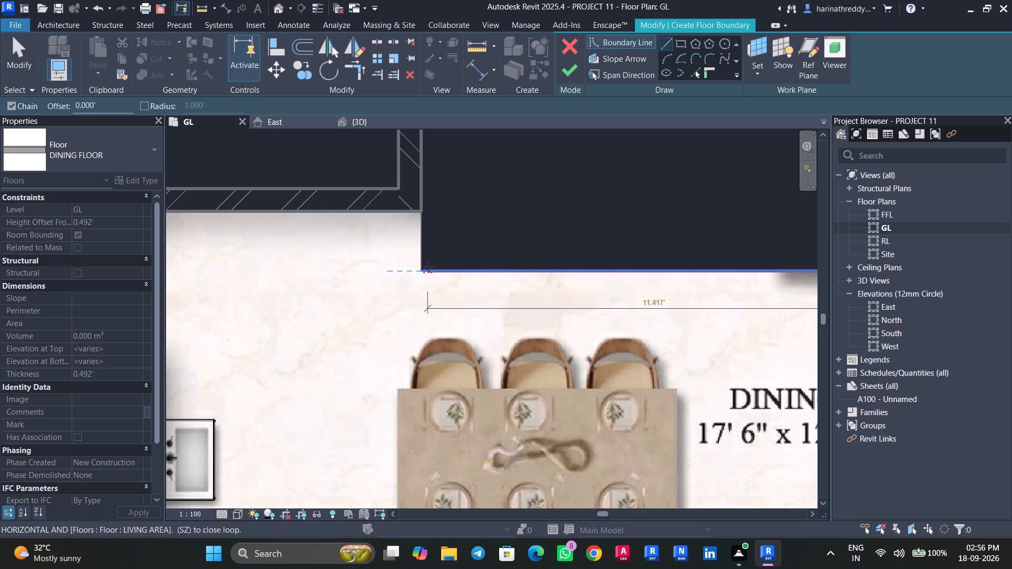
pyautogui.click(422, 270)
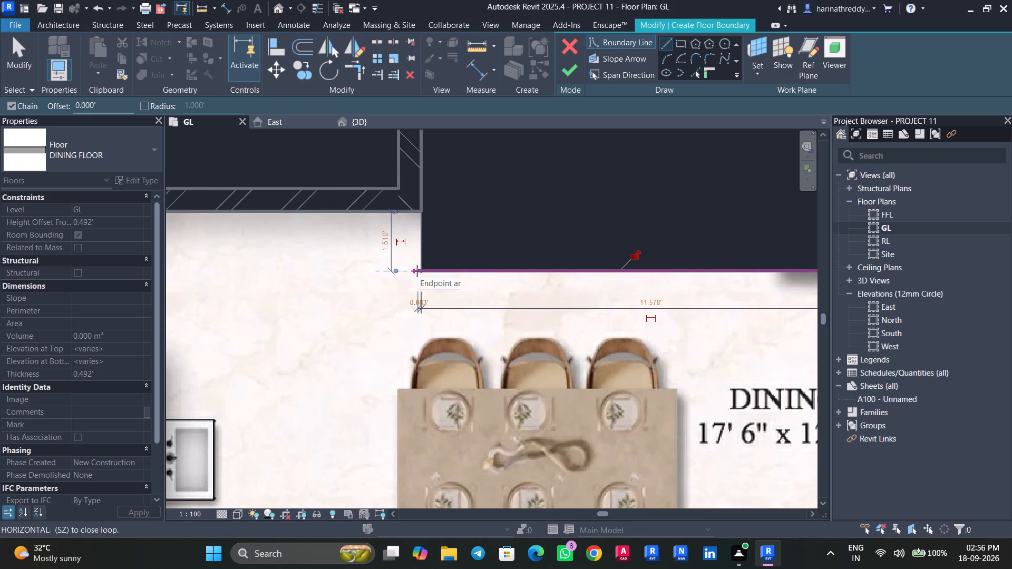
pyautogui.click(420, 208)
pyautogui.moveTo(365, 257); pyautogui.dragTo(608, 257, button='middle')
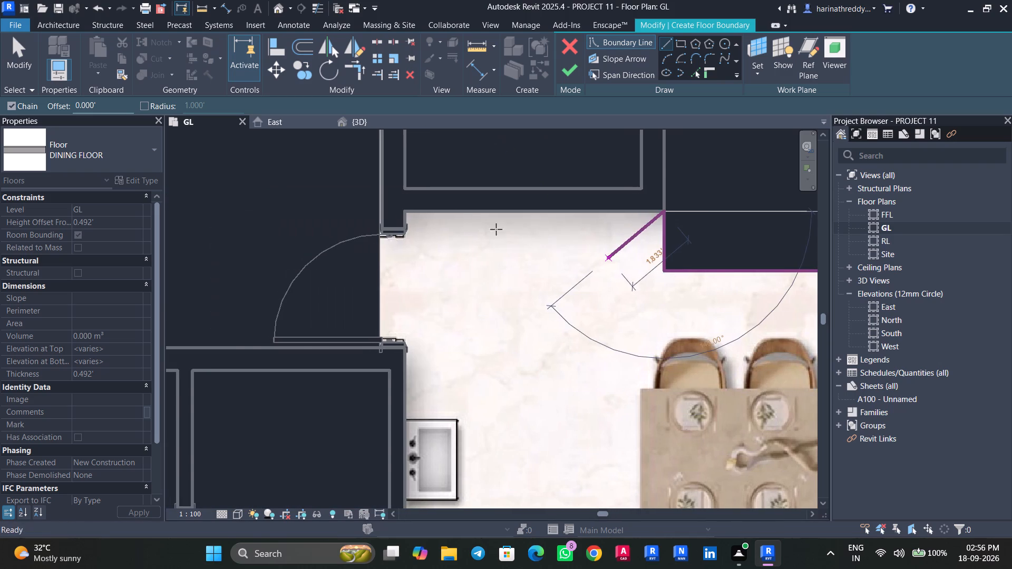
pyautogui.click(407, 214)
# Close the dining boundary down the washbasin wall and along the bottom wall's face back to the starting corner beside the pooja room.
pyautogui.moveTo(405, 381); pyautogui.dragTo(377, 239, button='middle')
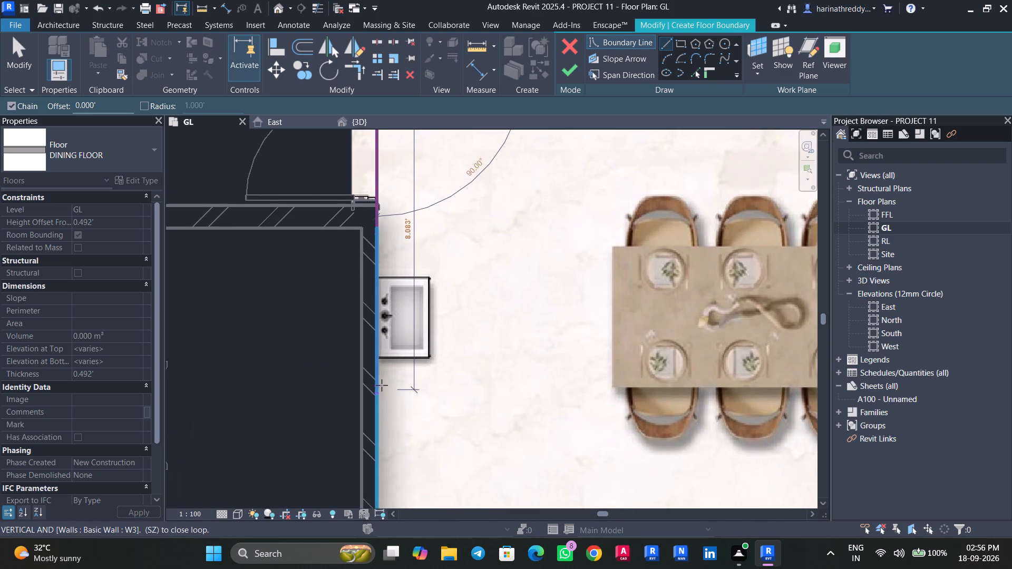
pyautogui.moveTo(381, 390); pyautogui.dragTo(371, 168, button='middle')
pyautogui.click(368, 345)
pyautogui.moveTo(662, 328); pyautogui.dragTo(662, 327, button='middle')
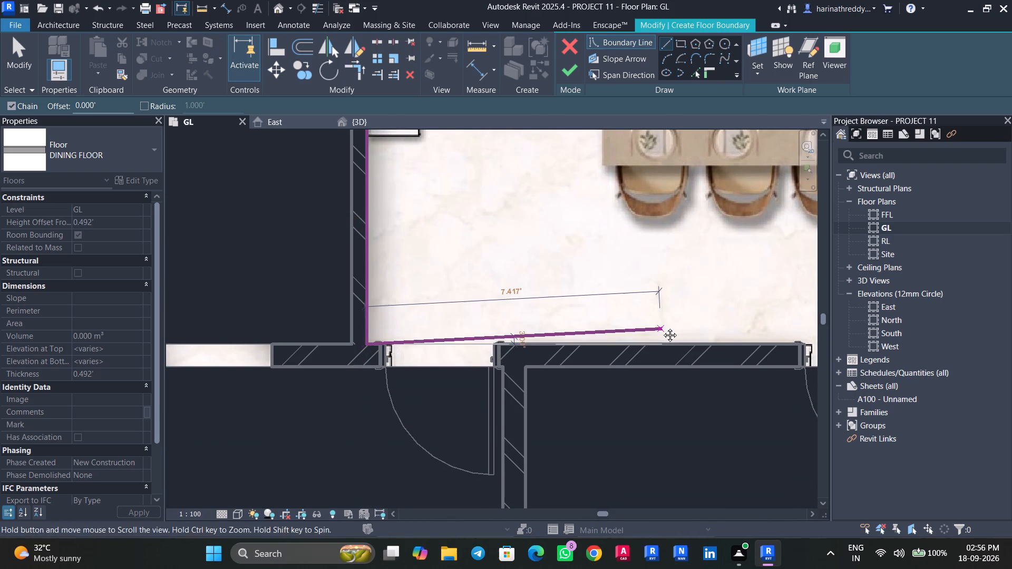
pyautogui.moveTo(662, 327); pyautogui.dragTo(641, 327, button='middle')
pyautogui.moveTo(407, 327); pyautogui.dragTo(400, 327, button='middle')
pyautogui.moveTo(646, 329); pyautogui.dragTo(374, 328, button='middle')
pyautogui.moveTo(655, 330); pyautogui.dragTo(312, 330, button='middle')
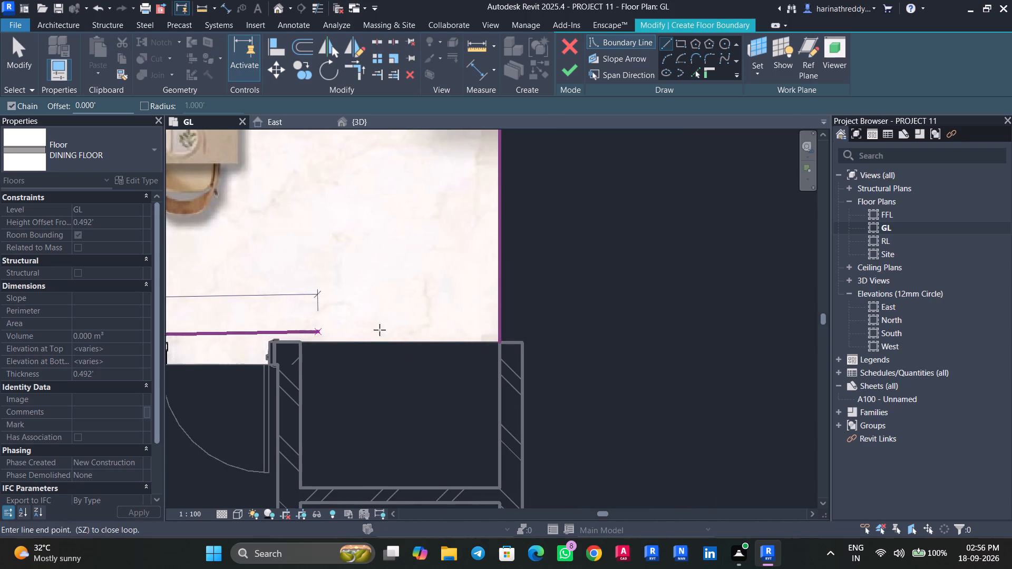
pyautogui.click(501, 339)
pyautogui.scroll(-11, 465, 379)
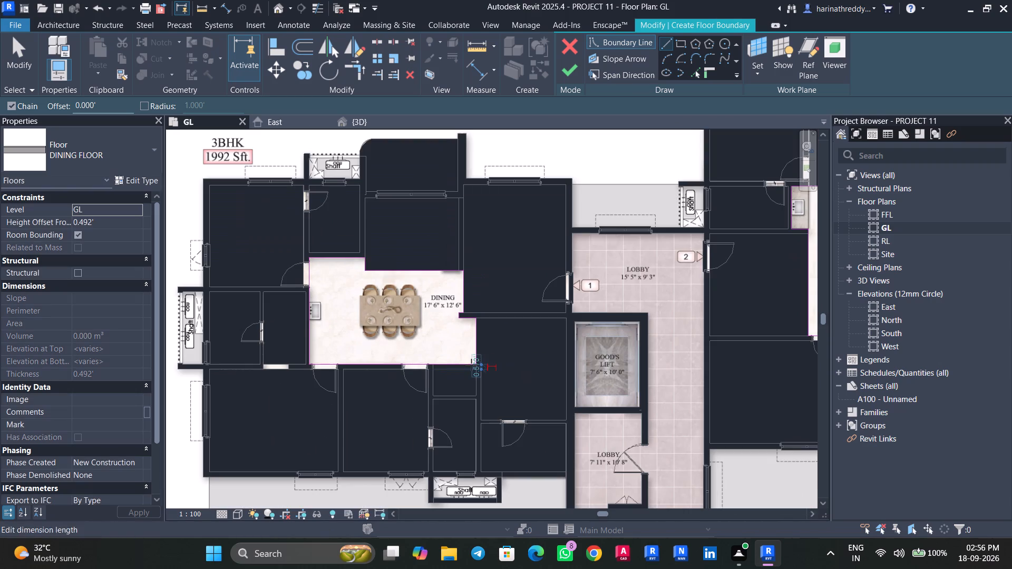
pyautogui.press('Escape')
pyautogui.press('Escape')
# Finish the DINING FLOOR sketch to create the floor, and clear the selection.
pyautogui.click(568, 73)
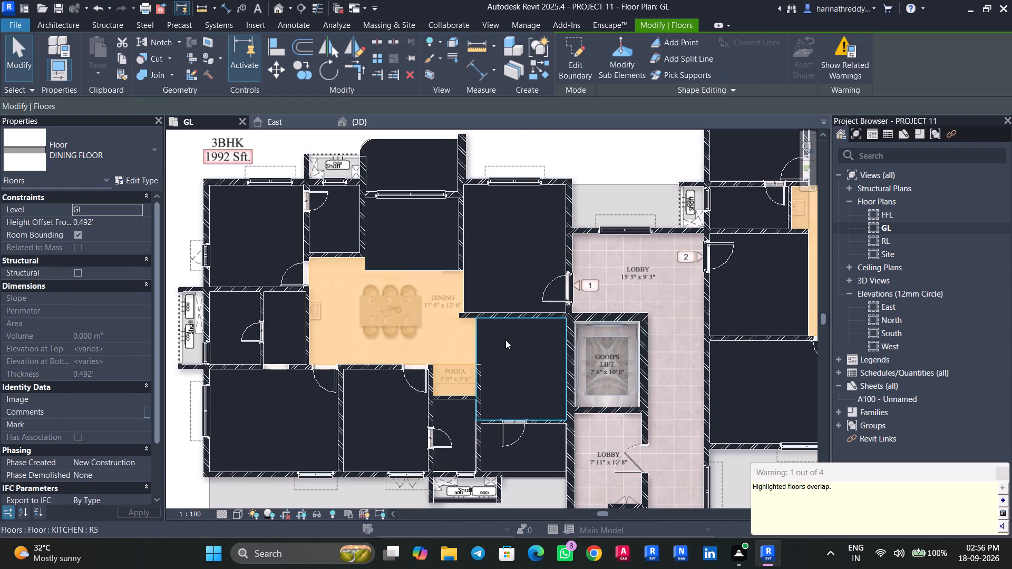
pyautogui.scroll(-7, 505, 341)
pyautogui.moveTo(504, 337); pyautogui.dragTo(473, 276, button='middle')
pyautogui.press('Escape')
pyautogui.press('Escape')
# Switch to the 3D view of the building and save the project.
pyautogui.moveTo(267, 272); pyautogui.dragTo(268, 194, button='middle')
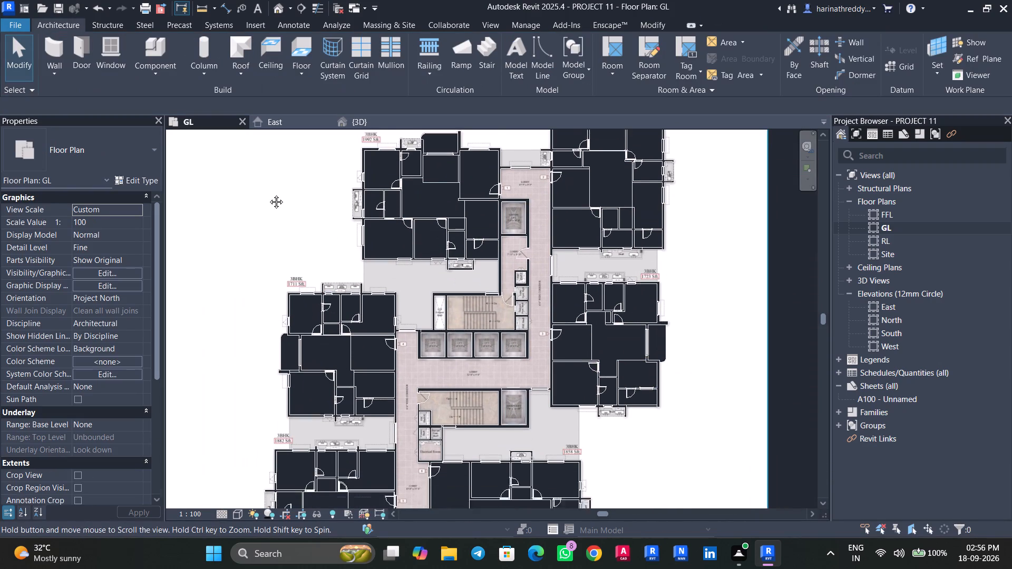
pyautogui.moveTo(268, 194); pyautogui.dragTo(268, 187, button='middle')
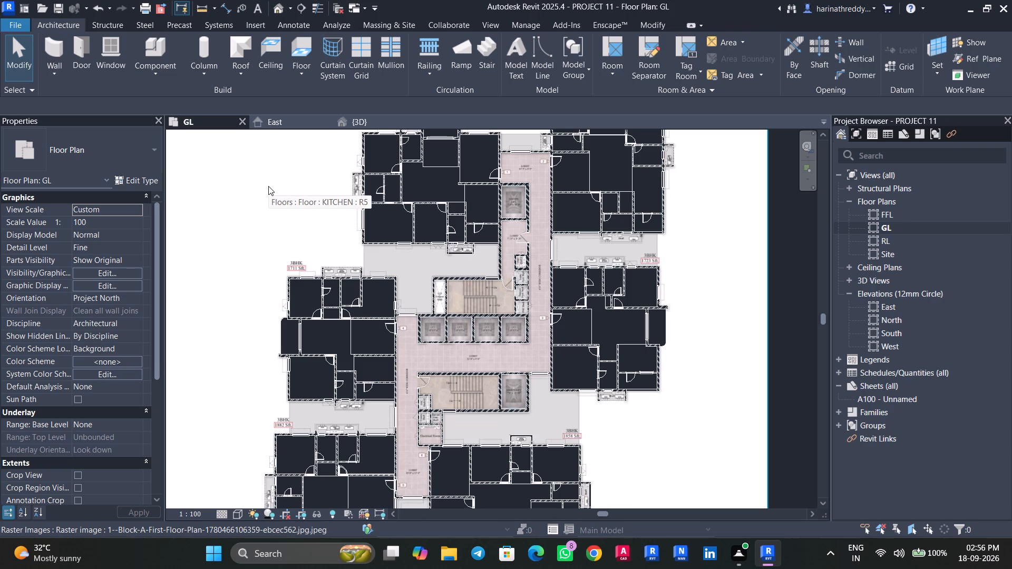
pyautogui.scroll(4, 256, 382)
pyautogui.moveTo(260, 374); pyautogui.dragTo(231, 276, button='middle')
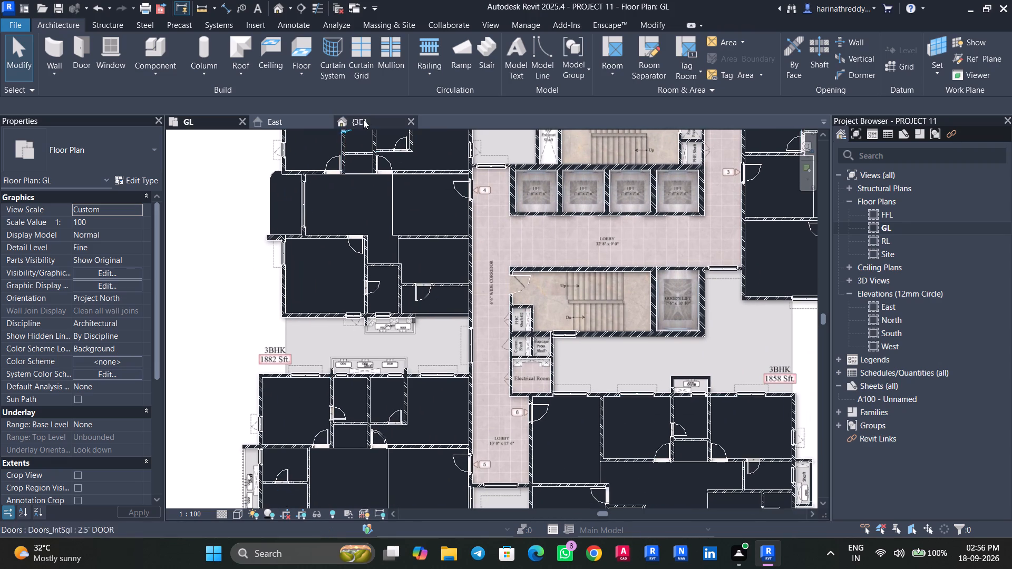
pyautogui.click(363, 120)
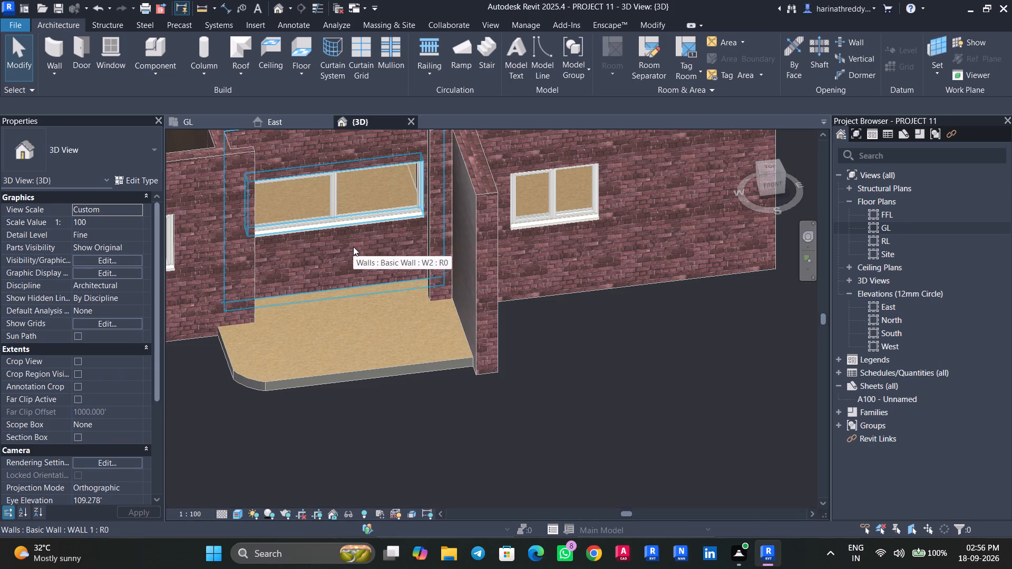
pyautogui.scroll(-6, 506, 428)
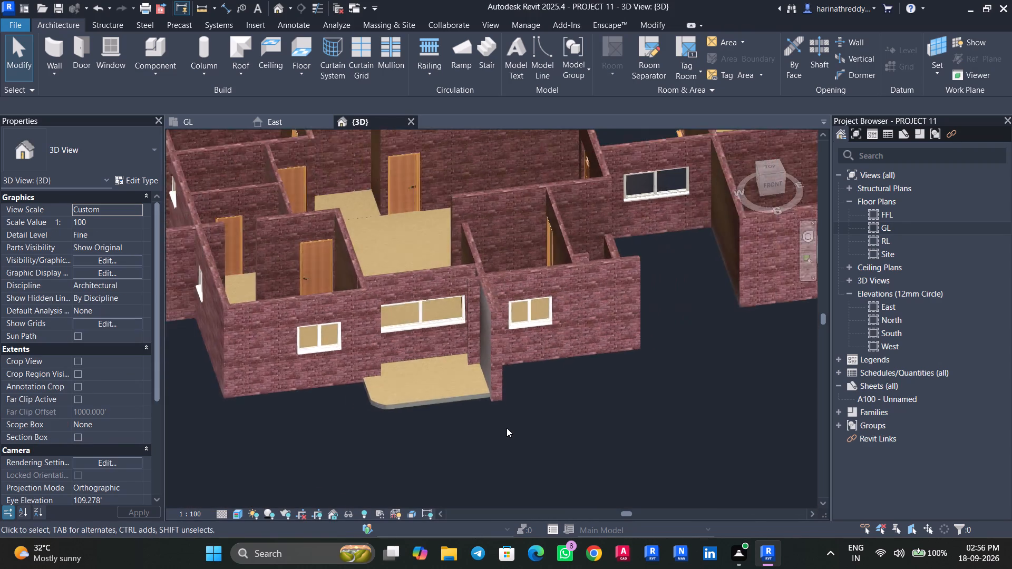
pyautogui.scroll(-2, 507, 428)
pyautogui.hotkey('ctrl', 's')
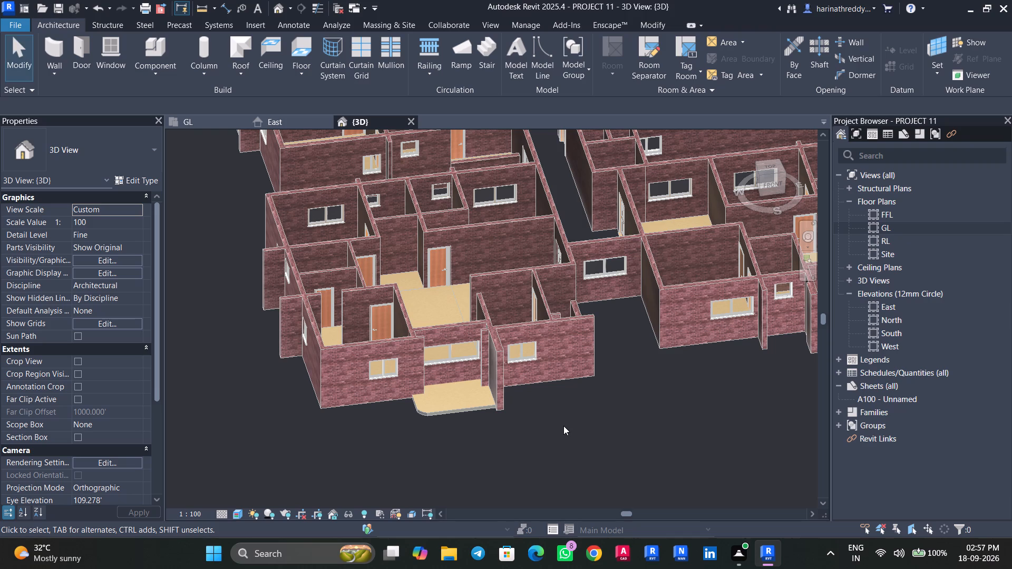
# Examine the apartments' floors and rooms in 3D, both close up and across the whole block from several angles.
pyautogui.scroll(-8, 580, 414)
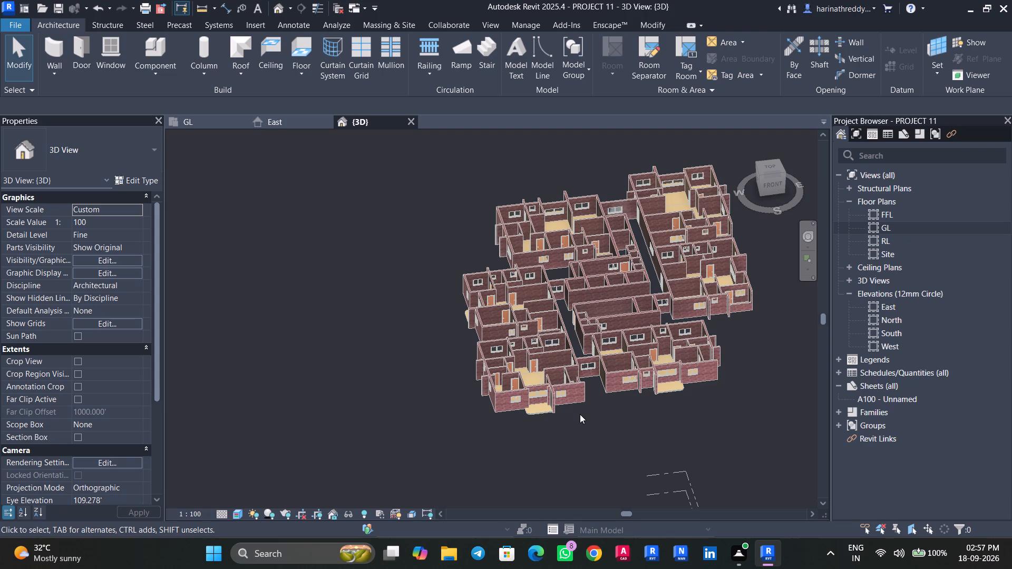
pyautogui.scroll(1, 570, 411)
pyautogui.scroll(-1, 570, 411)
pyautogui.scroll(2, 570, 411)
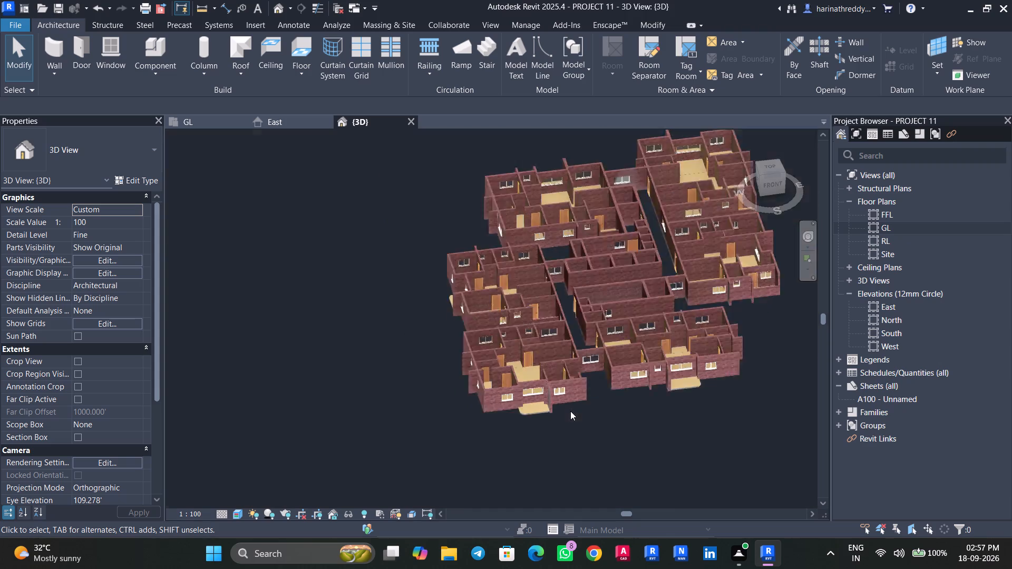
pyautogui.scroll(6, 570, 411)
pyautogui.scroll(4, 508, 417)
pyautogui.keyDown('shift'); pyautogui.middleClick(655, 424); pyautogui.keyUp('shift')
pyautogui.keyDown('shift'); pyautogui.middleClick(649, 435); pyautogui.keyUp('shift')
pyautogui.keyDown('shift'); pyautogui.middleClick(644, 442); pyautogui.keyUp('shift')
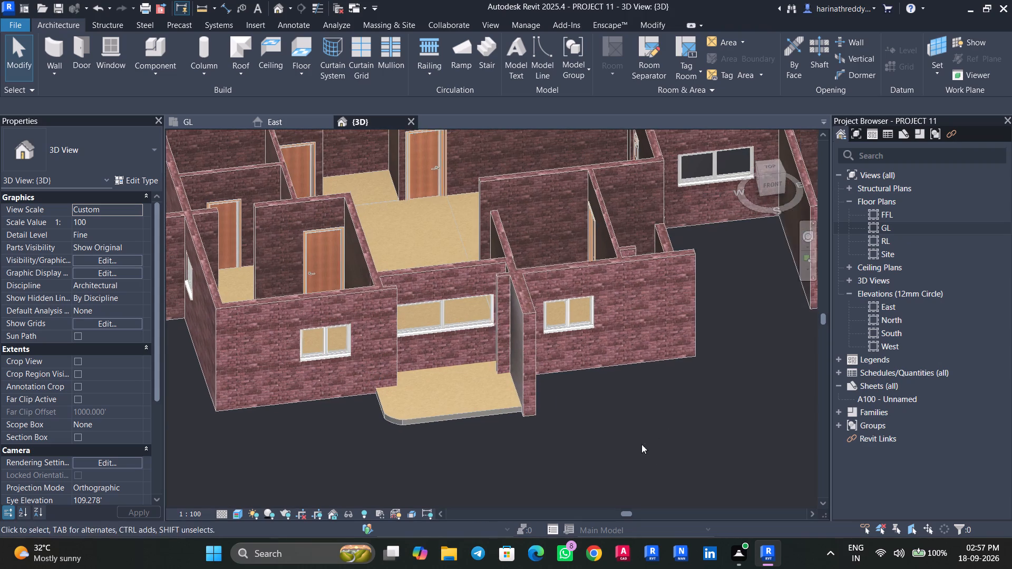
pyautogui.keyDown('shift'); pyautogui.middleClick(635, 454); pyautogui.keyUp('shift')
pyautogui.keyDown('shift'); pyautogui.moveTo(625, 479); pyautogui.dragTo(619, 487, button='middle'); pyautogui.keyUp('shift')
pyautogui.scroll(-10, 620, 473)
pyautogui.keyDown('shift'); pyautogui.moveTo(627, 463); pyautogui.dragTo(738, 464, button='middle'); pyautogui.keyUp('shift')
pyautogui.moveTo(656, 415); pyautogui.dragTo(330, 409, button='middle')
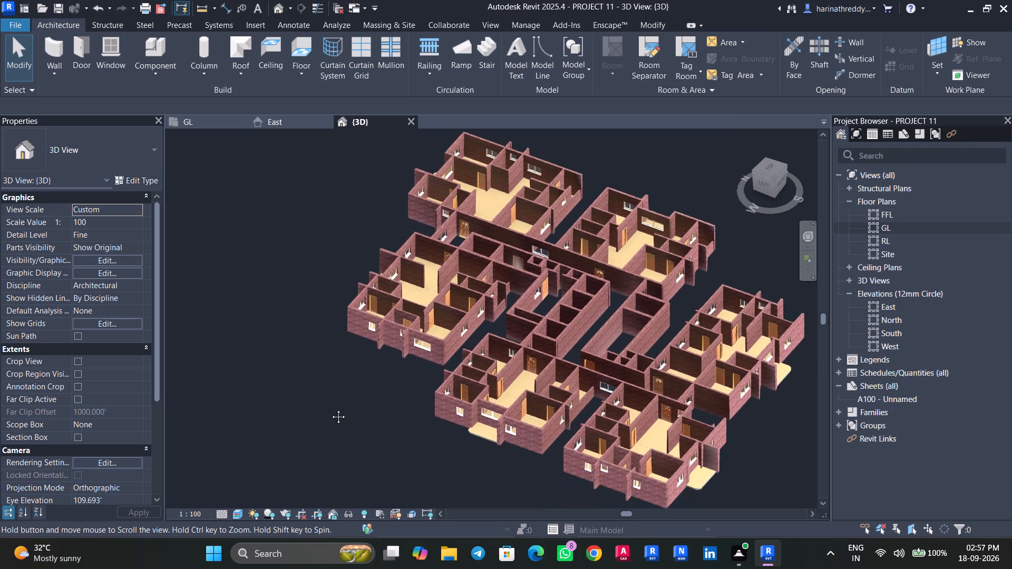
pyautogui.moveTo(330, 409); pyautogui.dragTo(327, 409, button='middle')
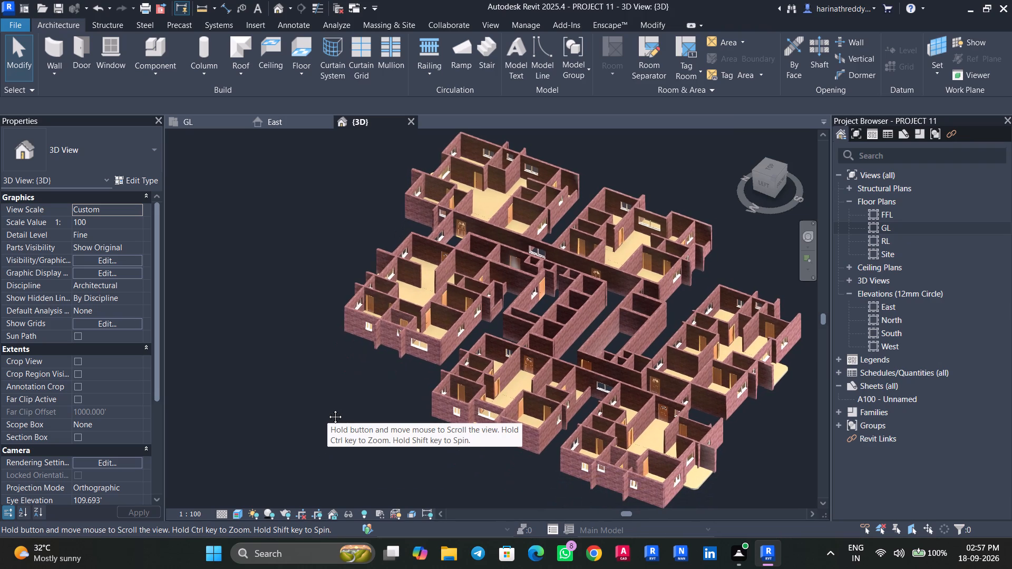
pyautogui.moveTo(327, 409); pyautogui.dragTo(331, 415, button='middle')
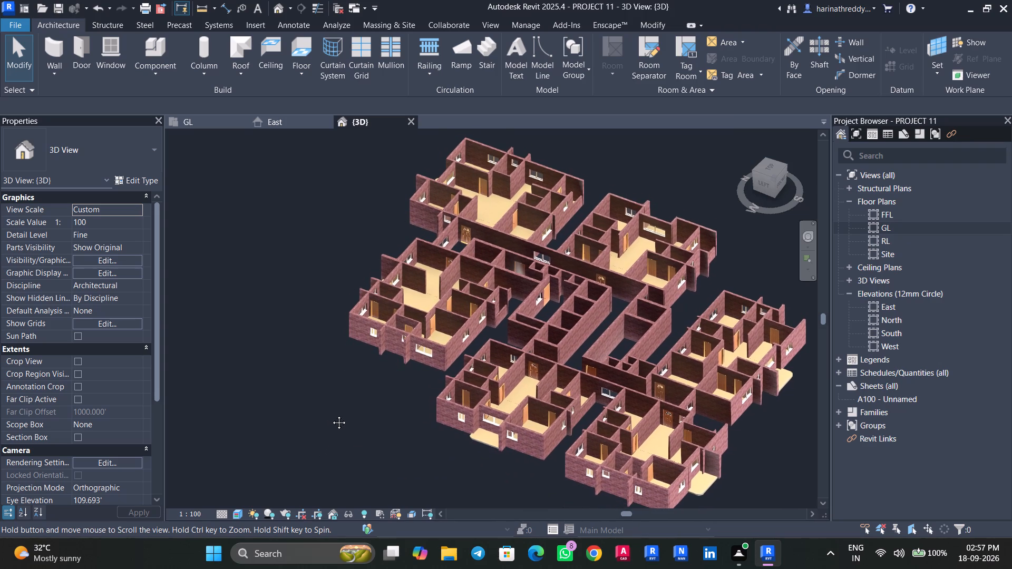
pyautogui.moveTo(331, 415); pyautogui.dragTo(281, 397, button='middle')
pyautogui.scroll(8, 441, 425)
pyautogui.moveTo(356, 440); pyautogui.dragTo(276, 440, button='middle')
pyautogui.scroll(1, 285, 445)
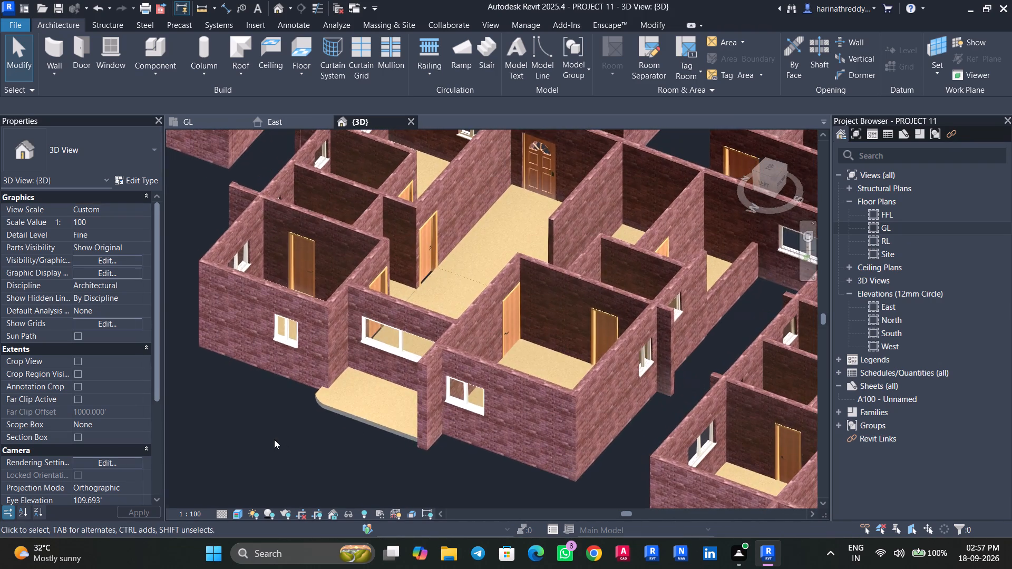
pyautogui.scroll(-5, 266, 438)
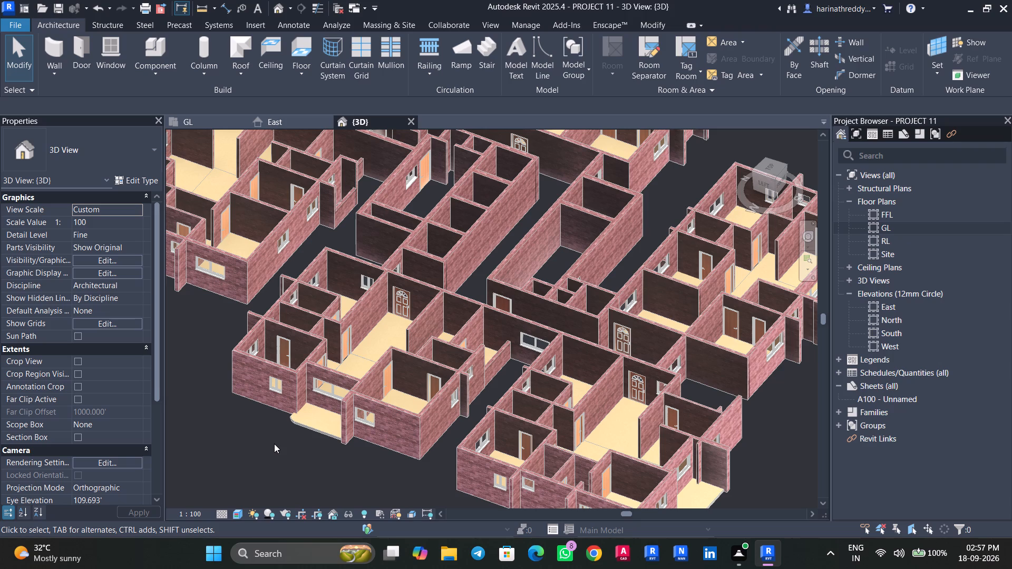
pyautogui.scroll(5, 298, 404)
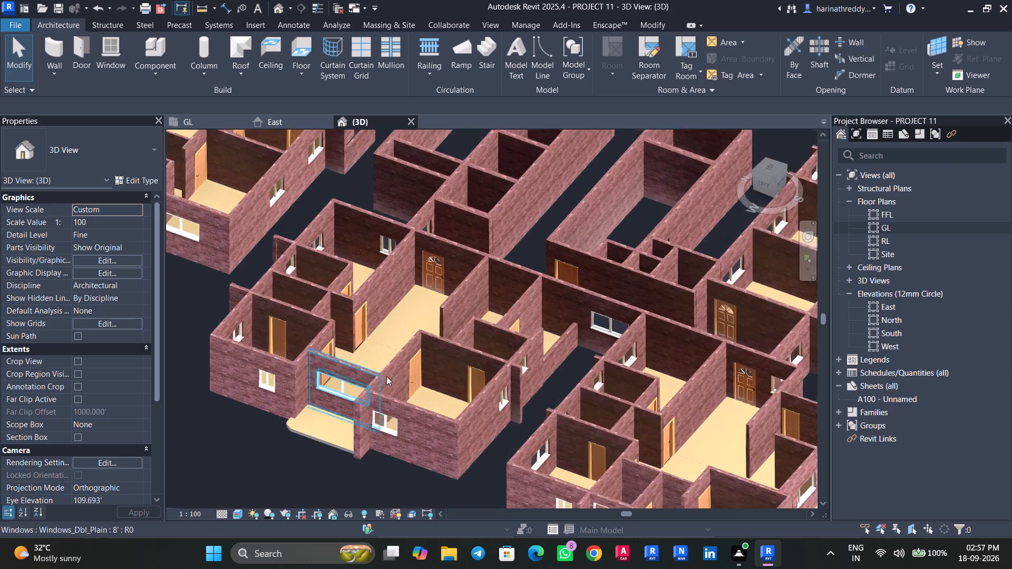
pyautogui.scroll(2, 386, 376)
pyautogui.scroll(-2, 403, 290)
pyautogui.scroll(2, 403, 290)
pyautogui.scroll(-4, 399, 308)
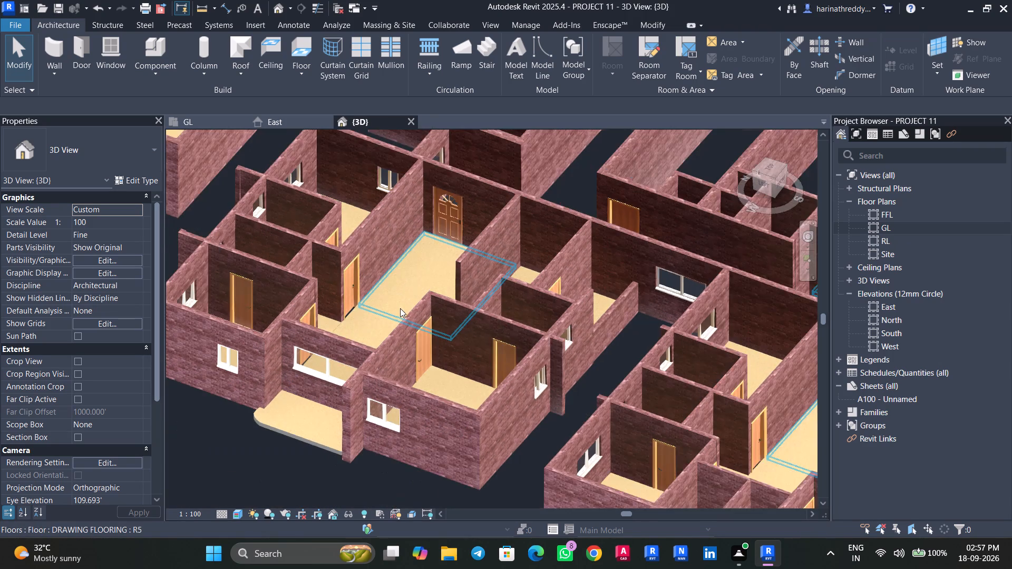
pyautogui.keyDown('shift'); pyautogui.moveTo(400, 310); pyautogui.dragTo(412, 401, button='middle'); pyautogui.keyUp('shift')
pyautogui.scroll(-9, 392, 360)
pyautogui.keyDown('shift'); pyautogui.moveTo(392, 357); pyautogui.dragTo(432, 300, button='middle'); pyautogui.keyUp('shift')
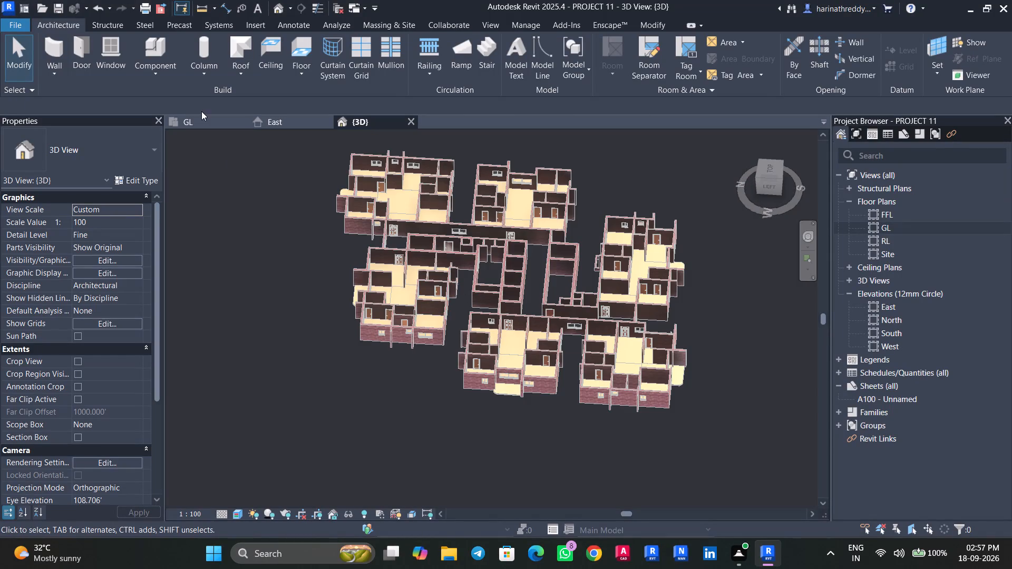
# Return to the GL floor plan and examine the common corridor, lobby and staircase area near the Electrical Room.
pyautogui.click(201, 111)
pyautogui.click(201, 116)
pyautogui.scroll(-3, 473, 332)
pyautogui.scroll(7, 378, 335)
pyautogui.scroll(-1, 384, 333)
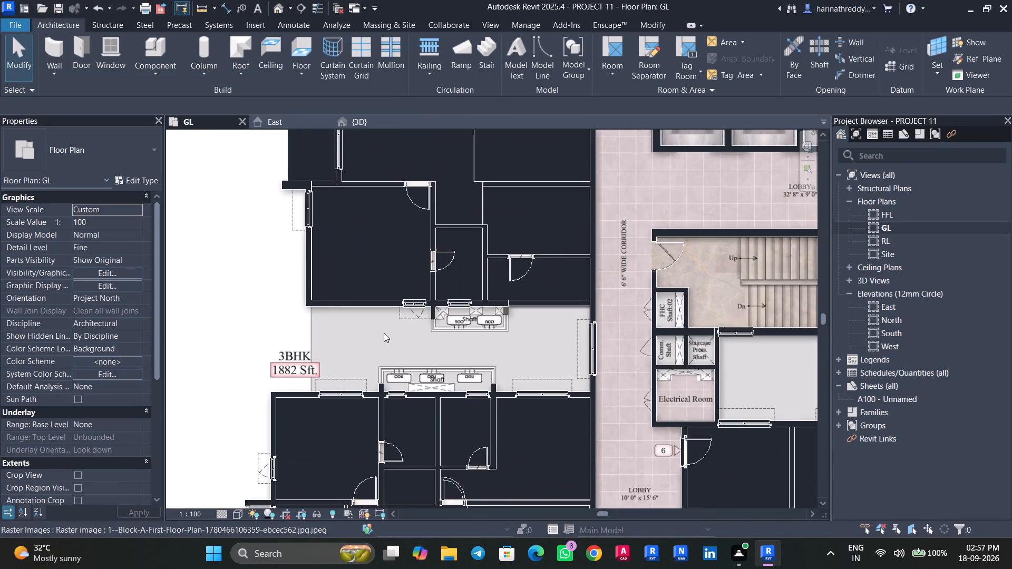
pyautogui.scroll(1, 385, 336)
pyautogui.moveTo(385, 336); pyautogui.dragTo(285, 281, button='middle')
pyautogui.scroll(-4, 299, 294)
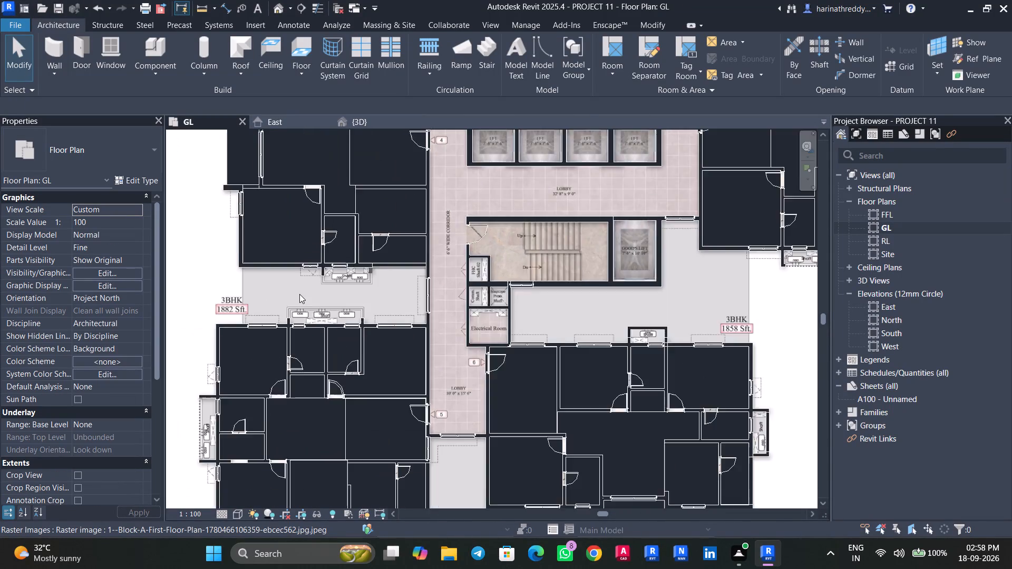
pyautogui.scroll(-3, 299, 294)
pyautogui.scroll(8, 424, 257)
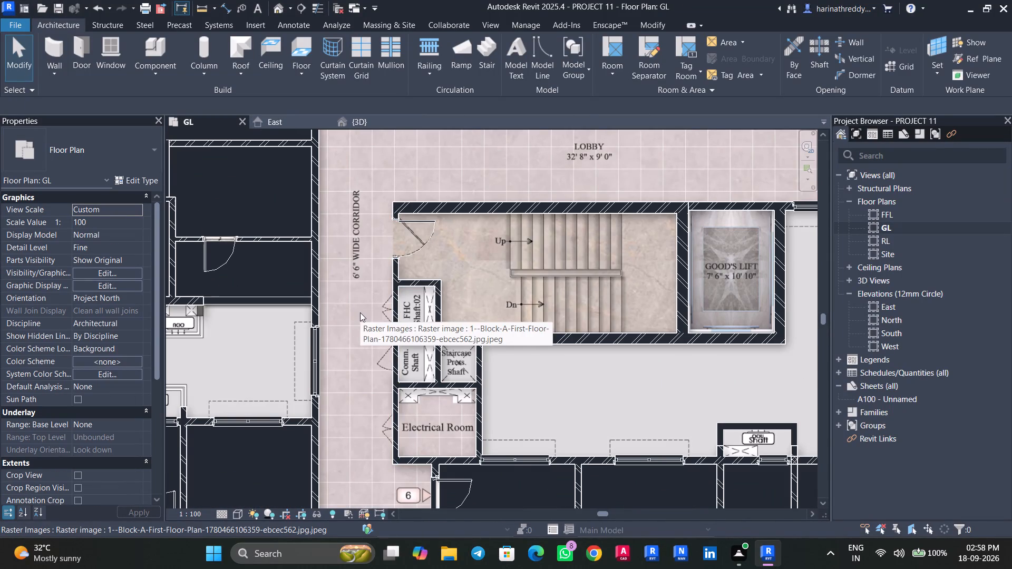
# Start a new floor on the GL plan and duplicate the DINING FLOOR type as SHAFT.
pyautogui.scroll(-2, 360, 312)
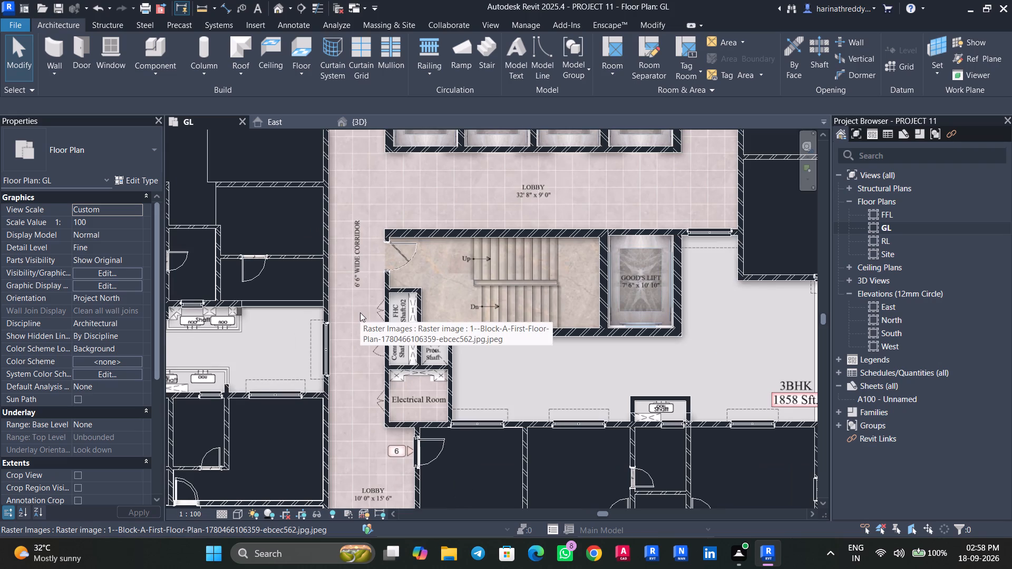
pyautogui.moveTo(552, 378); pyautogui.dragTo(505, 288, button='middle')
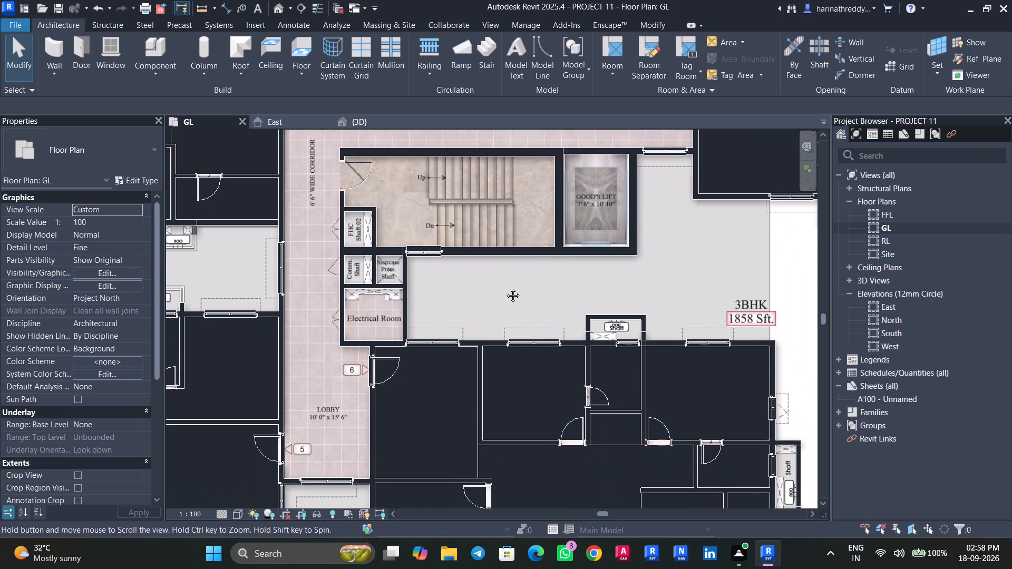
pyautogui.moveTo(505, 288); pyautogui.dragTo(501, 138, button='middle')
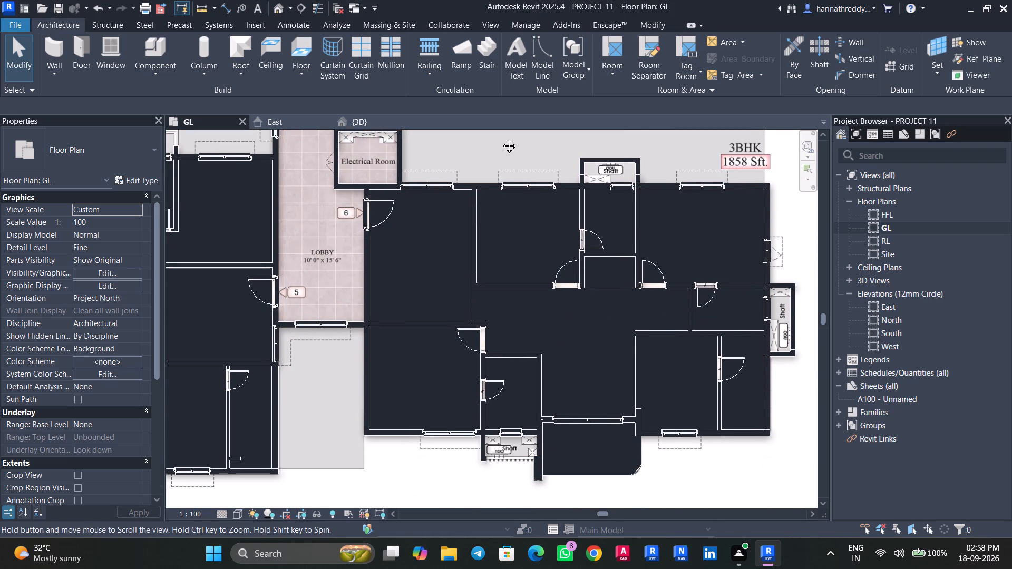
pyautogui.moveTo(501, 138); pyautogui.dragTo(335, 398, button='middle')
pyautogui.scroll(-8, 342, 401)
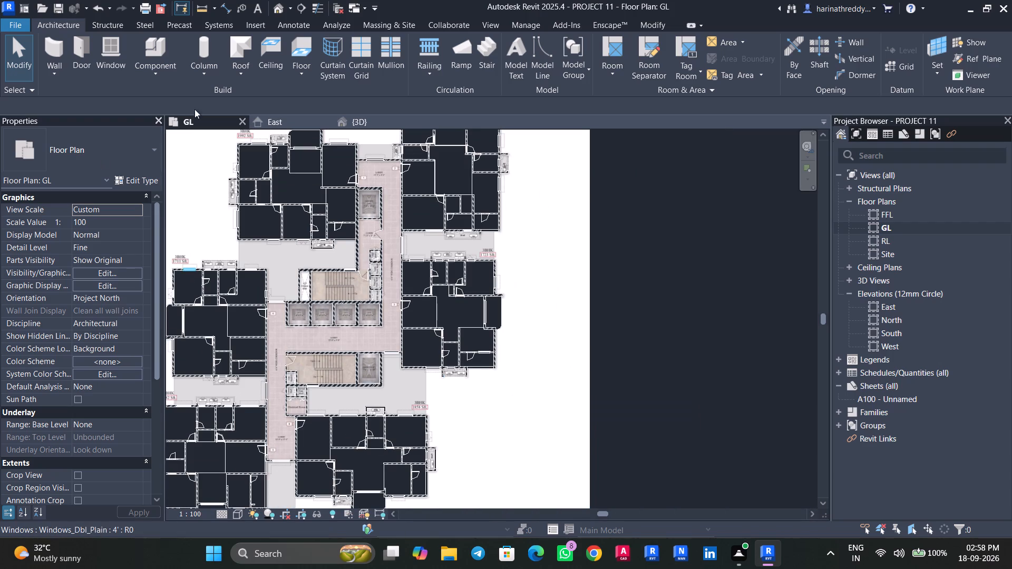
pyautogui.click(305, 73)
pyautogui.click(303, 92)
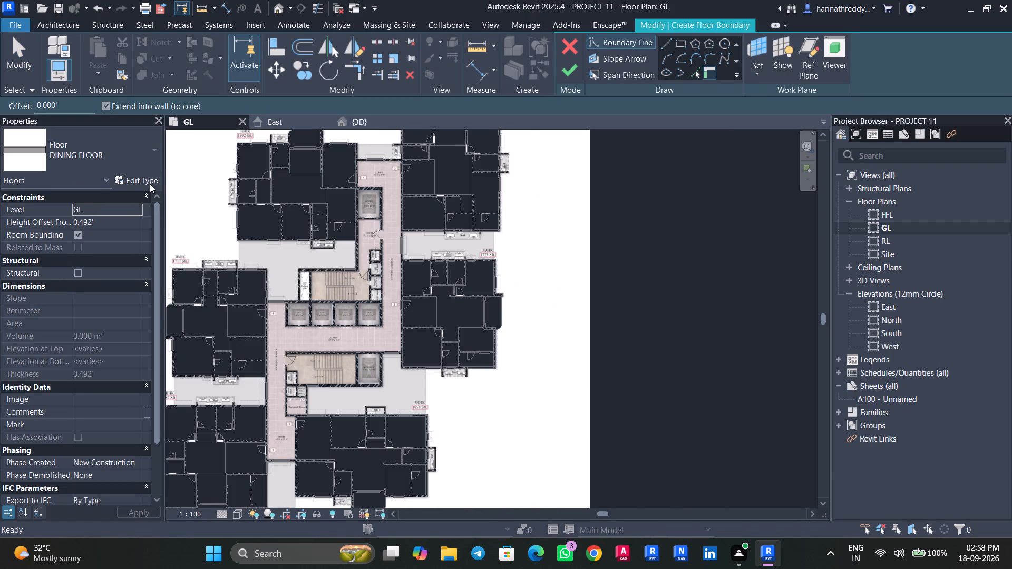
pyautogui.click(150, 184)
pyautogui.click(952, 156)
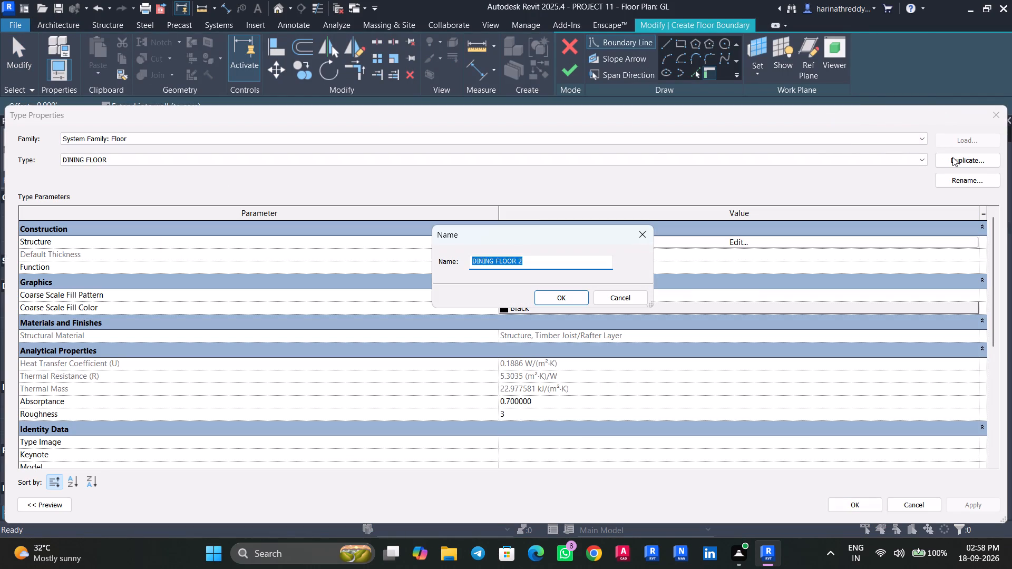
pyautogui.write('SHAFT')
pyautogui.press('Return')
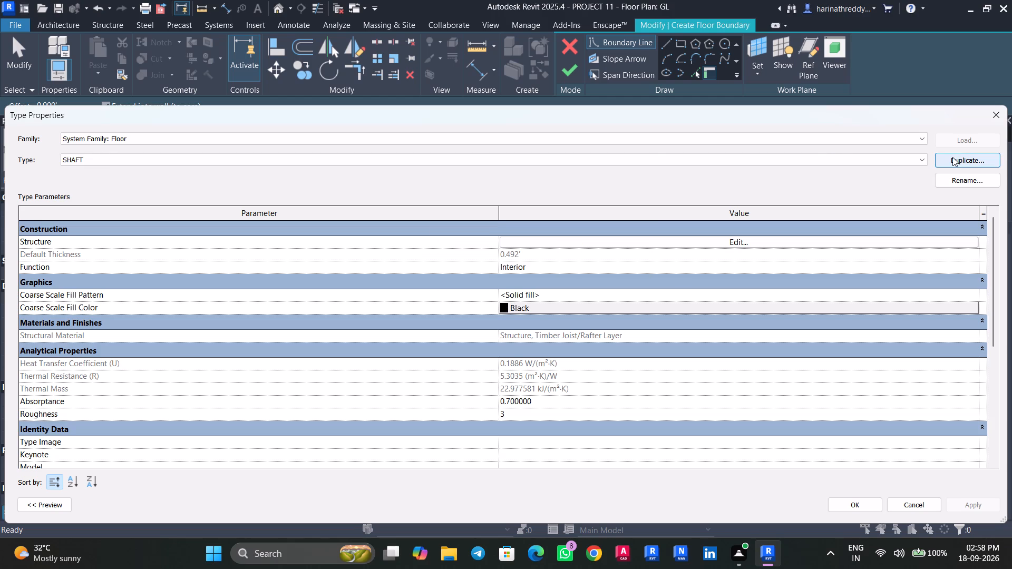
pyautogui.click(854, 501)
# Sketch a rectangular boundary about 7.96' wide over flat 3's south shaft and extend its outer edge to the side walls' ends.
pyautogui.click(679, 46)
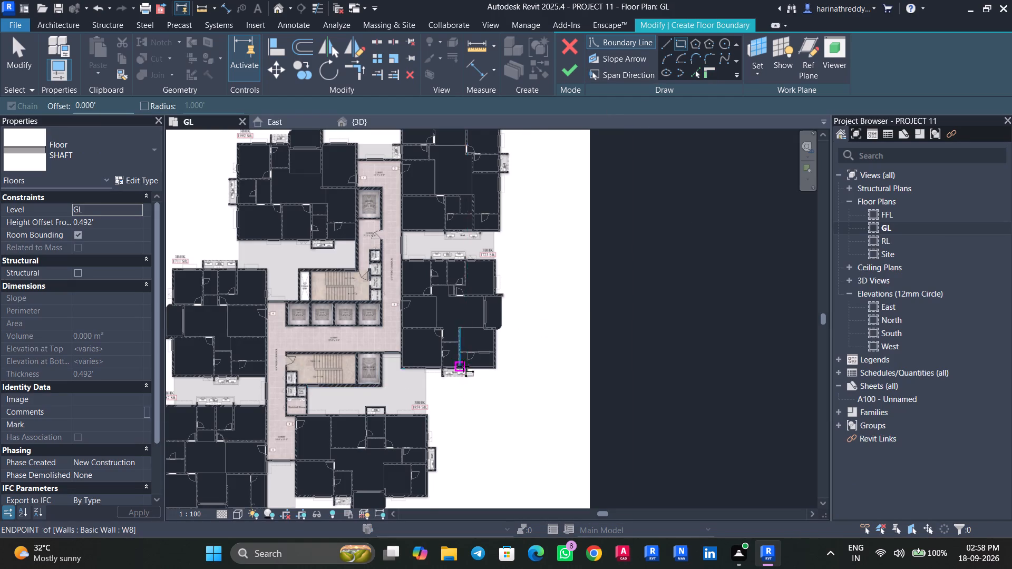
pyautogui.scroll(19, 463, 366)
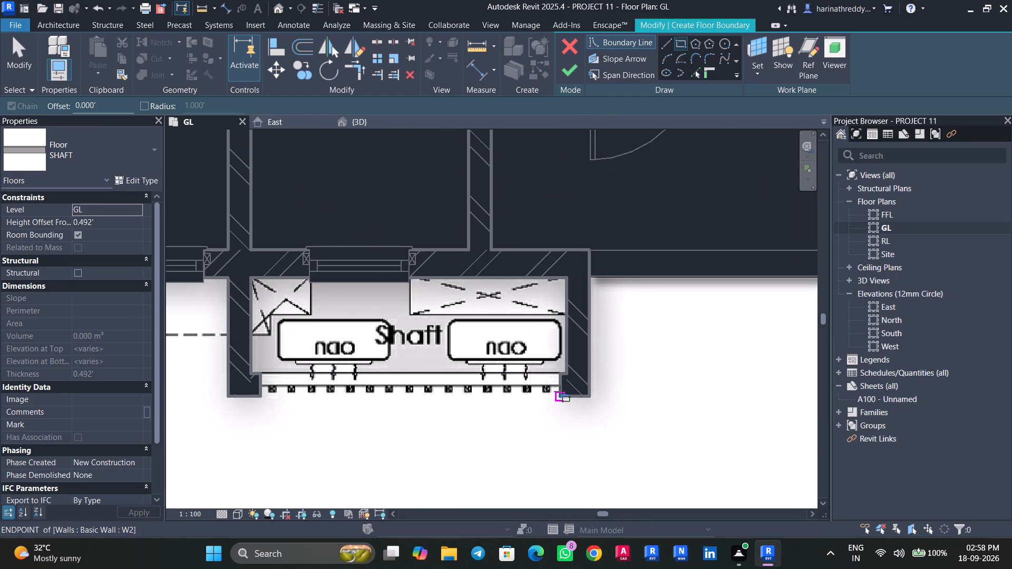
pyautogui.click(565, 374)
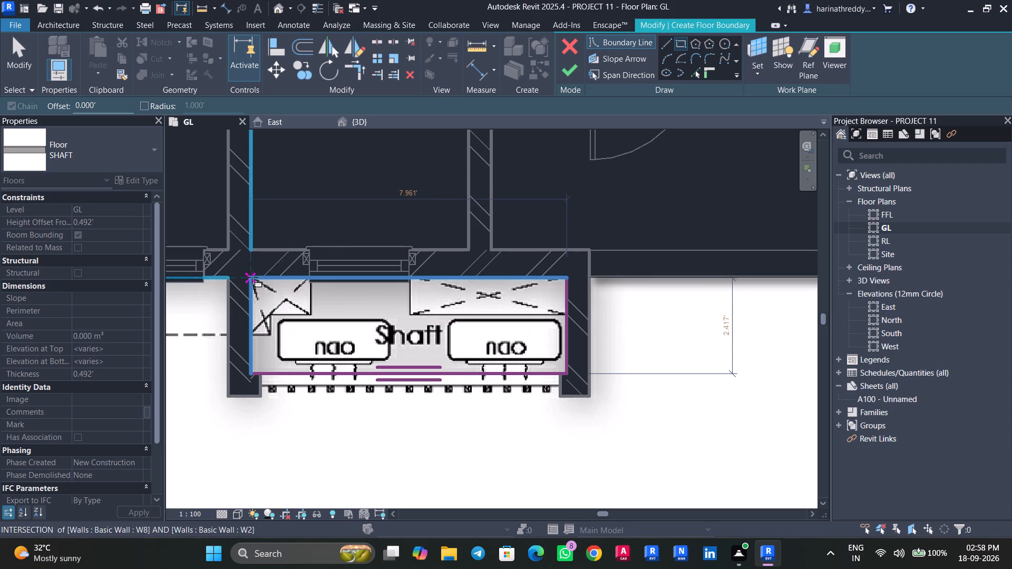
pyautogui.click(252, 277)
pyautogui.press('Escape')
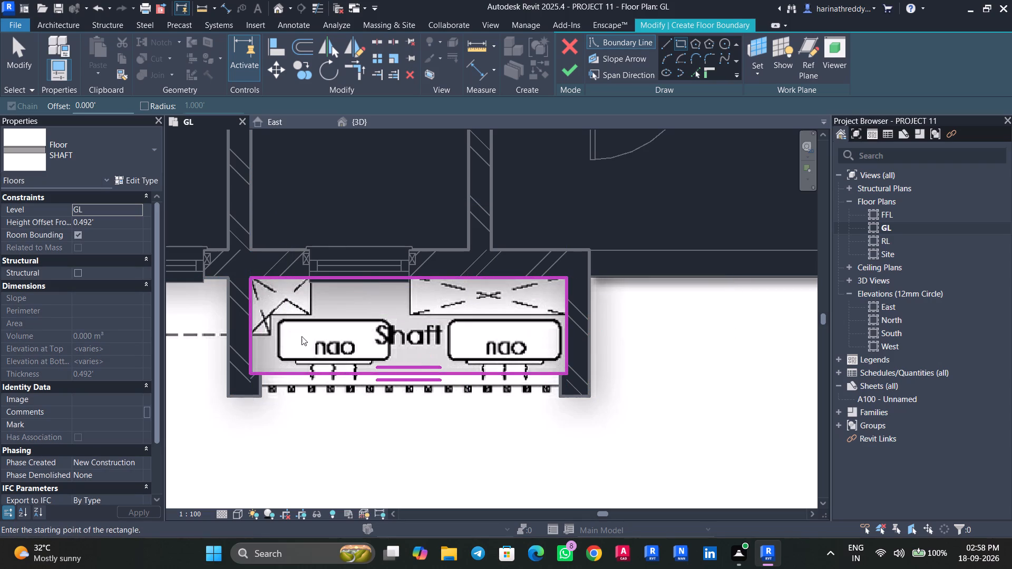
pyautogui.press('Escape')
pyautogui.press('Escape')
pyautogui.click(354, 379)
pyautogui.moveTo(356, 375); pyautogui.dragTo(355, 397)
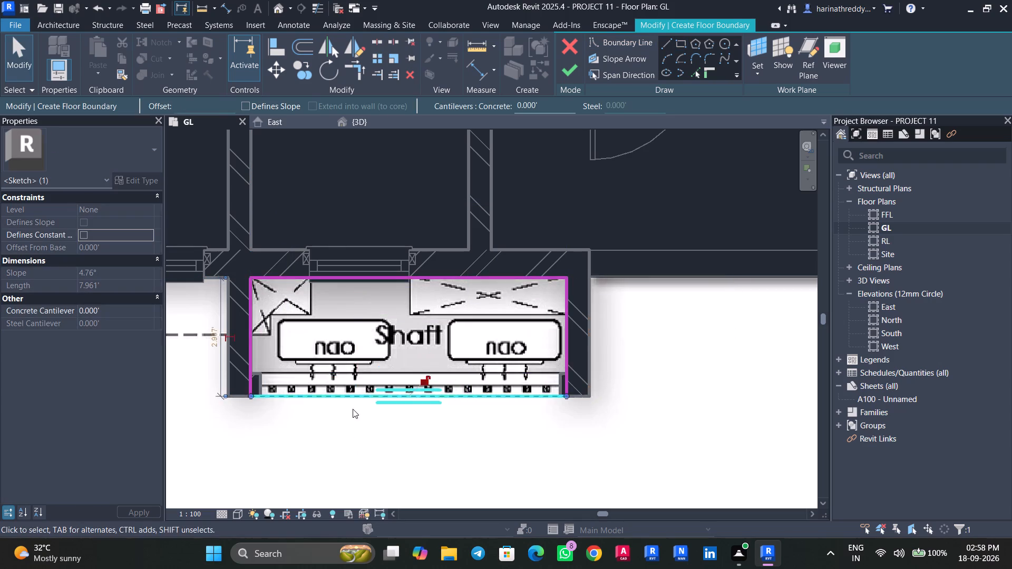
pyautogui.scroll(-6, 353, 409)
pyautogui.moveTo(361, 431); pyautogui.dragTo(371, 428, button='middle')
pyautogui.click(371, 427)
# Sketch a rectangular boundary over flat 6's east shaft, between the inner faces of its walls.
pyautogui.scroll(-7, 373, 451)
pyautogui.moveTo(376, 458); pyautogui.dragTo(383, 452, button='middle')
pyautogui.moveTo(386, 446); pyautogui.dragTo(401, 430, button='middle')
pyautogui.scroll(3, 397, 421)
pyautogui.scroll(-1, 397, 421)
pyautogui.scroll(12, 397, 421)
pyautogui.scroll(-12, 401, 408)
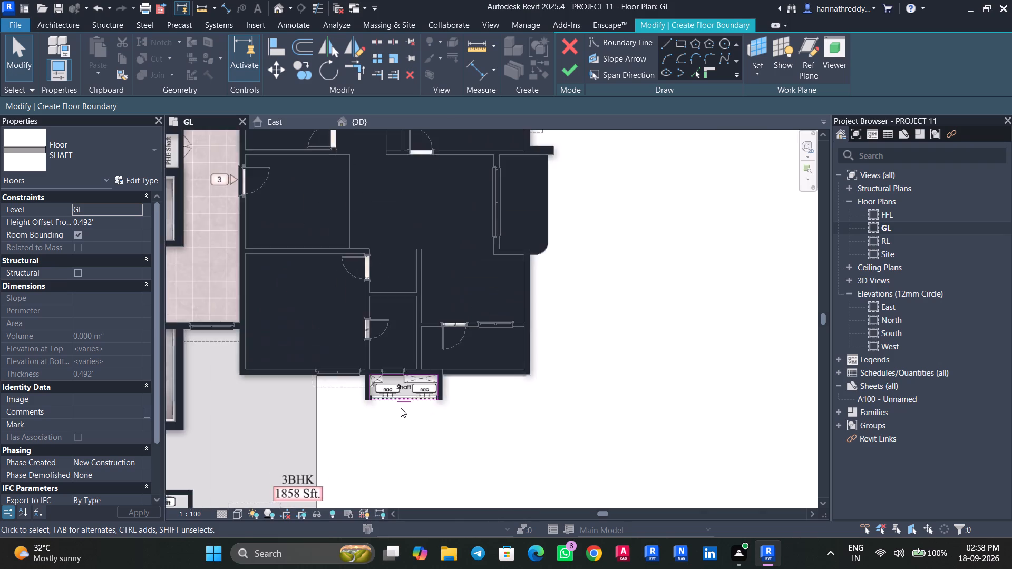
pyautogui.moveTo(398, 430); pyautogui.dragTo(524, 211, button='middle')
pyautogui.click(681, 41)
pyautogui.scroll(4, 560, 347)
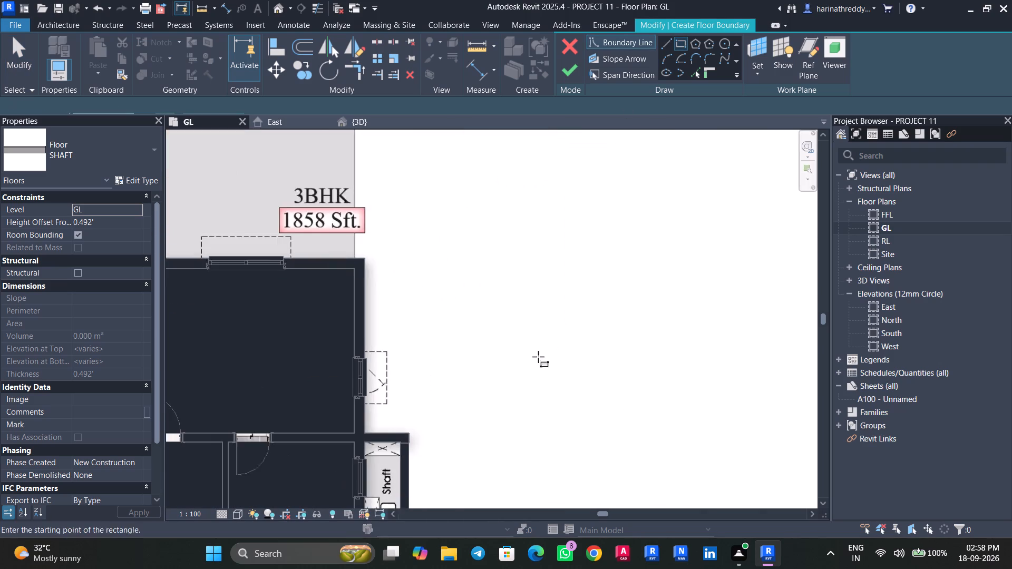
pyautogui.moveTo(536, 364); pyautogui.dragTo(631, 159, button='middle')
pyautogui.scroll(3, 400, 395)
pyautogui.click(544, 321)
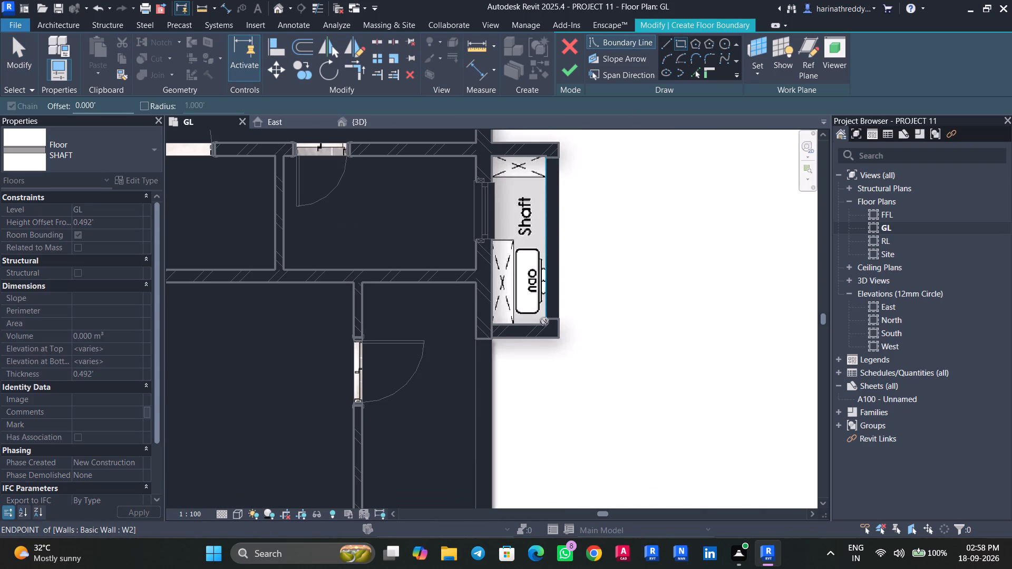
pyautogui.press('Escape')
pyautogui.scroll(5, 535, 315)
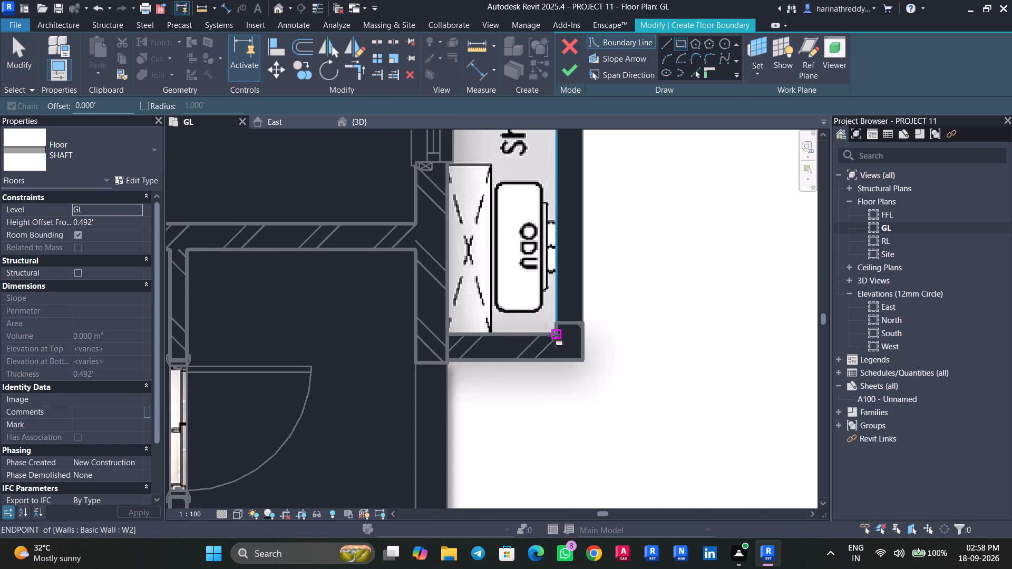
pyautogui.click(555, 335)
pyautogui.moveTo(476, 231); pyautogui.dragTo(540, 422, button='middle')
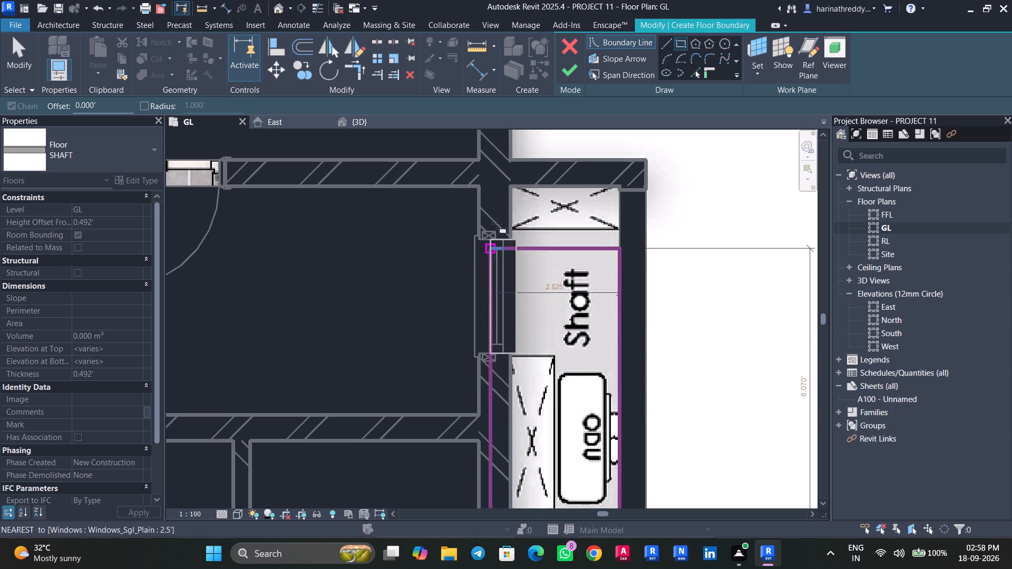
pyautogui.click(509, 187)
# Sketch a rectangular boundary about 2.72' deep over flat 6's south shaft beside the balcony.
pyautogui.scroll(-13, 548, 284)
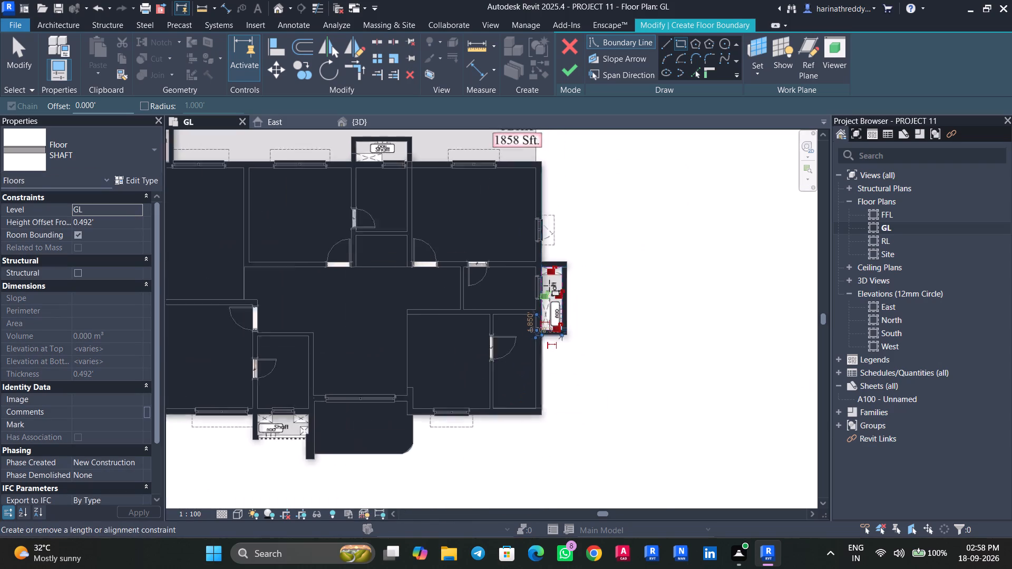
pyautogui.scroll(-1, 549, 286)
pyautogui.moveTo(366, 319); pyautogui.dragTo(750, 307, button='middle')
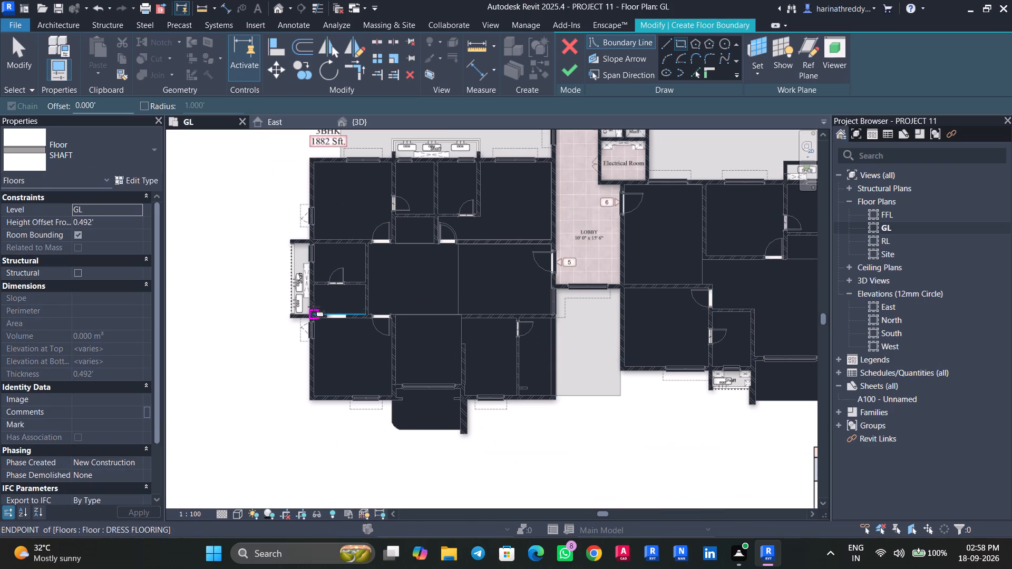
pyautogui.scroll(5, 306, 305)
pyautogui.scroll(-5, 296, 315)
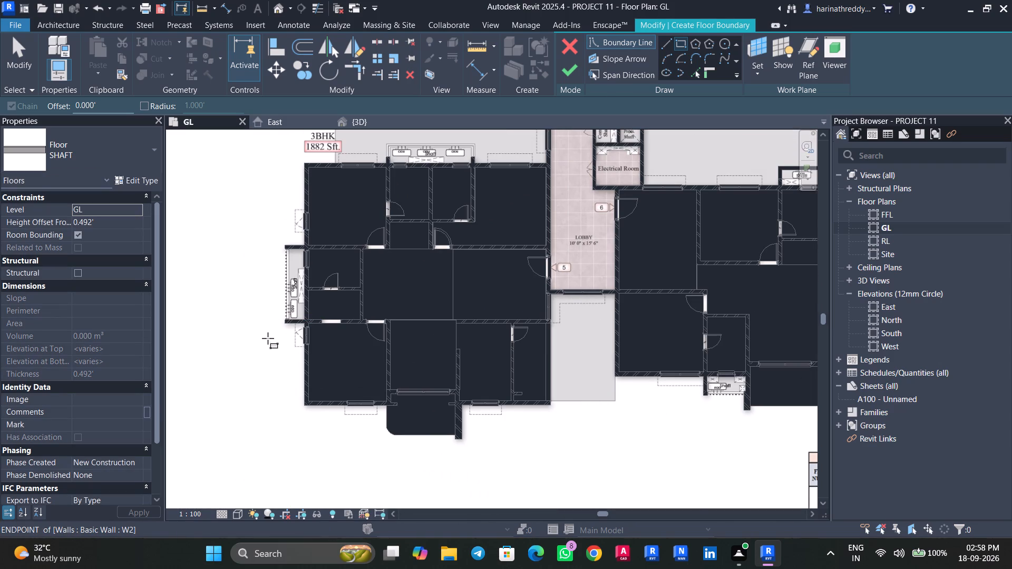
pyautogui.scroll(-2, 264, 370)
pyautogui.press('Escape')
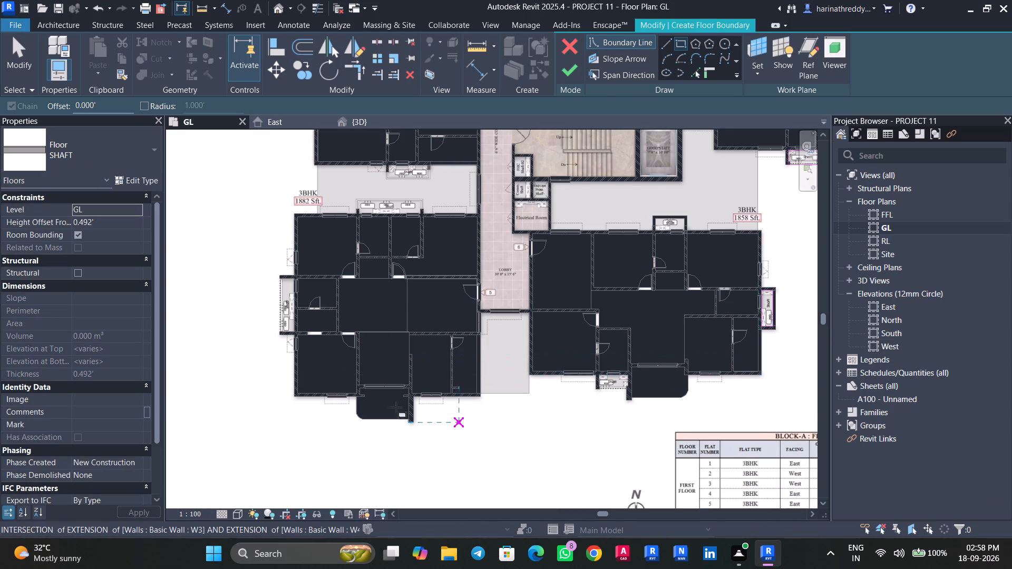
pyautogui.scroll(12, 632, 395)
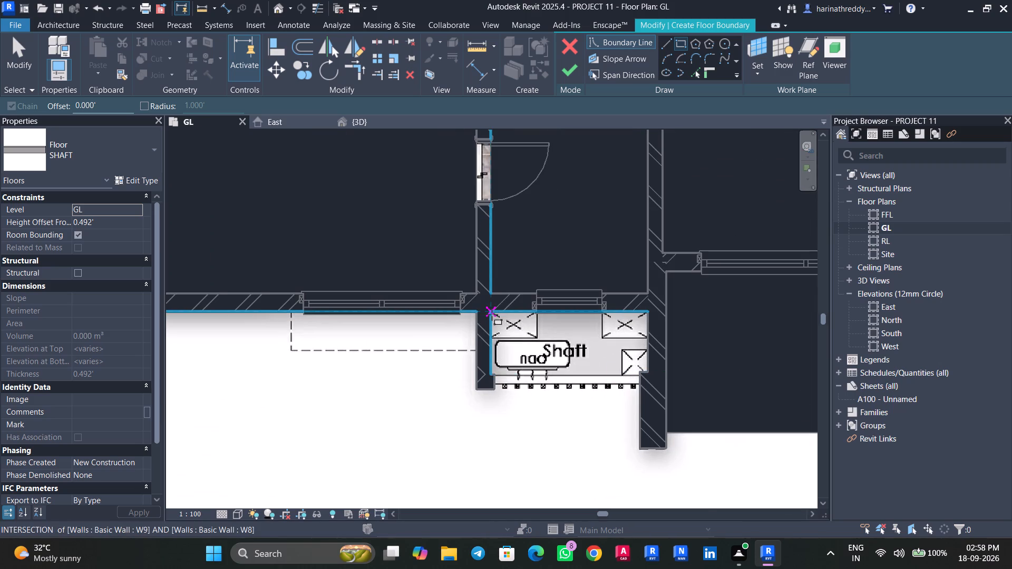
pyautogui.scroll(10, 499, 324)
pyautogui.click(455, 275)
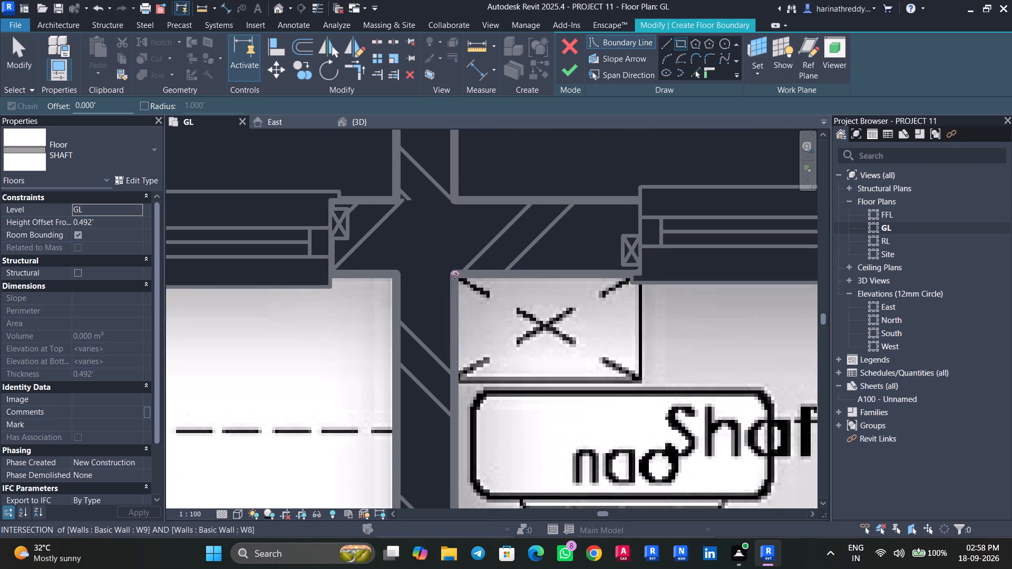
pyautogui.scroll(-5, 630, 387)
pyautogui.moveTo(630, 387); pyautogui.dragTo(452, 337, button='middle')
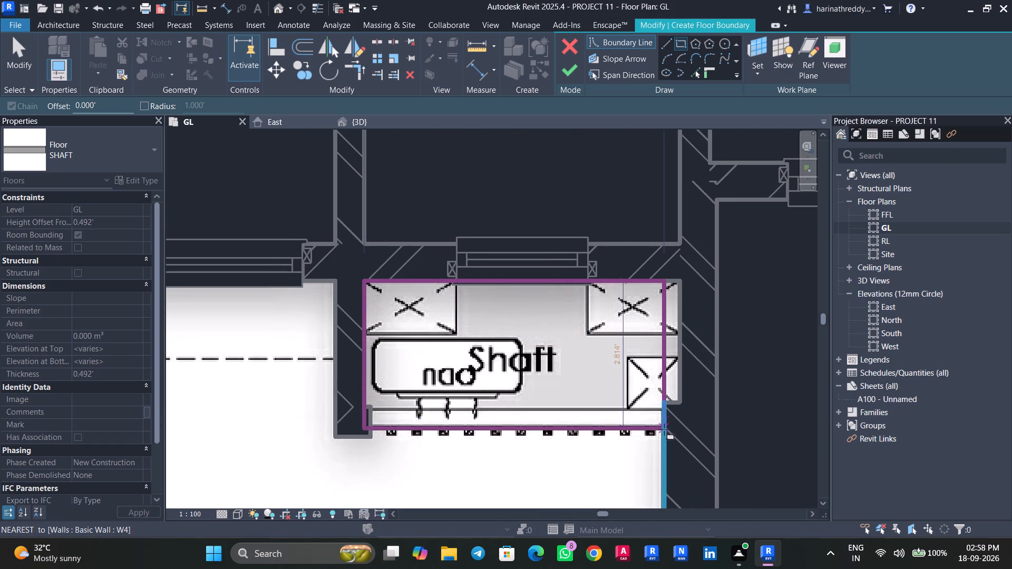
pyautogui.click(666, 424)
pyautogui.press('Escape')
pyautogui.press('Escape')
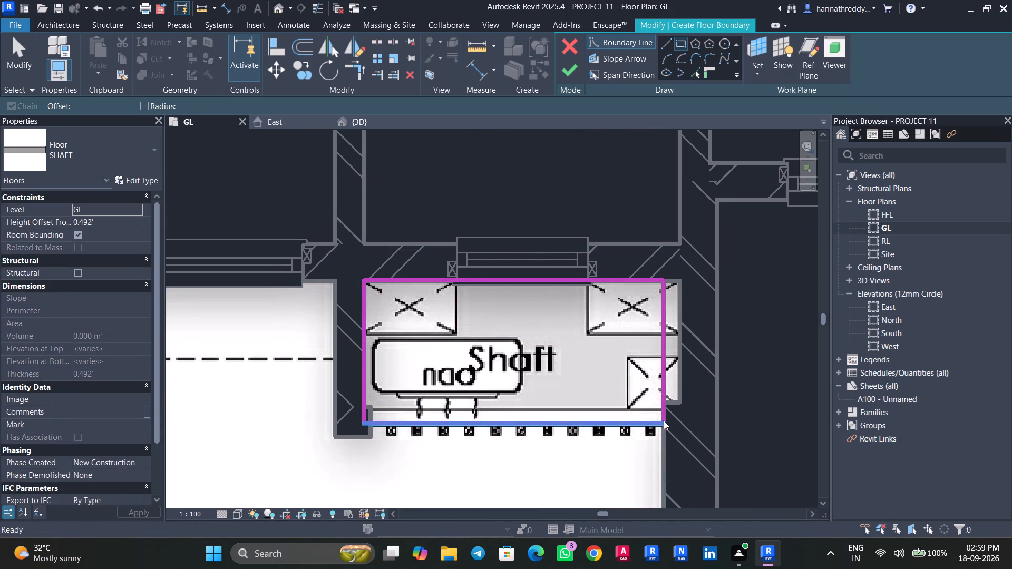
pyautogui.press('Escape')
pyautogui.press('Escape')
# Move the east edge of flat 6's south shaft boundary to the wall face and its south edge outward to the wall end.
pyautogui.scroll(4, 657, 370)
pyautogui.click(668, 353)
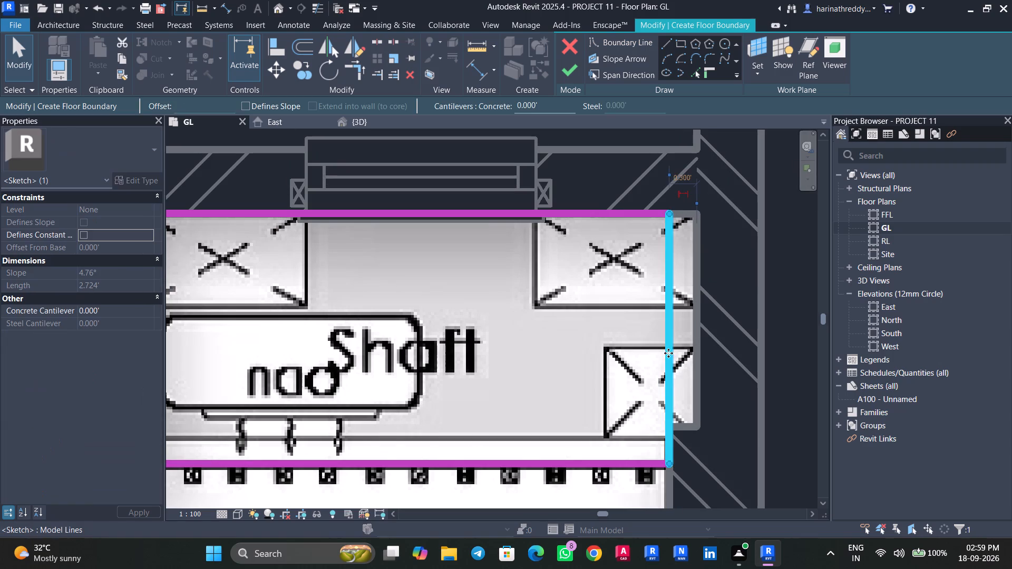
pyautogui.moveTo(666, 354); pyautogui.dragTo(692, 355)
pyautogui.scroll(-7, 645, 380)
pyautogui.press('Escape')
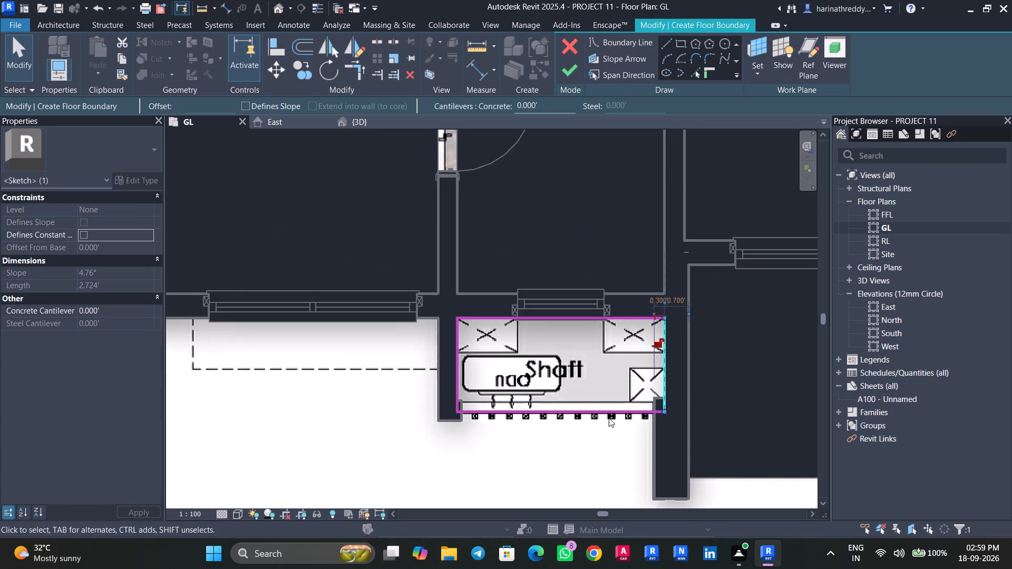
pyautogui.scroll(-3, 566, 452)
pyautogui.scroll(1, 566, 452)
pyautogui.scroll(-4, 566, 450)
pyautogui.moveTo(493, 464); pyautogui.dragTo(531, 452, button='middle')
pyautogui.scroll(11, 602, 431)
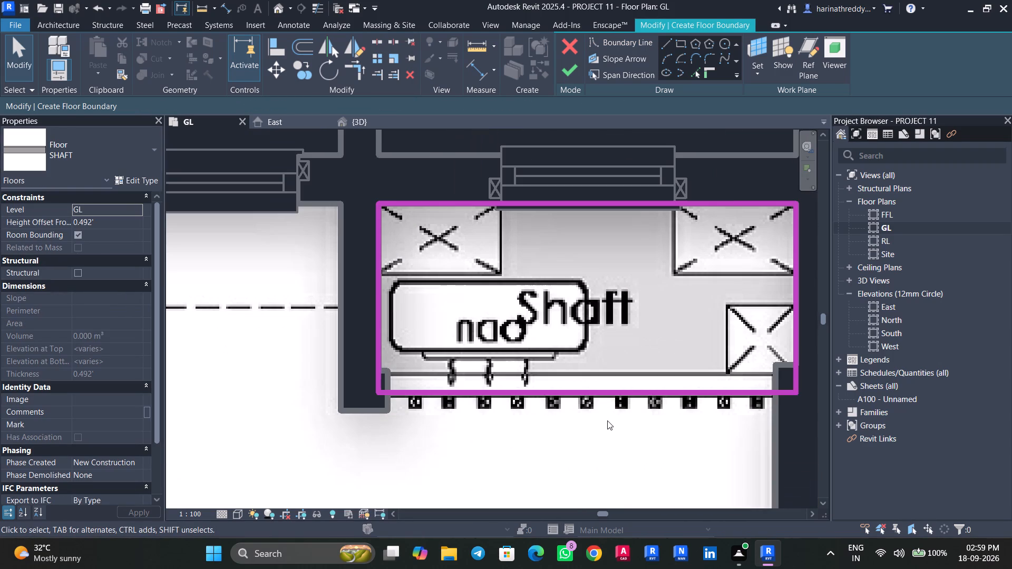
pyautogui.click(600, 395)
pyautogui.moveTo(601, 394); pyautogui.dragTo(608, 414)
pyautogui.scroll(-10, 594, 437)
pyautogui.press('Escape')
# Sketch a rectangular boundary about 2.83' by 11' over flat 5's west shaft with the two ODUs.
pyautogui.scroll(-7, 461, 441)
pyautogui.moveTo(461, 439); pyautogui.dragTo(683, 435, button='middle')
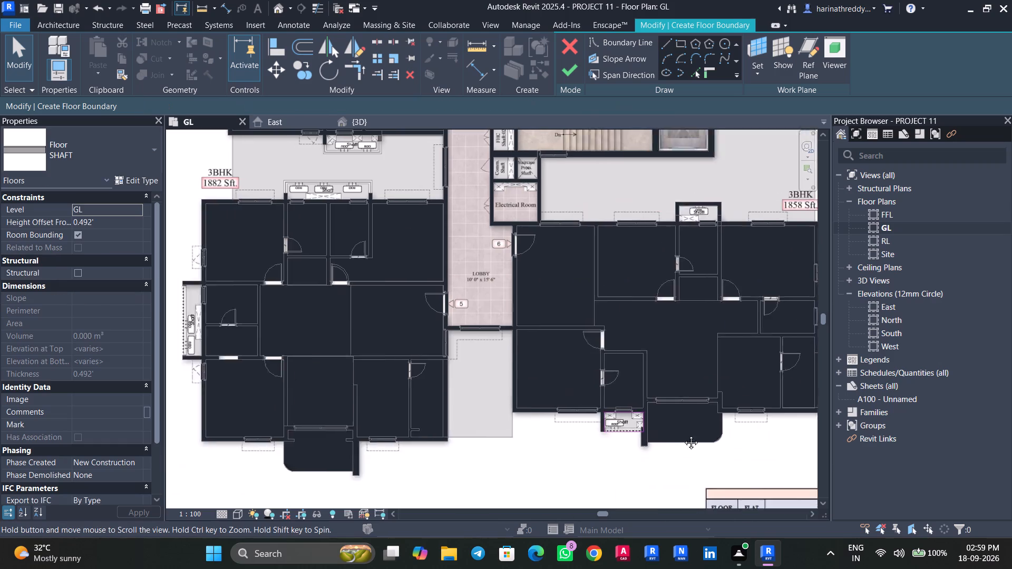
pyautogui.moveTo(683, 435); pyautogui.dragTo(700, 435, button='middle')
pyautogui.click(682, 40)
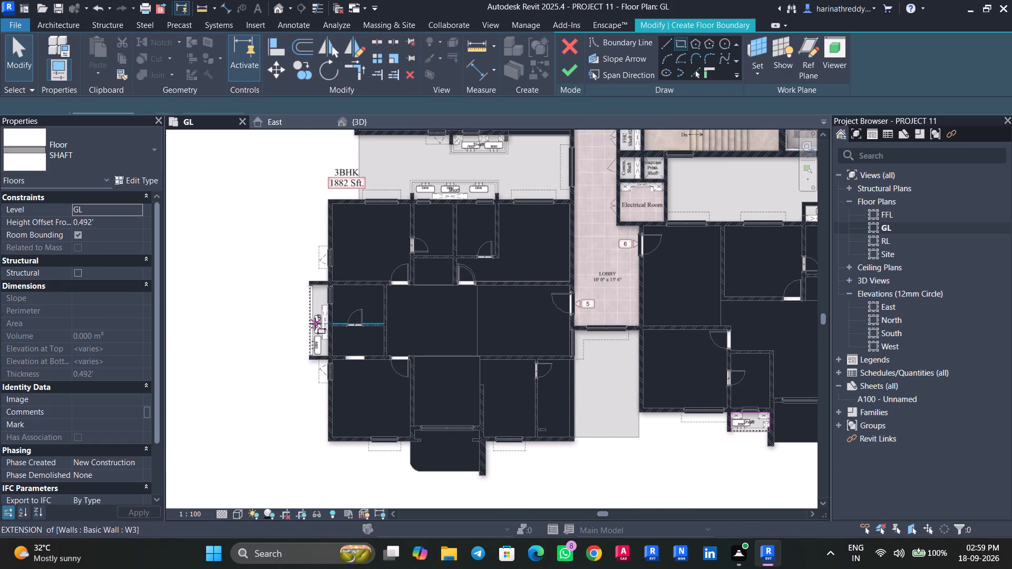
pyautogui.scroll(9, 316, 322)
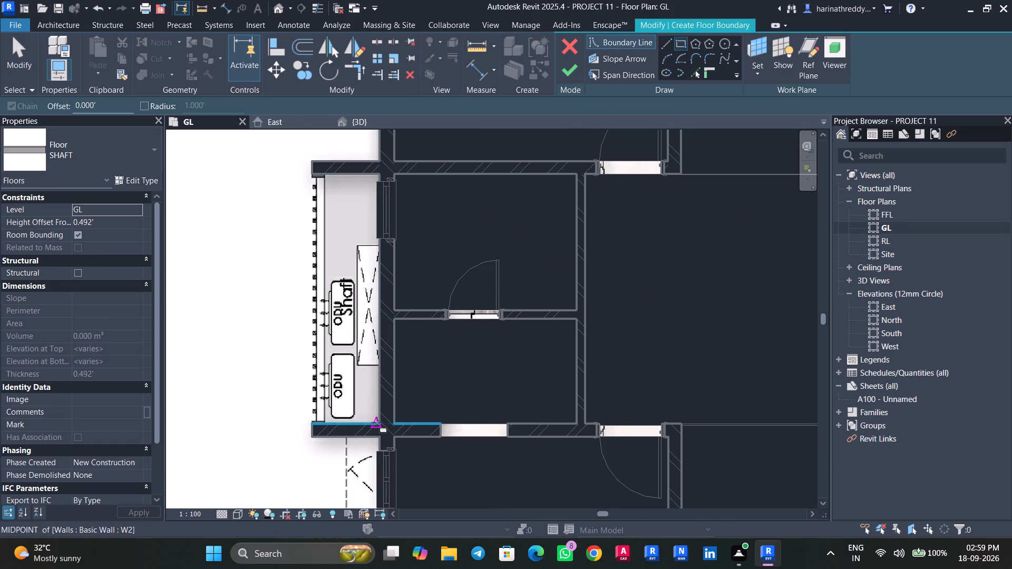
pyautogui.click(378, 421)
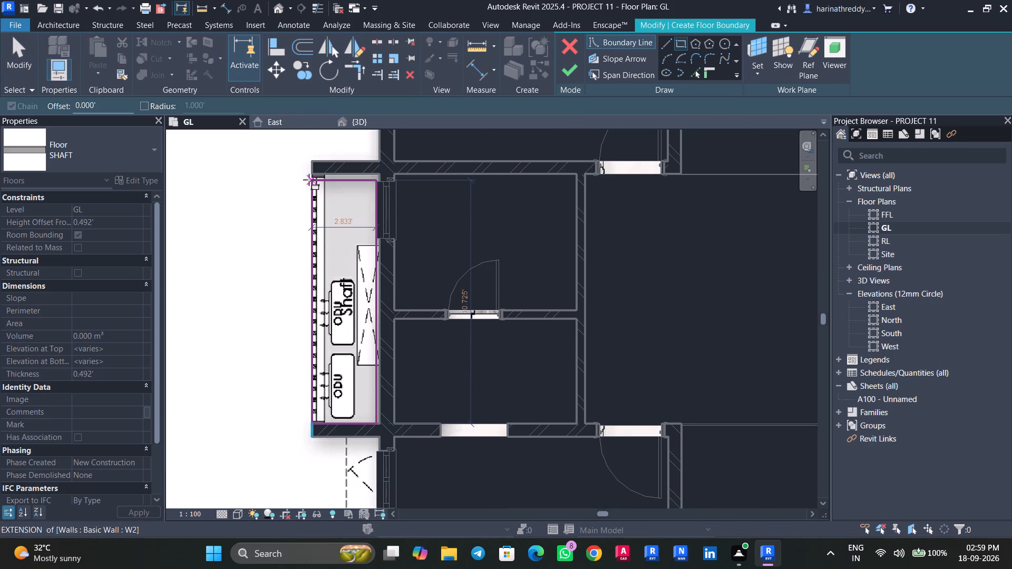
pyautogui.click(310, 178)
pyautogui.press('Escape')
pyautogui.press('Escape')
# Nudge the inner edge of flat 5's west shaft boundary toward the apartment's outer wall.
pyautogui.scroll(4, 367, 297)
pyautogui.click(385, 291)
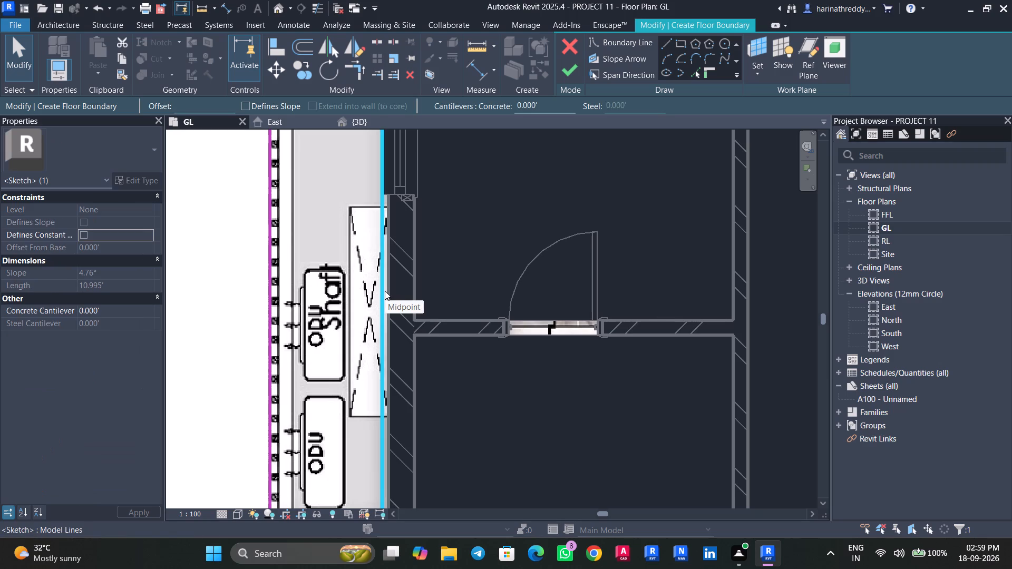
pyautogui.press('Right')
pyautogui.press('Right')
pyautogui.scroll(-10, 353, 301)
pyautogui.press('Escape')
# Sketch a rectangular boundary about 13.15' by 2.96' over flat 5's north shaft with the three ODUs.
pyautogui.moveTo(318, 376); pyautogui.dragTo(279, 463, button='middle')
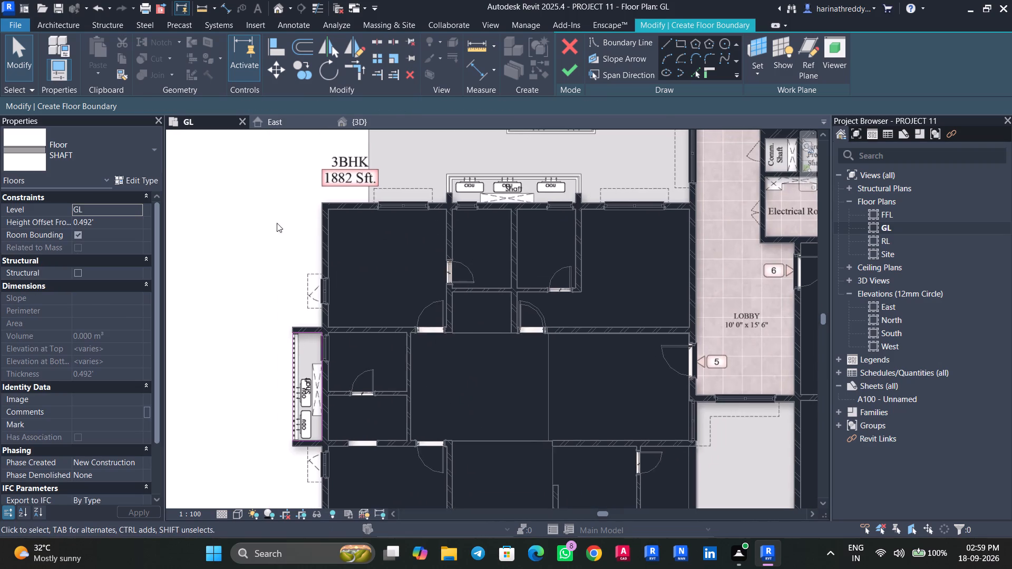
pyautogui.scroll(-4, 277, 197)
pyautogui.moveTo(277, 195); pyautogui.dragTo(268, 354, button='middle')
pyautogui.scroll(3, 412, 333)
pyautogui.scroll(-1, 417, 332)
pyautogui.scroll(4, 433, 327)
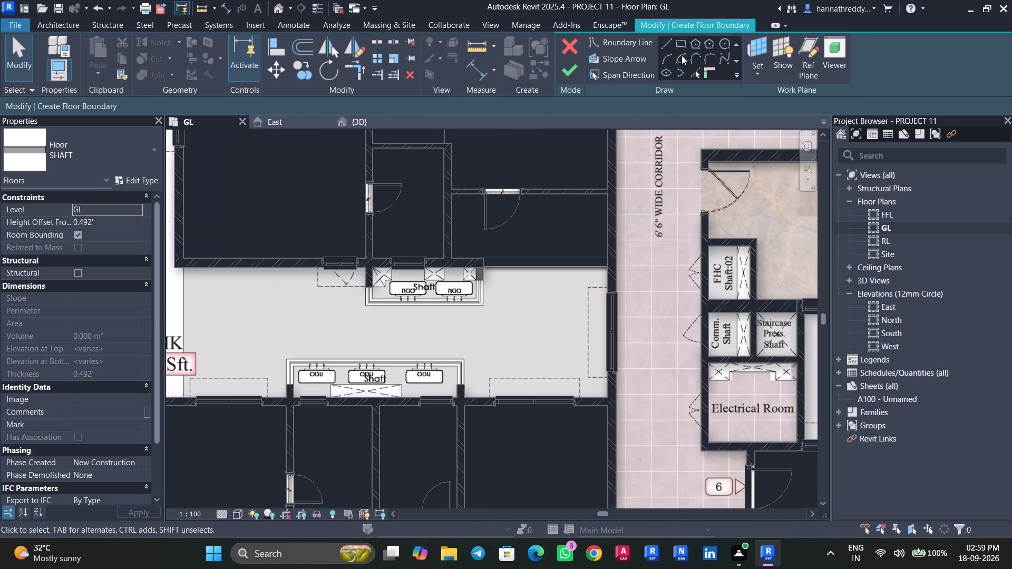
pyautogui.click(680, 41)
pyautogui.moveTo(537, 311); pyautogui.dragTo(590, 202, button='middle')
pyautogui.scroll(4, 418, 252)
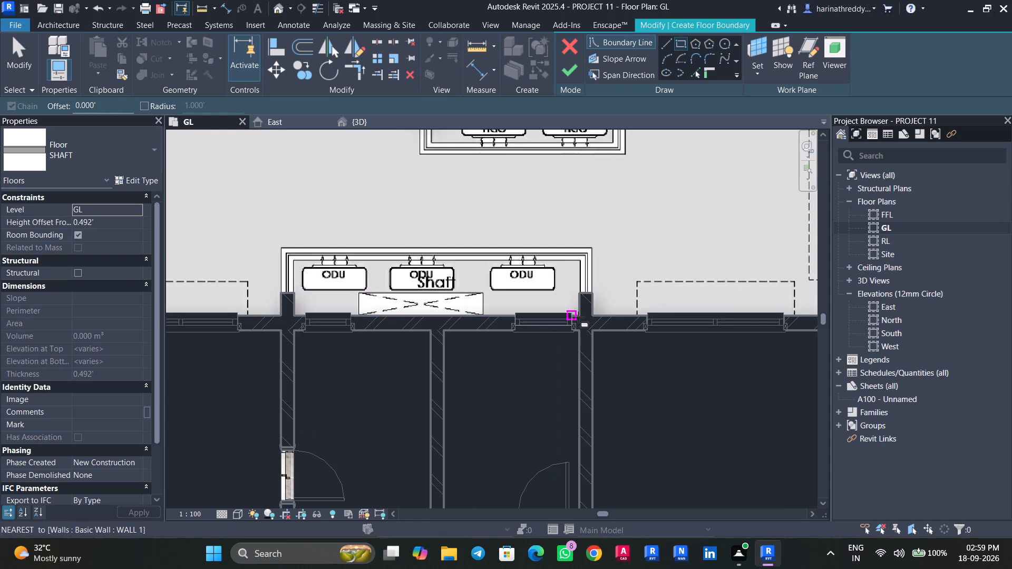
pyautogui.click(582, 317)
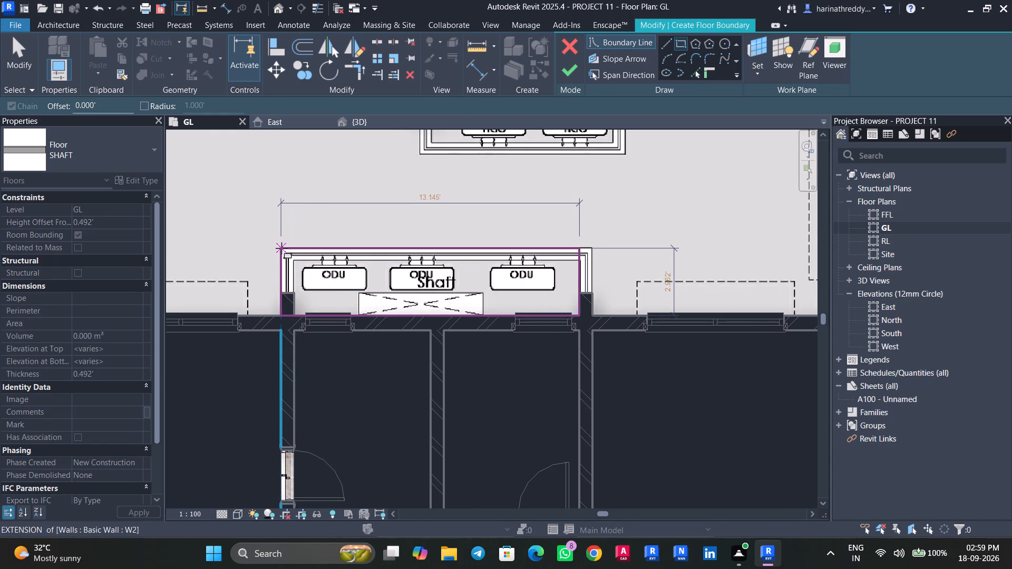
pyautogui.click(281, 248)
pyautogui.press('Escape')
pyautogui.press('Escape')
pyautogui.press('Escape')
# Move the east edge of flat 5's north shaft boundary outward to the outer face of the side wall.
pyautogui.click(576, 271)
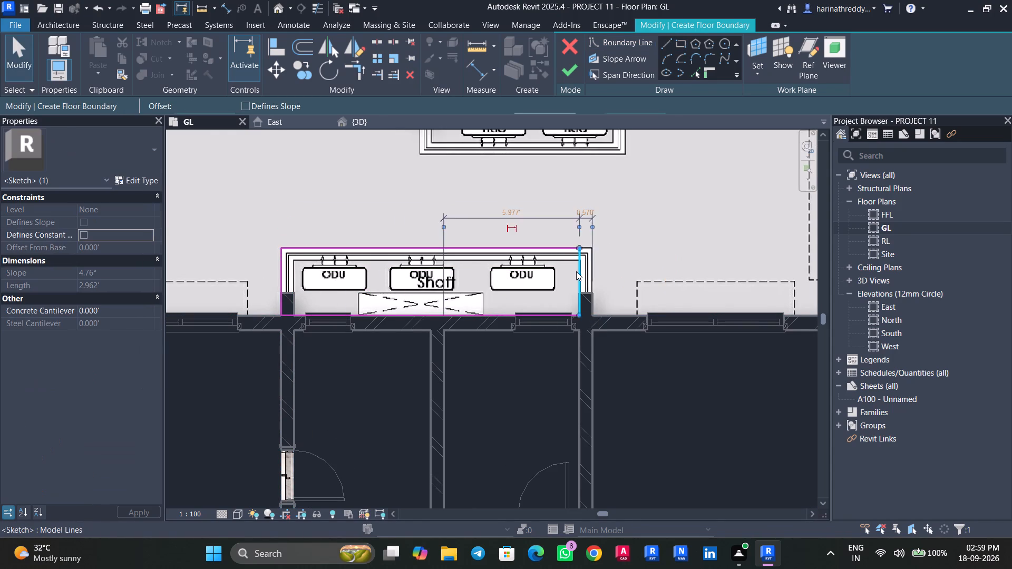
pyautogui.scroll(5, 579, 274)
pyautogui.moveTo(577, 271); pyautogui.dragTo(602, 271)
pyautogui.press('Escape')
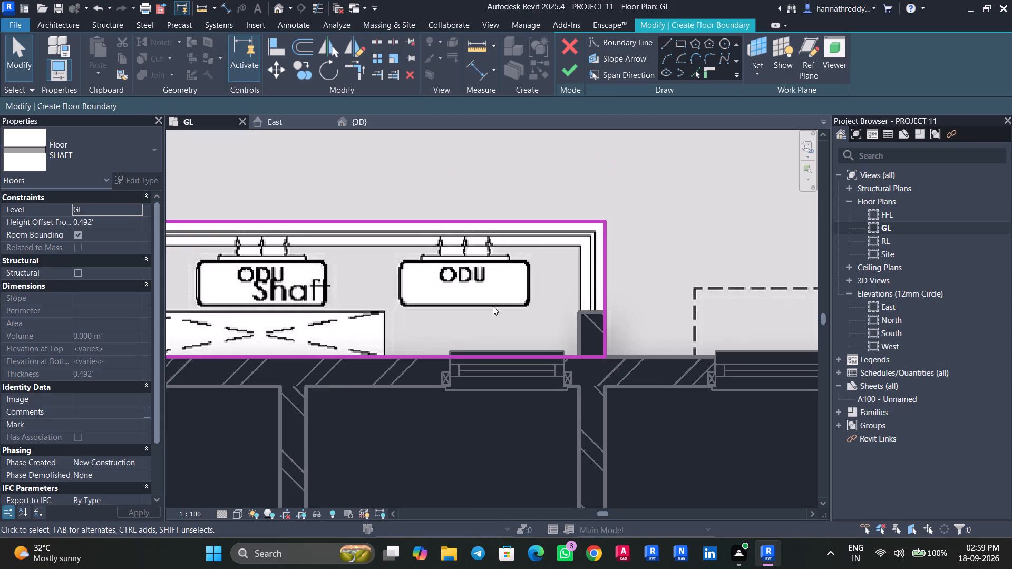
# Sketch a rectangular boundary over flat 4's south shaft with the two ODUs, from the wall face to the shaft's outer corner.
pyautogui.scroll(-9, 493, 306)
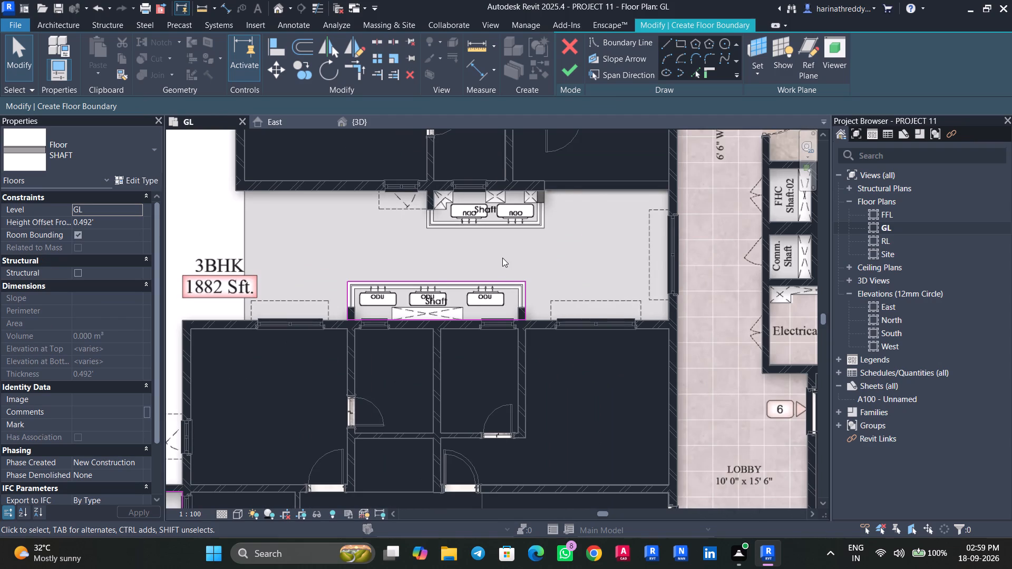
pyautogui.scroll(-1, 502, 258)
pyautogui.scroll(1, 502, 258)
pyautogui.scroll(-2, 502, 258)
pyautogui.moveTo(507, 252); pyautogui.dragTo(507, 299, button='middle')
pyautogui.scroll(-3, 508, 299)
pyautogui.moveTo(511, 291); pyautogui.dragTo(504, 339, button='middle')
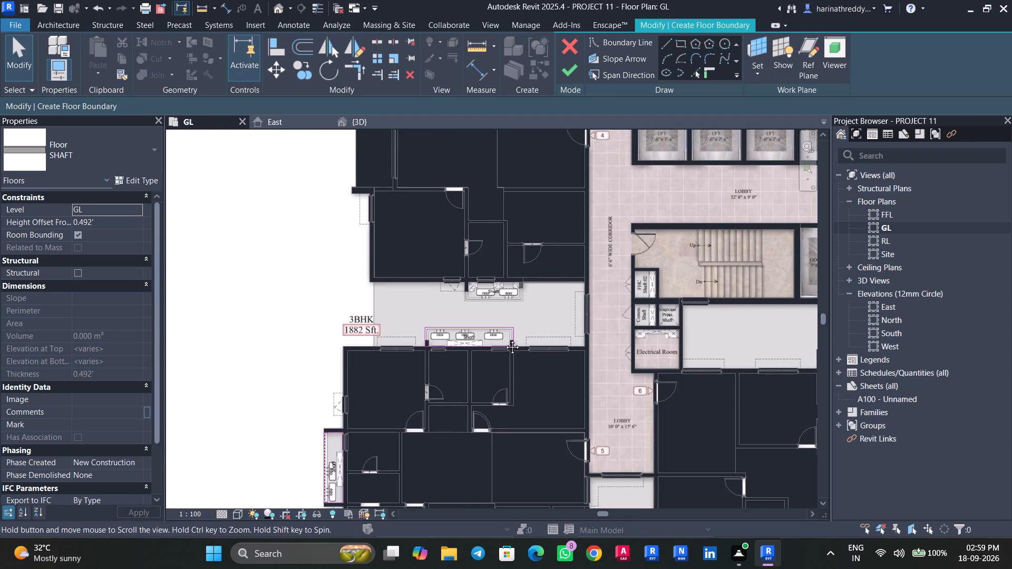
pyautogui.moveTo(504, 339); pyautogui.dragTo(504, 364, button='middle')
pyautogui.scroll(7, 511, 335)
pyautogui.click(680, 44)
pyautogui.scroll(6, 313, 404)
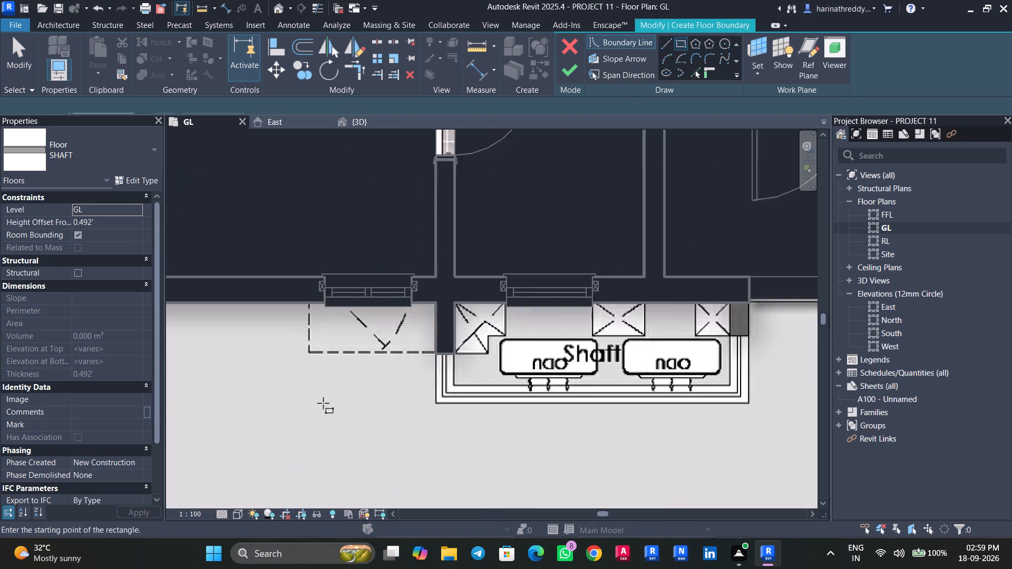
pyautogui.click(452, 284)
pyautogui.moveTo(608, 382); pyautogui.dragTo(493, 379, button='middle')
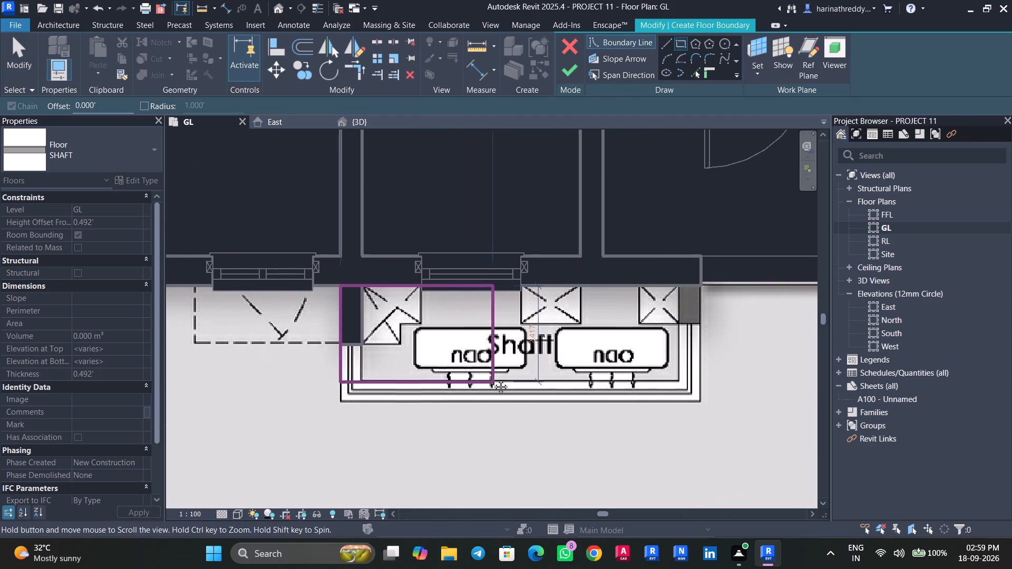
pyautogui.moveTo(493, 379); pyautogui.dragTo(492, 378, button='middle')
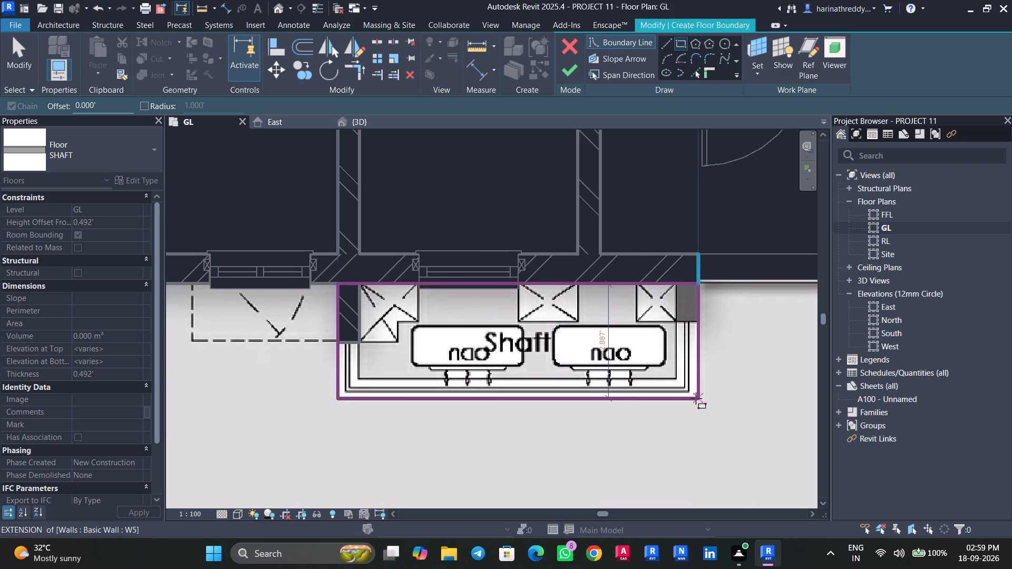
pyautogui.click(696, 398)
pyautogui.press('Escape')
# Sketch a rectangular boundary about 11.5' wide over flat 4's north shaft with the three ODUs.
pyautogui.scroll(-14, 603, 423)
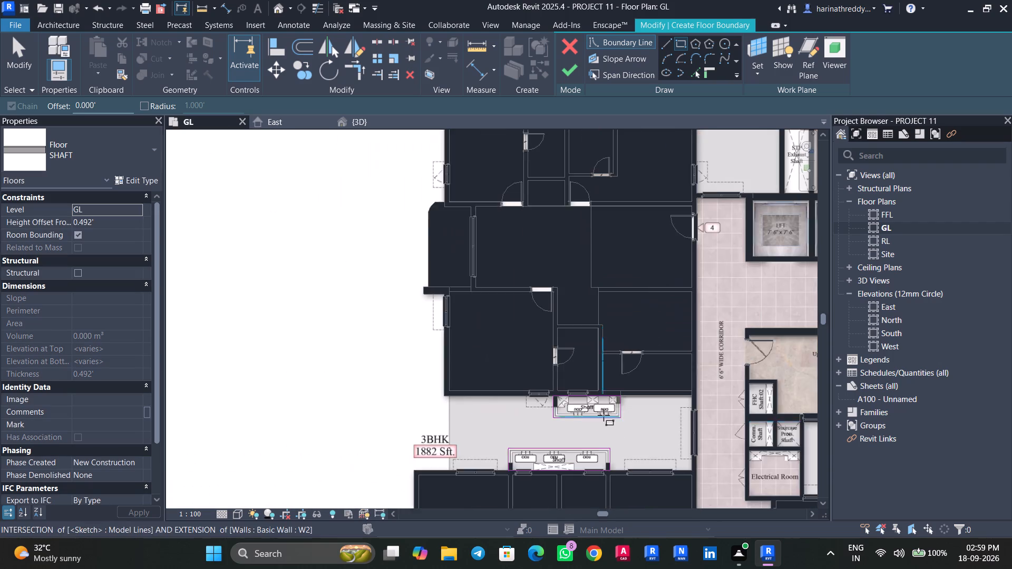
pyautogui.scroll(7, 562, 197)
pyautogui.moveTo(552, 199); pyautogui.dragTo(465, 433, button='middle')
pyautogui.scroll(6, 600, 396)
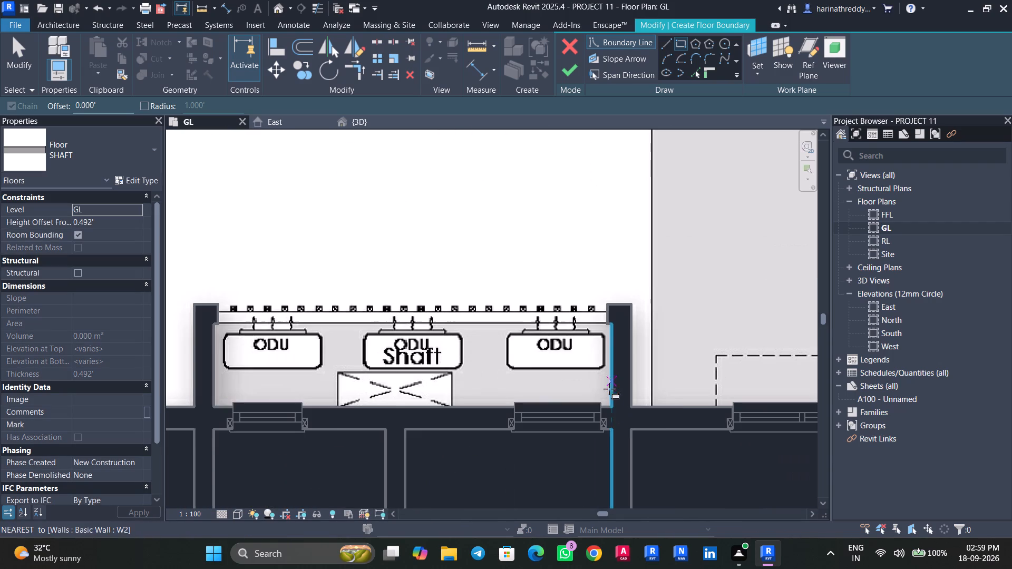
pyautogui.scroll(4, 612, 406)
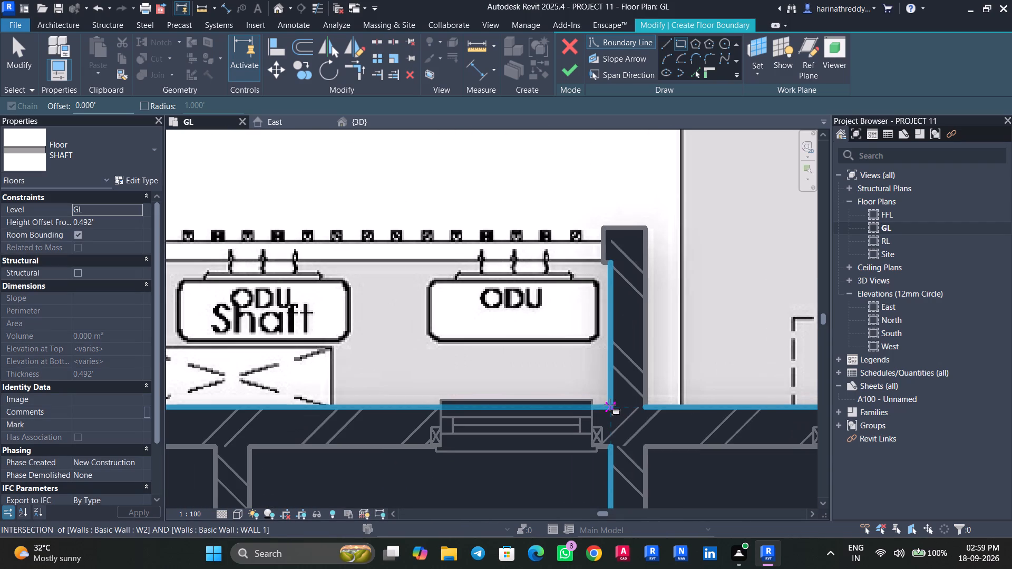
pyautogui.click(610, 405)
pyautogui.moveTo(409, 332); pyautogui.dragTo(656, 385, button='middle')
pyautogui.moveTo(423, 342); pyautogui.dragTo(526, 358, button='middle')
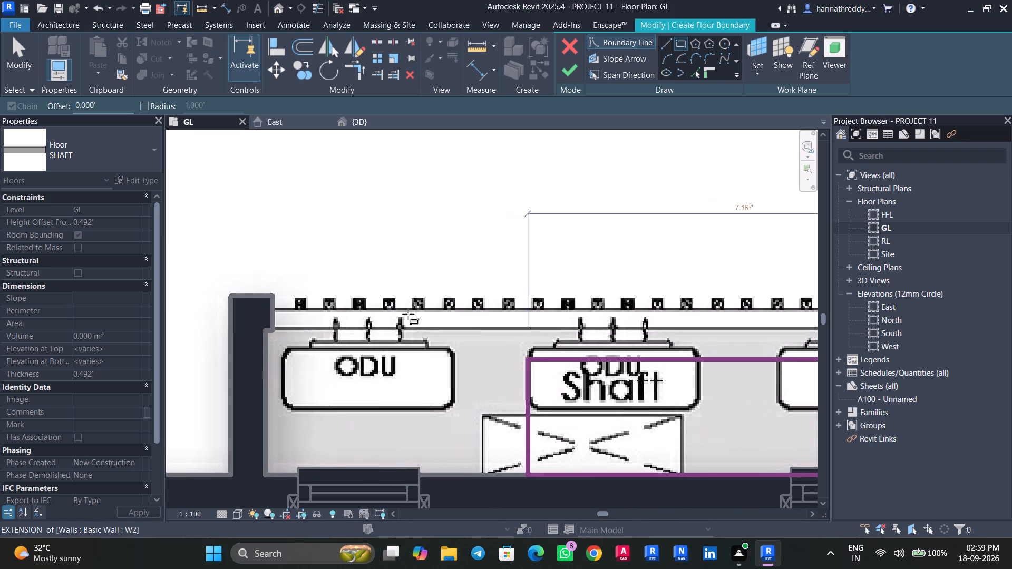
pyautogui.click(264, 297)
# Sketch a rectangular boundary about 2.95' wide over flat 1's west shaft with the two ODUs, down to the south wall's outer face.
pyautogui.scroll(-6, 314, 367)
pyautogui.scroll(-5, 555, 350)
pyautogui.scroll(1, 555, 348)
pyautogui.scroll(-4, 555, 346)
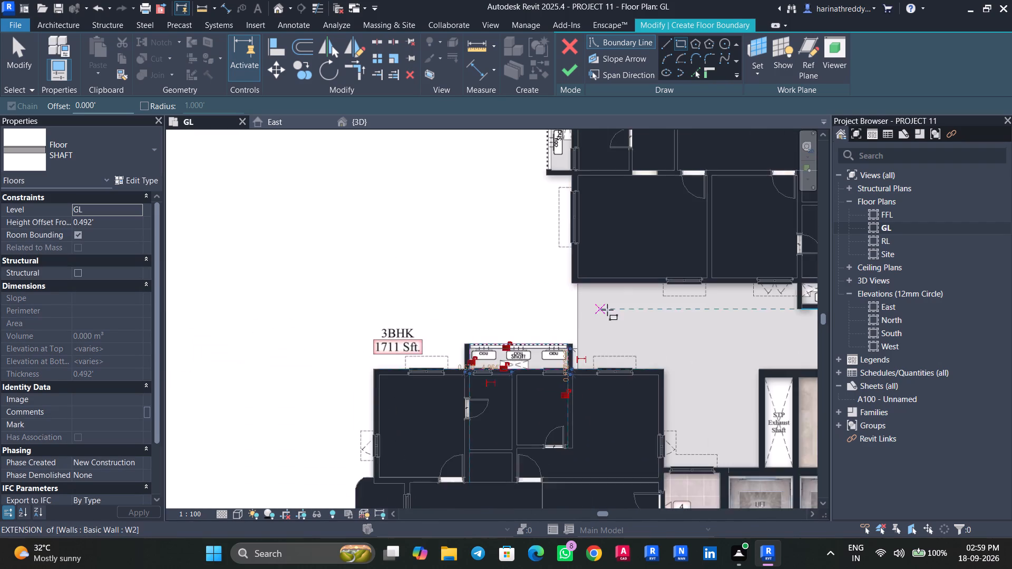
pyautogui.scroll(-5, 610, 307)
pyautogui.moveTo(610, 315); pyautogui.dragTo(592, 414, button='middle')
pyautogui.scroll(4, 567, 302)
pyautogui.scroll(-1, 568, 302)
pyautogui.scroll(10, 571, 301)
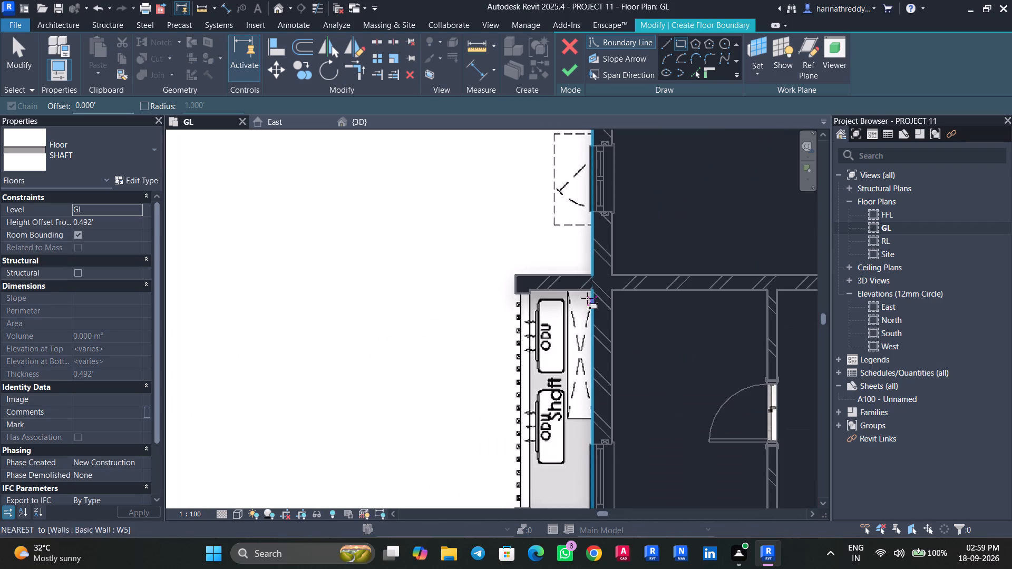
pyautogui.click(589, 290)
pyautogui.moveTo(517, 396); pyautogui.dragTo(517, 326, button='middle')
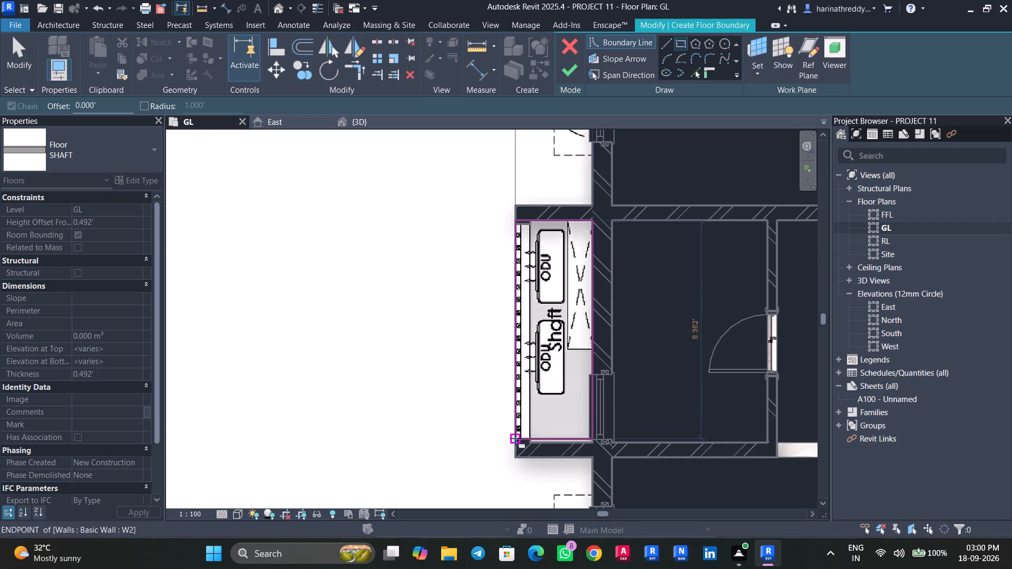
pyautogui.scroll(5, 515, 443)
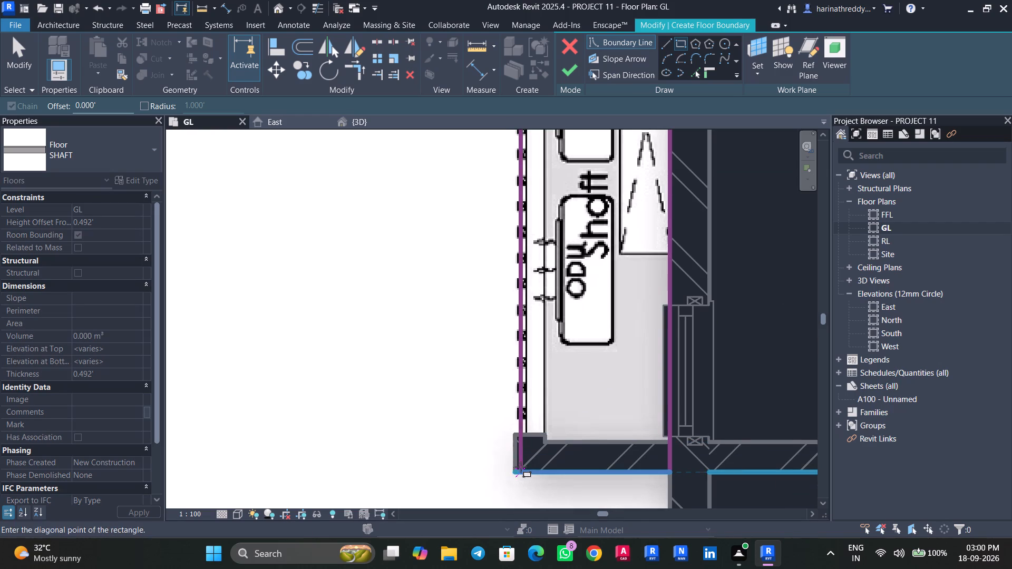
pyautogui.click(515, 471)
pyautogui.scroll(-5, 514, 471)
pyautogui.press('Escape')
pyautogui.press('Escape')
# Move the north edge of flat 1's west shaft boundary outward to the outer face of the north wall.
pyautogui.moveTo(566, 276); pyautogui.dragTo(541, 383, button='middle')
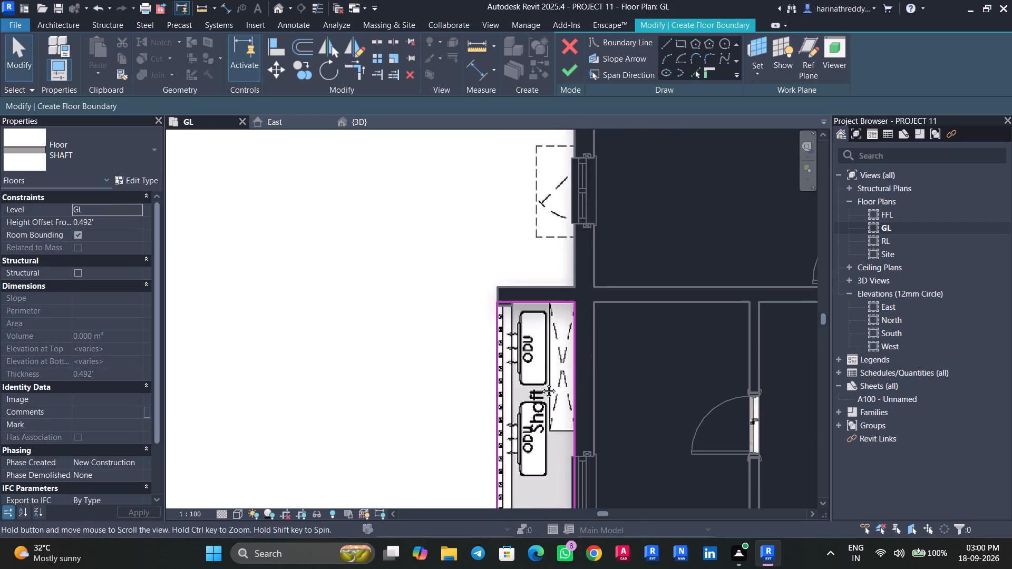
pyautogui.moveTo(541, 383); pyautogui.dragTo(541, 388, button='middle')
pyautogui.scroll(10, 530, 370)
pyautogui.click(542, 299)
pyautogui.moveTo(541, 299); pyautogui.dragTo(540, 257)
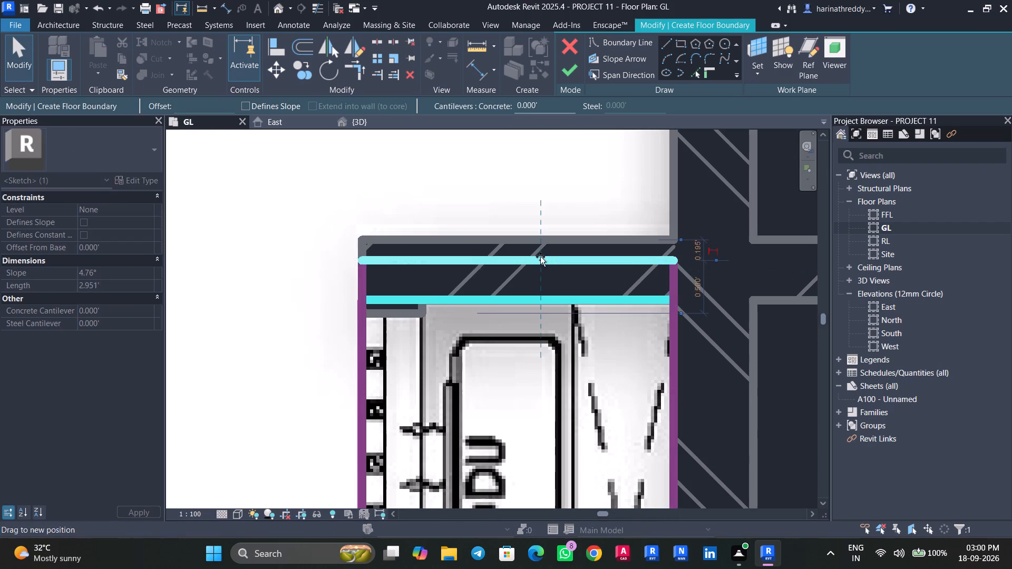
pyautogui.moveTo(540, 257); pyautogui.dragTo(539, 241)
pyautogui.scroll(-8, 516, 349)
pyautogui.press('Escape')
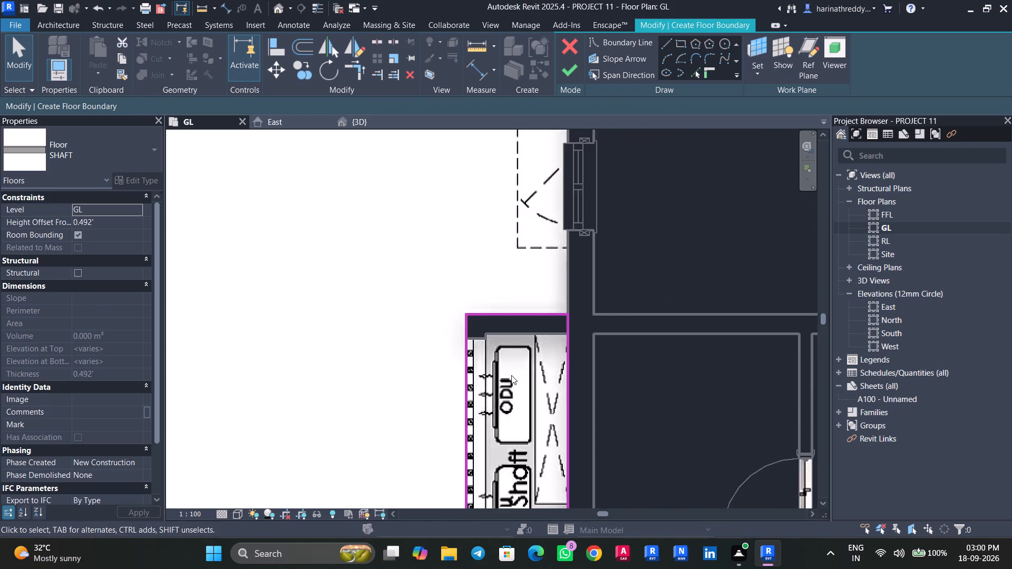
# Sketch a rectangular boundary over flat 1's north shaft beside the curved balcony, covering the walls on both sides.
pyautogui.scroll(-10, 511, 375)
pyautogui.moveTo(511, 375); pyautogui.dragTo(348, 535, button='middle')
pyautogui.scroll(6, 503, 399)
pyautogui.moveTo(507, 392); pyautogui.dragTo(494, 356, button='middle')
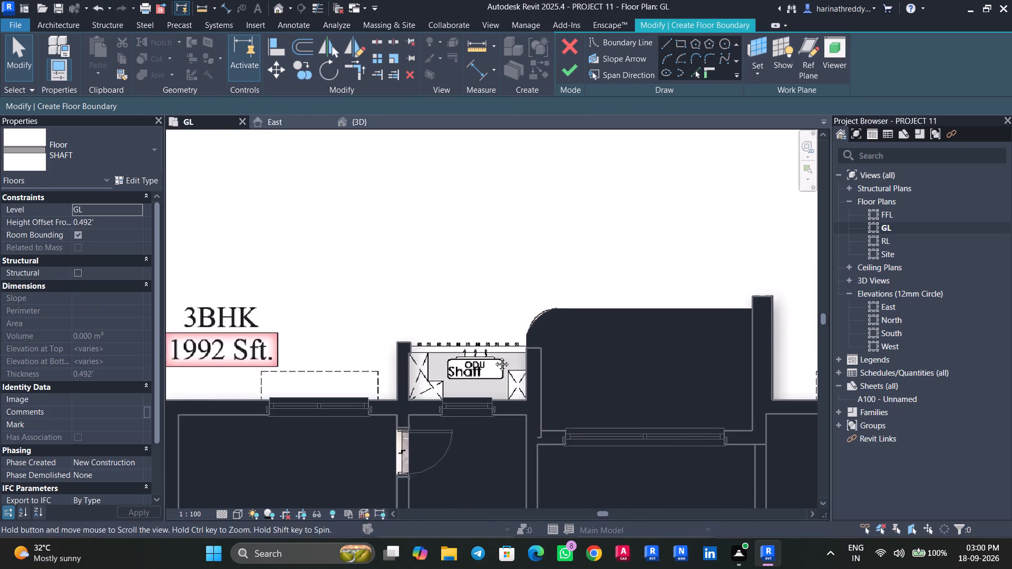
pyautogui.moveTo(494, 356); pyautogui.dragTo(491, 352, button='middle')
pyautogui.click(680, 45)
pyautogui.scroll(5, 501, 314)
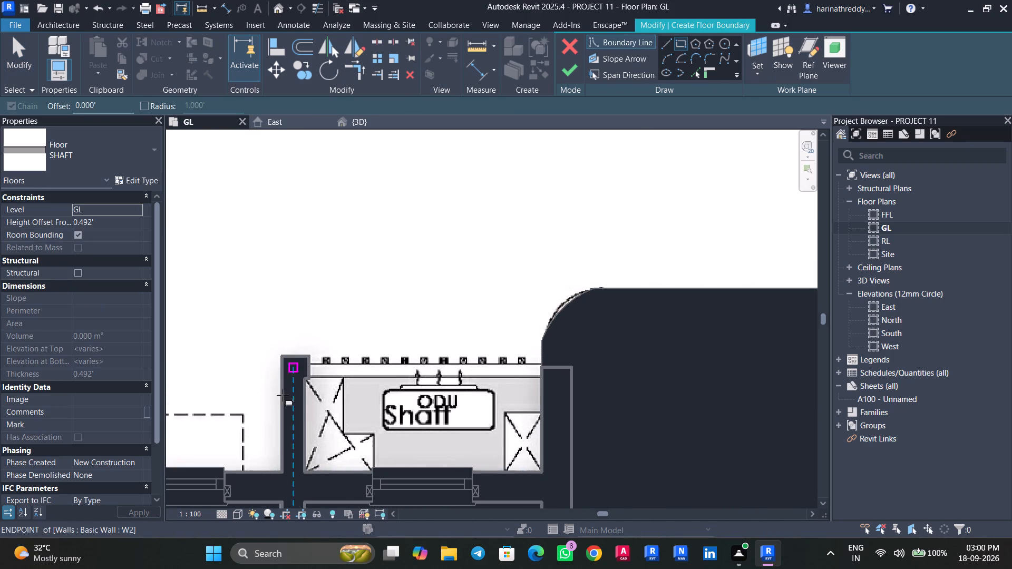
pyautogui.moveTo(294, 357); pyautogui.dragTo(288, 301, button='middle')
pyautogui.click(273, 303)
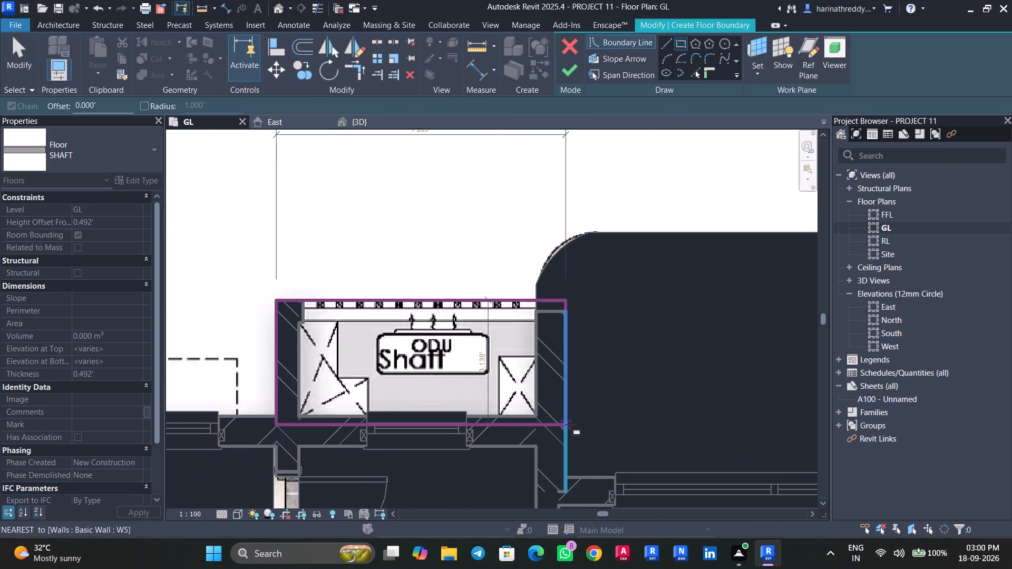
pyautogui.click(568, 418)
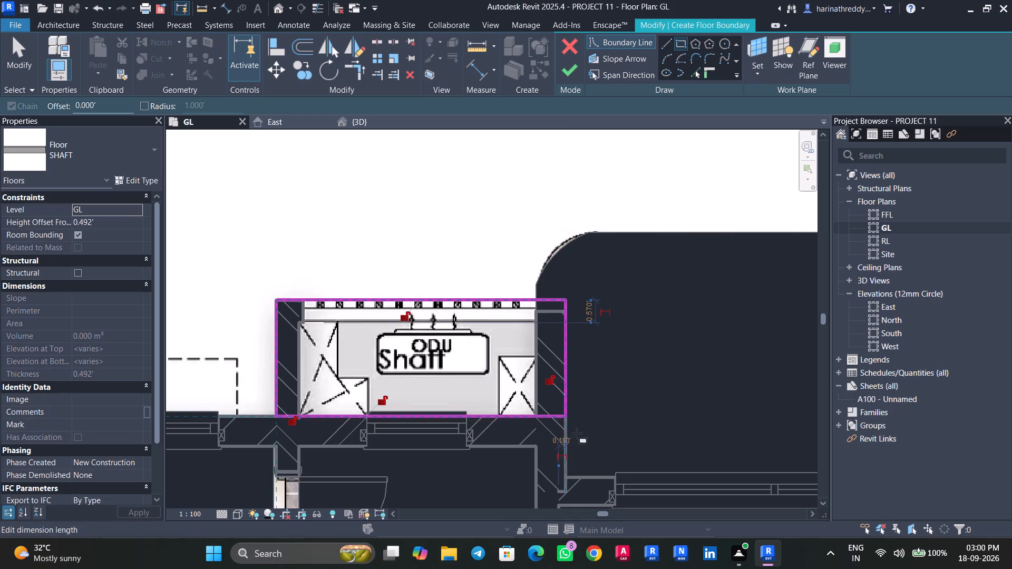
# Sketch a rectangular boundary about 5.4' long over flat 2's west shaft with the single ODU, including its north wall.
pyautogui.scroll(-4, 577, 433)
pyautogui.moveTo(639, 422); pyautogui.dragTo(445, 363, button='middle')
pyautogui.scroll(-9, 444, 363)
pyautogui.moveTo(598, 399); pyautogui.dragTo(427, 360, button='middle')
pyautogui.scroll(14, 485, 340)
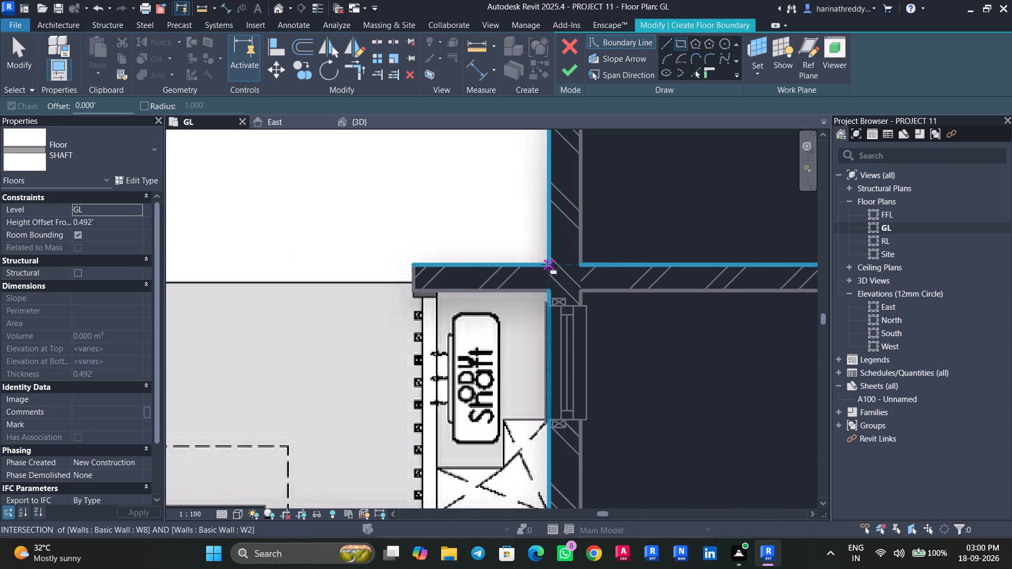
pyautogui.click(547, 264)
pyautogui.moveTo(464, 439); pyautogui.dragTo(468, 317, button='middle')
pyautogui.click(422, 386)
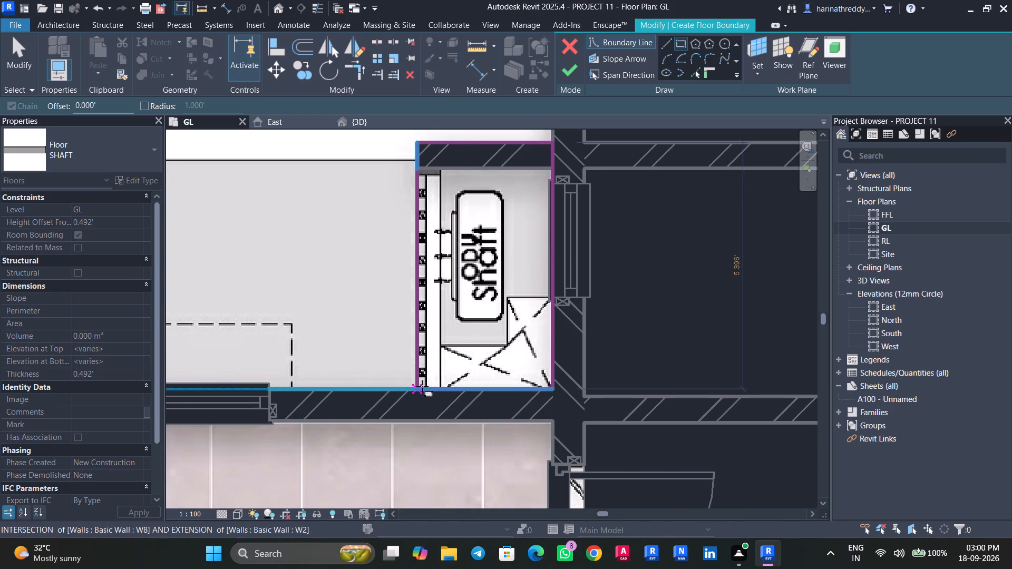
pyautogui.scroll(-16, 422, 386)
pyautogui.press('Escape')
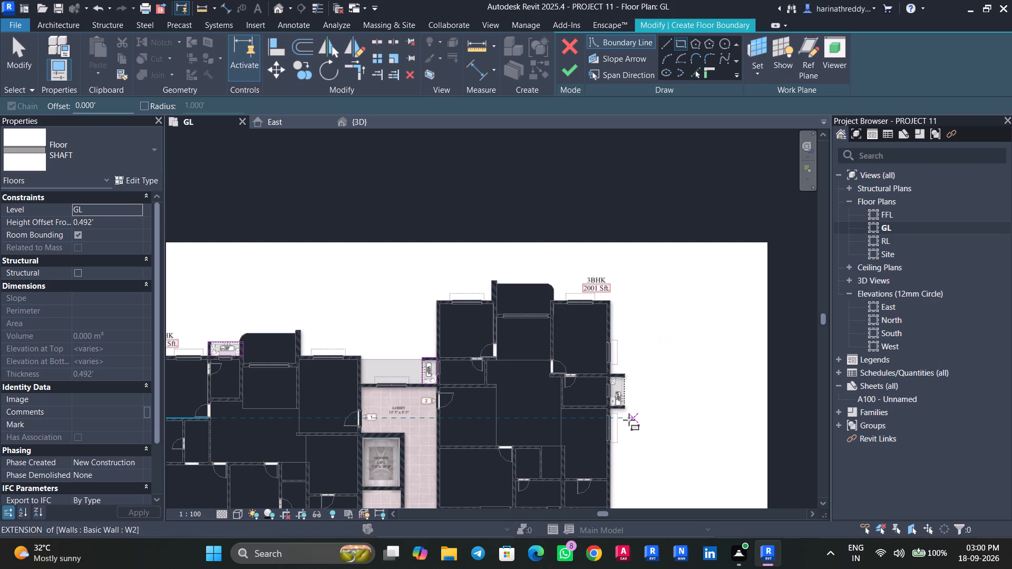
pyautogui.press('Escape')
# Sketch a rectangular boundary over flat 2's east shaft with the single ODU, including both end walls.
pyautogui.scroll(9, 617, 378)
pyautogui.moveTo(617, 393); pyautogui.dragTo(541, 273, button='middle')
pyautogui.scroll(1, 617, 393)
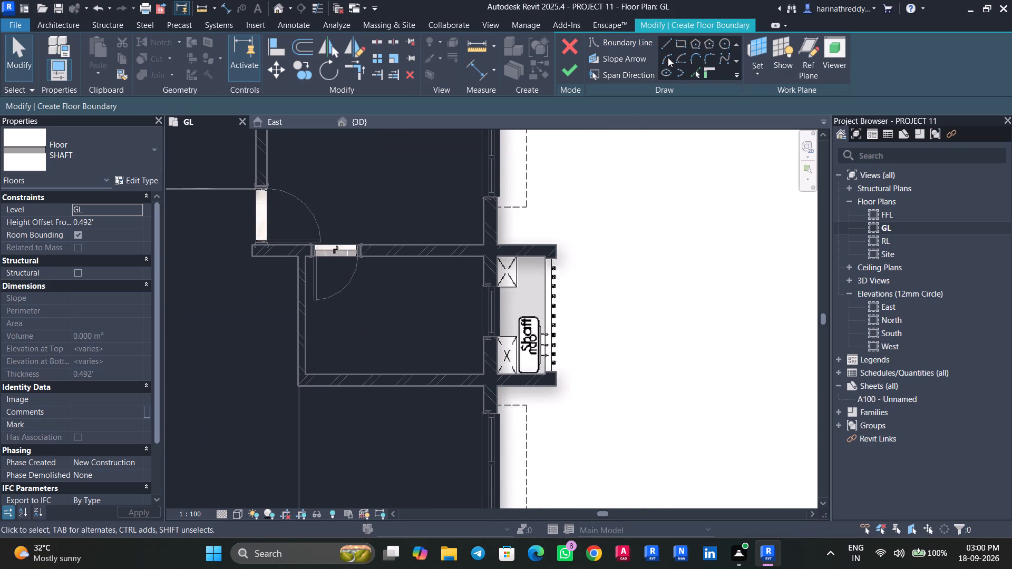
pyautogui.click(676, 45)
pyautogui.scroll(4, 570, 232)
pyautogui.click(444, 254)
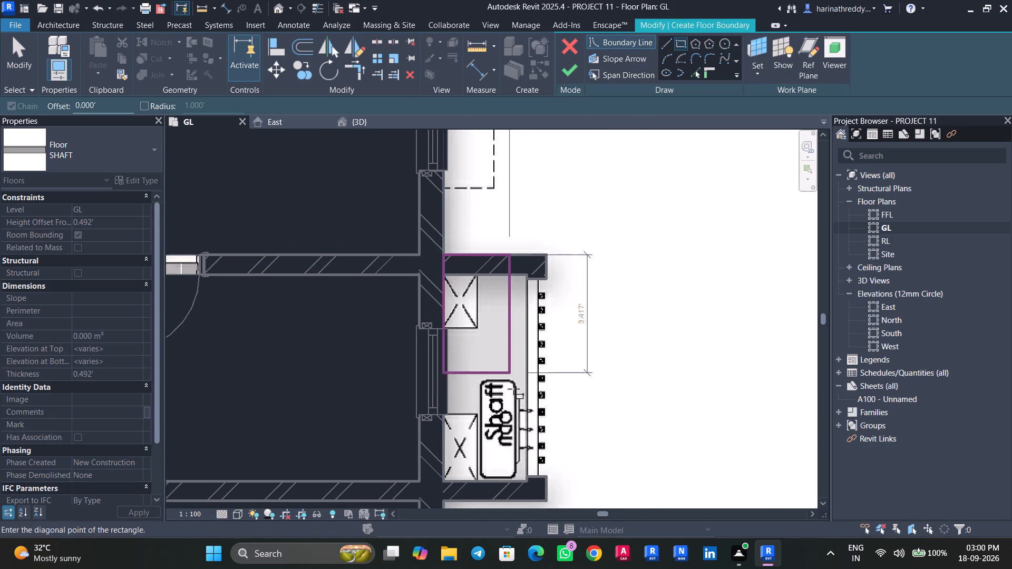
pyautogui.moveTo(519, 395); pyautogui.dragTo(514, 290, button='middle')
pyautogui.click(544, 395)
# Sketch a rectangular boundary over the 1858 Sft. flat's north shaft with the single ODU, including its enclosing walls.
pyautogui.scroll(-2, 550, 401)
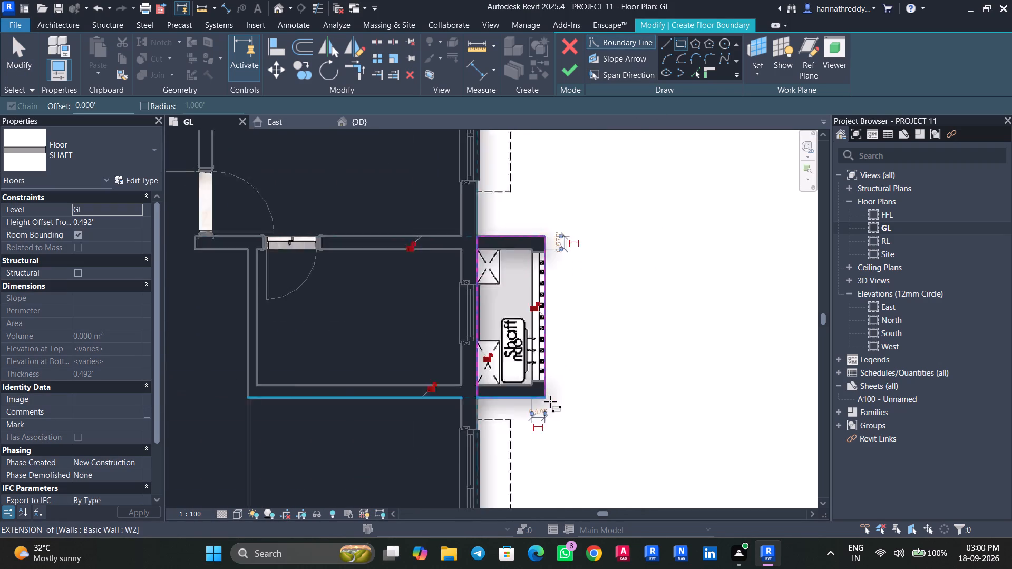
pyautogui.scroll(-10, 550, 401)
pyautogui.moveTo(571, 436); pyautogui.dragTo(506, 282, button='middle')
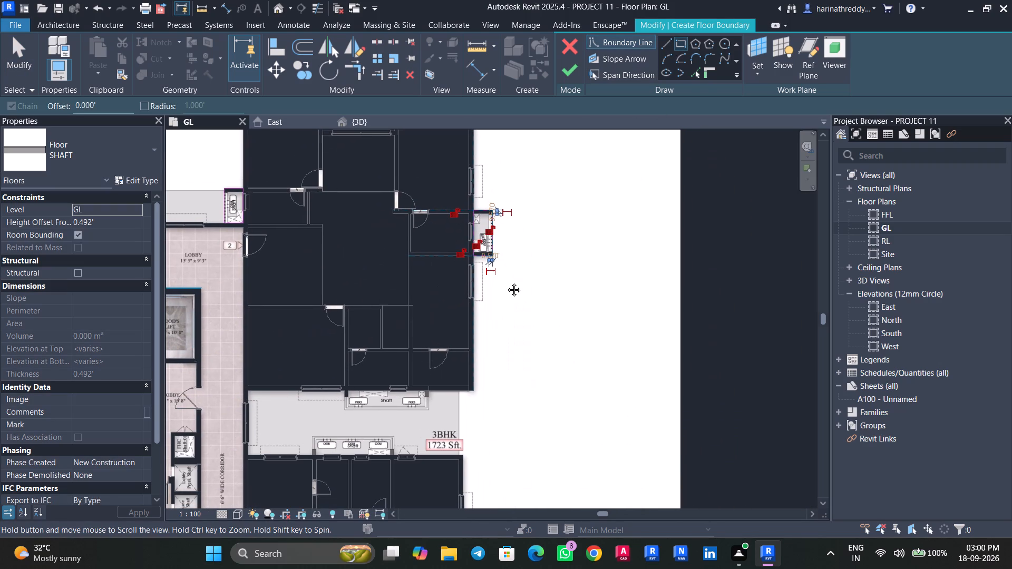
pyautogui.moveTo(506, 282); pyautogui.dragTo(499, 144, button='middle')
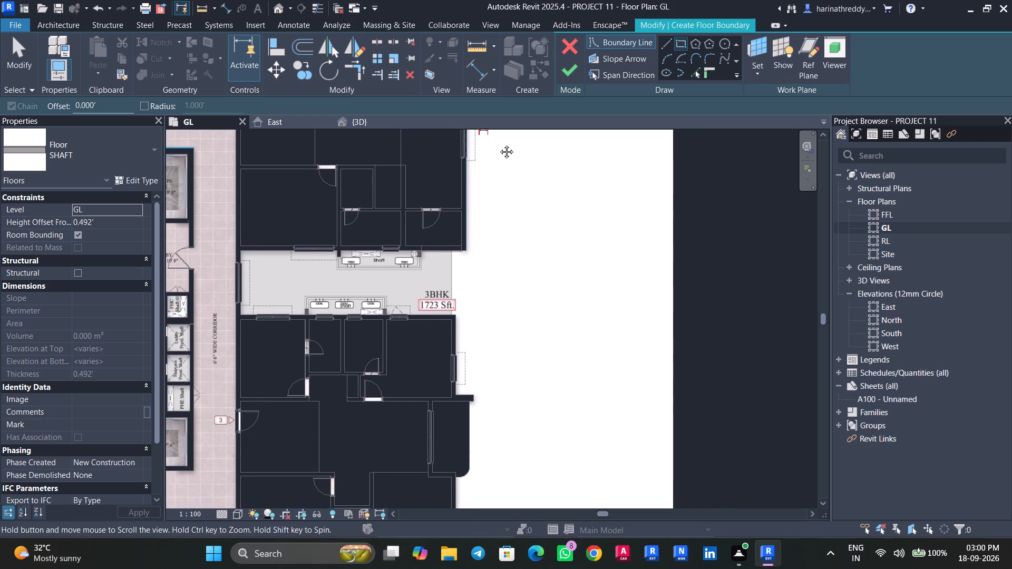
pyautogui.moveTo(499, 144); pyautogui.dragTo(499, 146, button='middle')
pyautogui.moveTo(538, 314); pyautogui.dragTo(559, 187, button='middle')
pyautogui.moveTo(494, 462); pyautogui.dragTo(742, 401, button='middle')
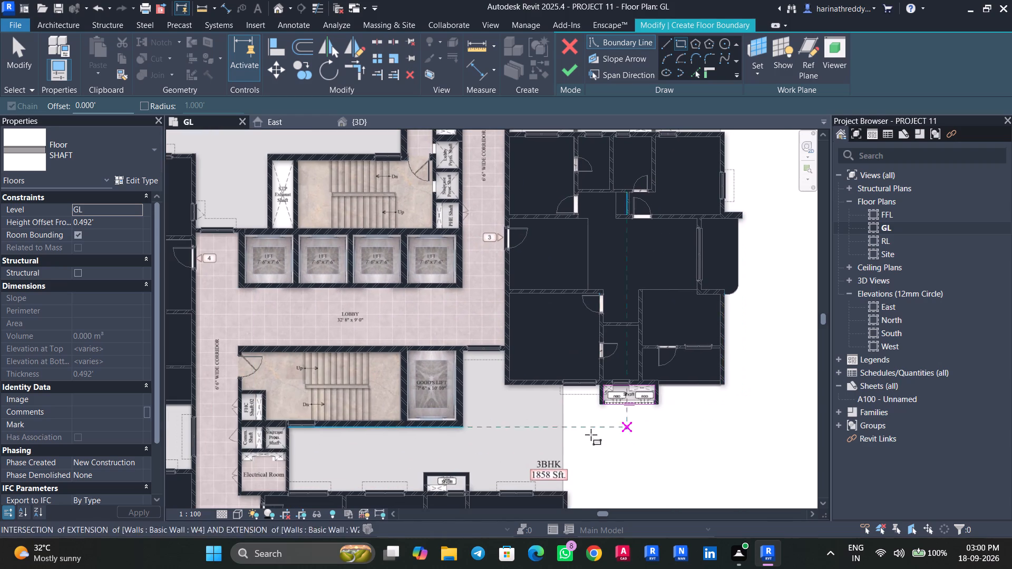
pyautogui.moveTo(552, 447); pyautogui.dragTo(617, 352, button='middle')
pyautogui.scroll(1, 617, 352)
pyautogui.scroll(8, 521, 415)
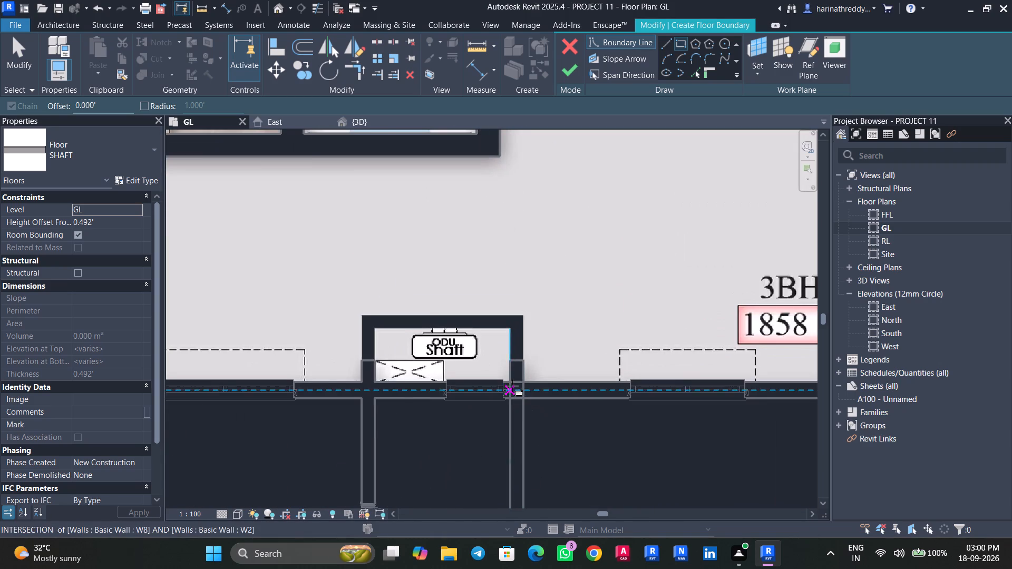
pyautogui.scroll(5, 512, 385)
pyautogui.click(509, 382)
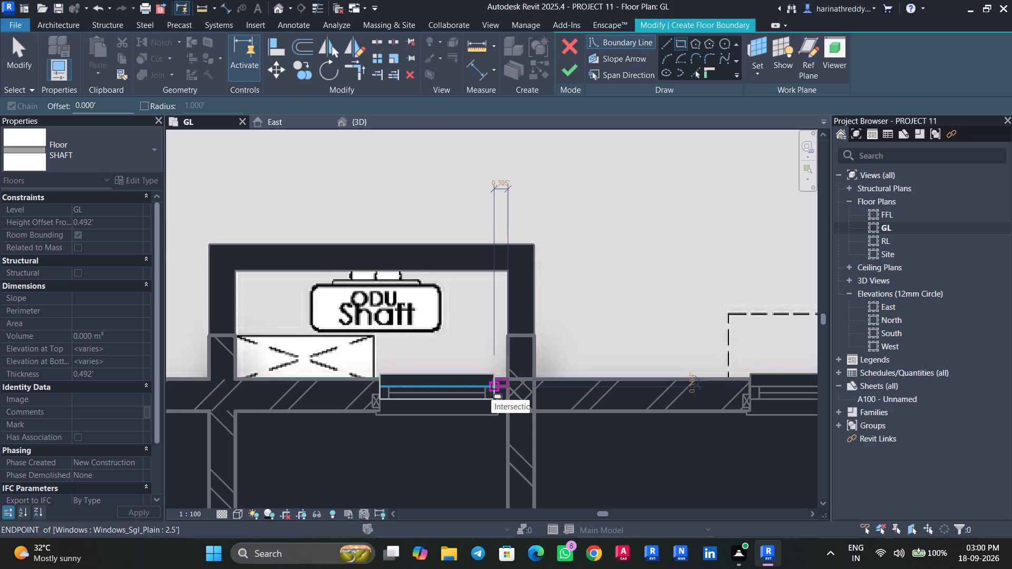
pyautogui.press('Escape')
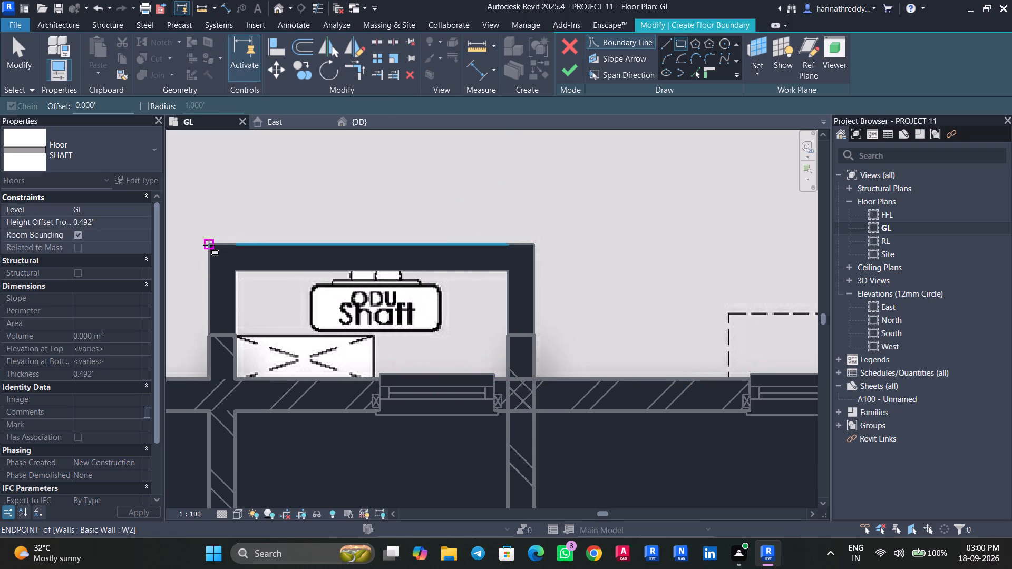
pyautogui.click(209, 245)
pyautogui.click(537, 376)
pyautogui.scroll(-2, 538, 375)
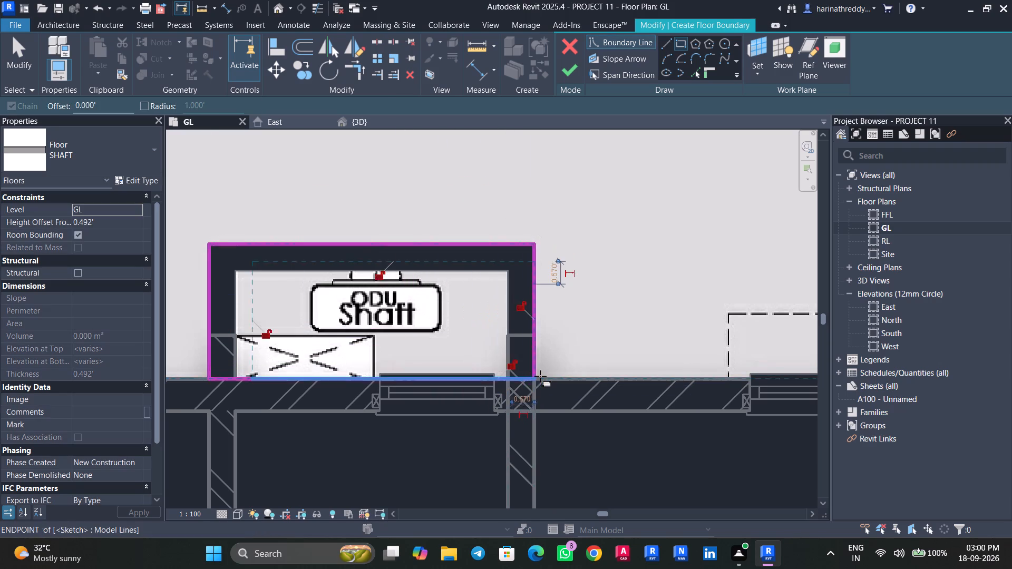
pyautogui.scroll(-8, 540, 376)
pyautogui.scroll(1, 546, 377)
pyautogui.scroll(-3, 546, 377)
pyautogui.press('Escape')
# Sketch a rectangular boundary about 12.6' by 2.9' over flat 3's north shaft with the three ODUs.
pyautogui.scroll(-4, 310, 332)
pyautogui.moveTo(312, 332); pyautogui.dragTo(425, 214, button='middle')
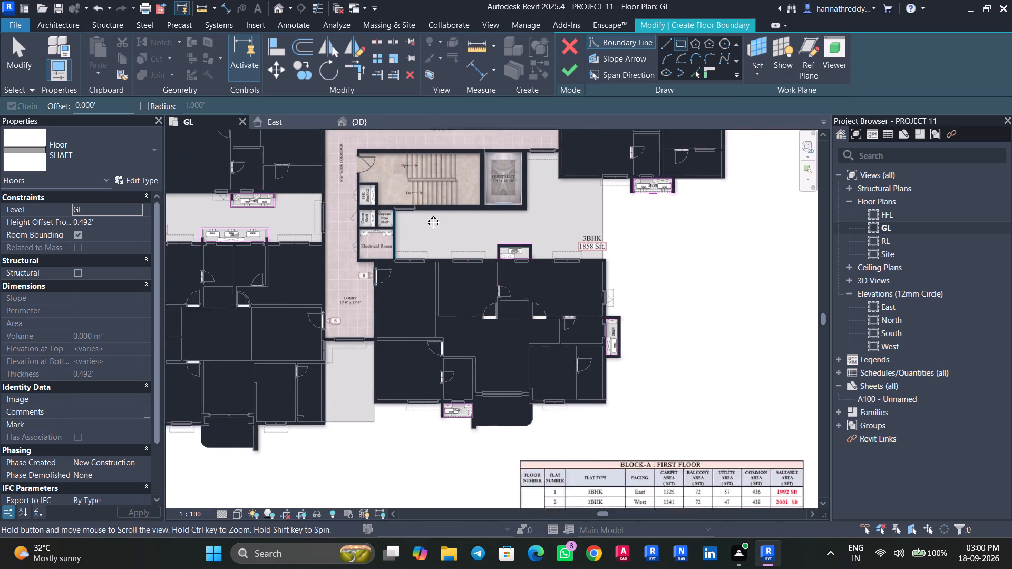
pyautogui.moveTo(425, 214); pyautogui.dragTo(471, 168, button='middle')
pyautogui.moveTo(429, 365); pyautogui.dragTo(431, 465, button='middle')
pyautogui.moveTo(407, 260); pyautogui.dragTo(411, 365, button='middle')
pyautogui.moveTo(408, 307); pyautogui.dragTo(408, 392, button='middle')
pyautogui.moveTo(431, 303); pyautogui.dragTo(431, 412, button='middle')
pyautogui.moveTo(429, 328); pyautogui.dragTo(420, 431, button='middle')
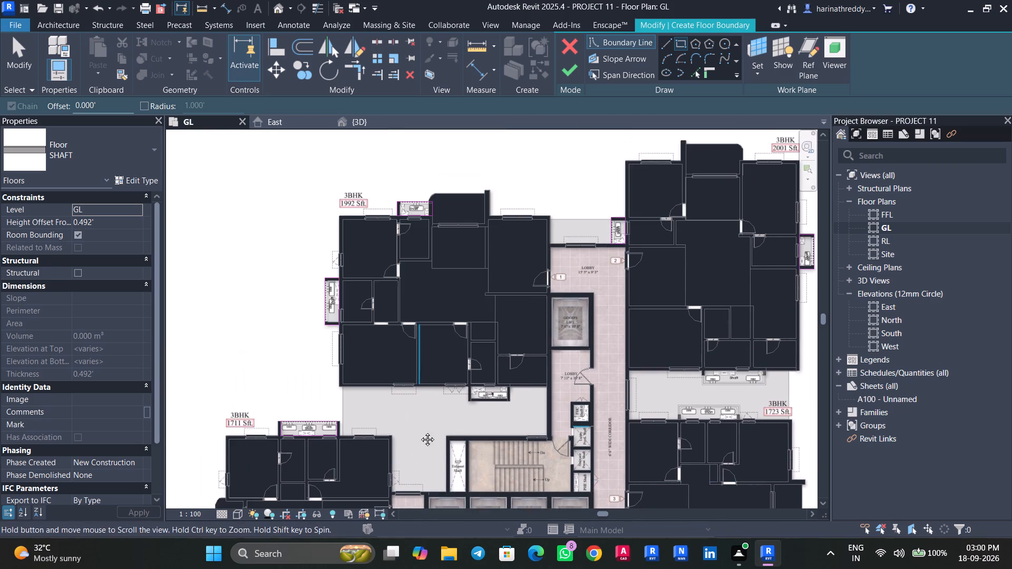
pyautogui.moveTo(420, 431); pyautogui.dragTo(420, 432, button='middle')
pyautogui.moveTo(418, 424); pyautogui.dragTo(259, 221, button='middle')
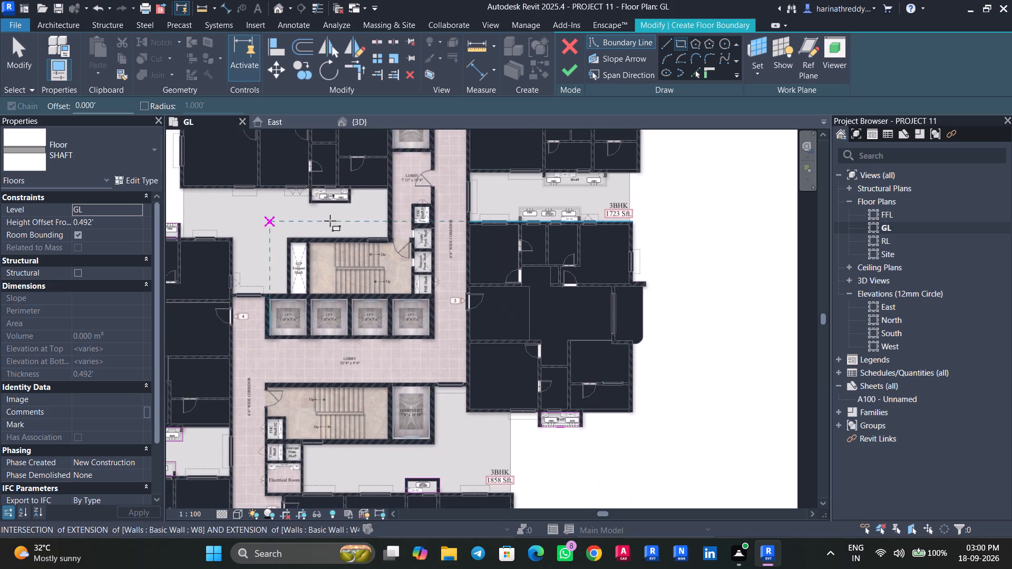
pyautogui.scroll(6, 620, 172)
pyautogui.scroll(-1, 605, 197)
pyautogui.scroll(2, 605, 197)
pyautogui.scroll(5, 474, 308)
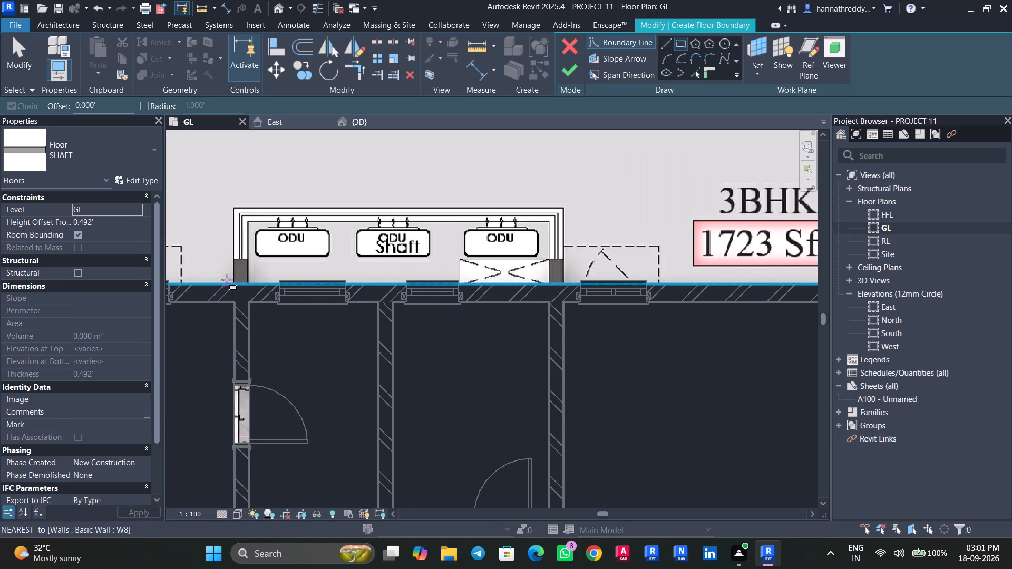
pyautogui.click(234, 280)
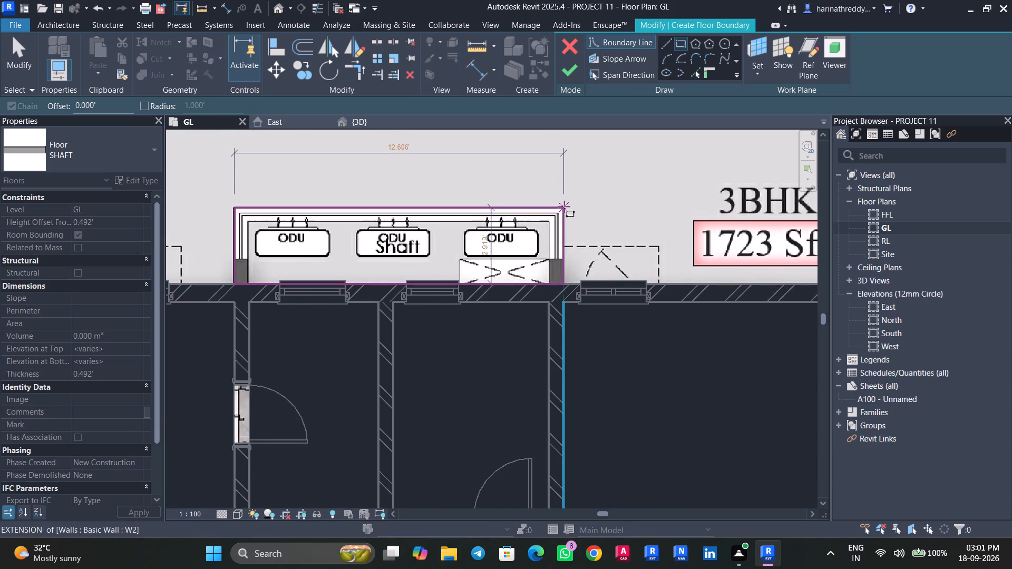
pyautogui.click(564, 209)
# Sketch a rectangular boundary over flat 2's south shaft with the two ODUs, out to the shaft's outer edge.
pyautogui.moveTo(582, 199); pyautogui.dragTo(602, 393, button='middle')
pyautogui.scroll(1, 604, 387)
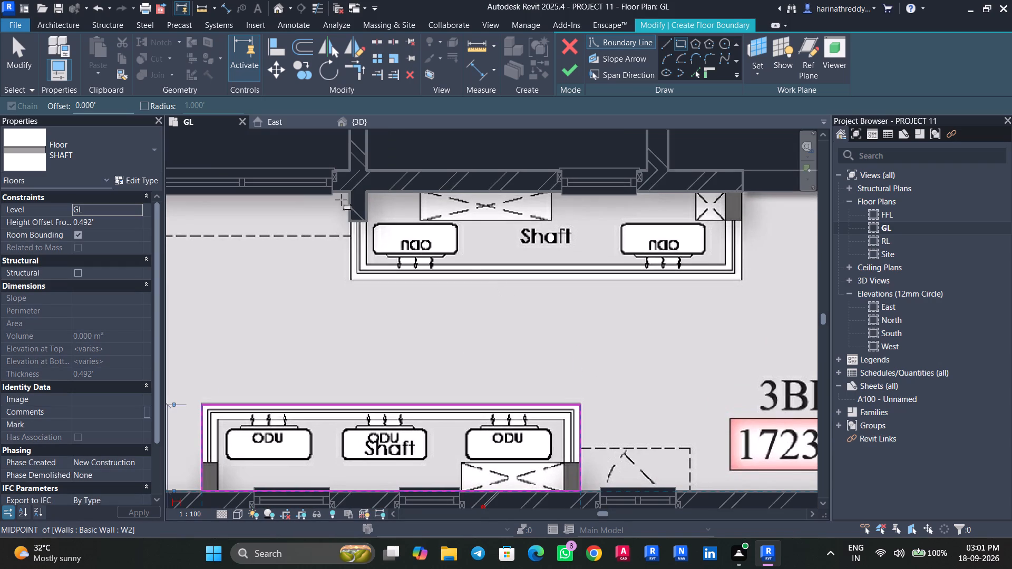
pyautogui.click(347, 189)
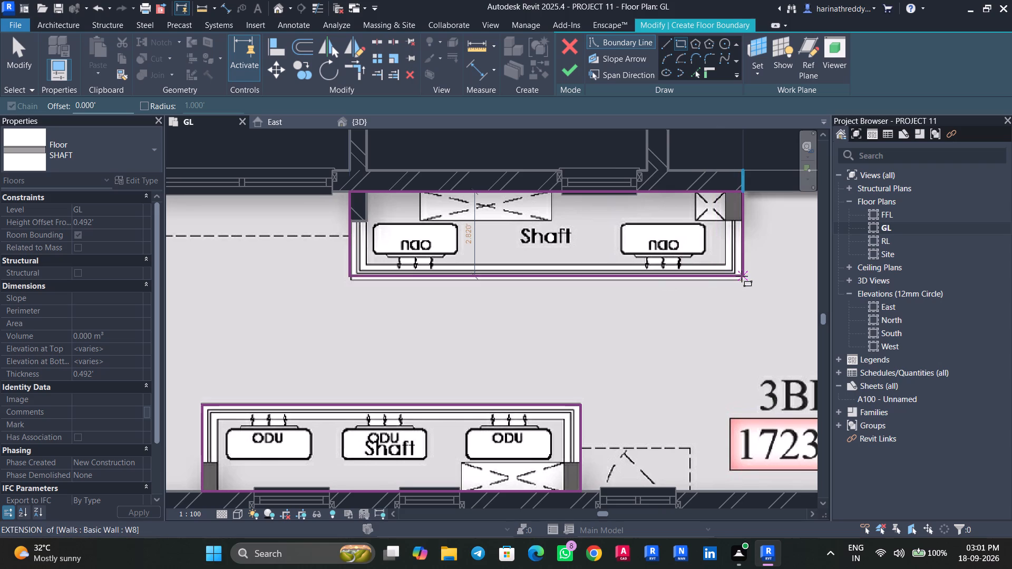
pyautogui.click(742, 280)
pyautogui.scroll(-5, 718, 313)
pyautogui.moveTo(718, 313); pyautogui.dragTo(709, 286, button='middle')
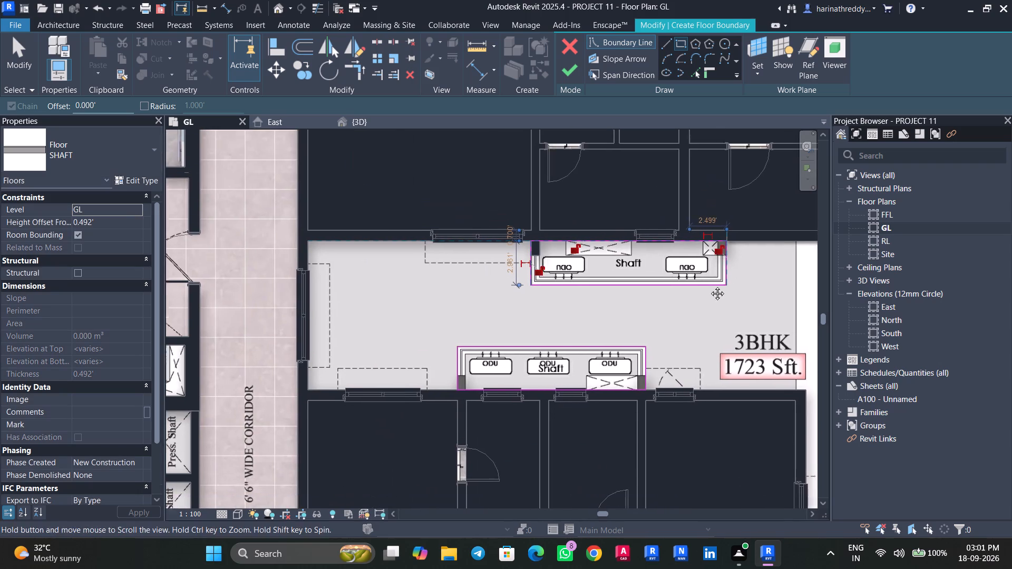
pyautogui.moveTo(709, 286); pyautogui.dragTo(708, 282, button='middle')
pyautogui.press('Escape')
# Finish the SHAFT floor boundary sketch and clear the selection.
pyautogui.scroll(-9, 587, 261)
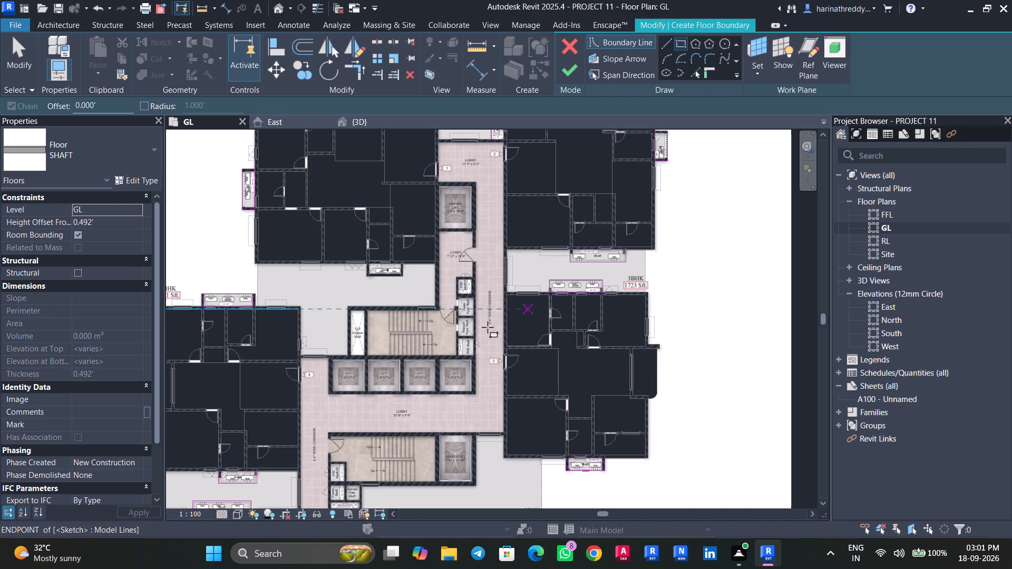
pyautogui.scroll(4, 310, 335)
pyautogui.click(572, 71)
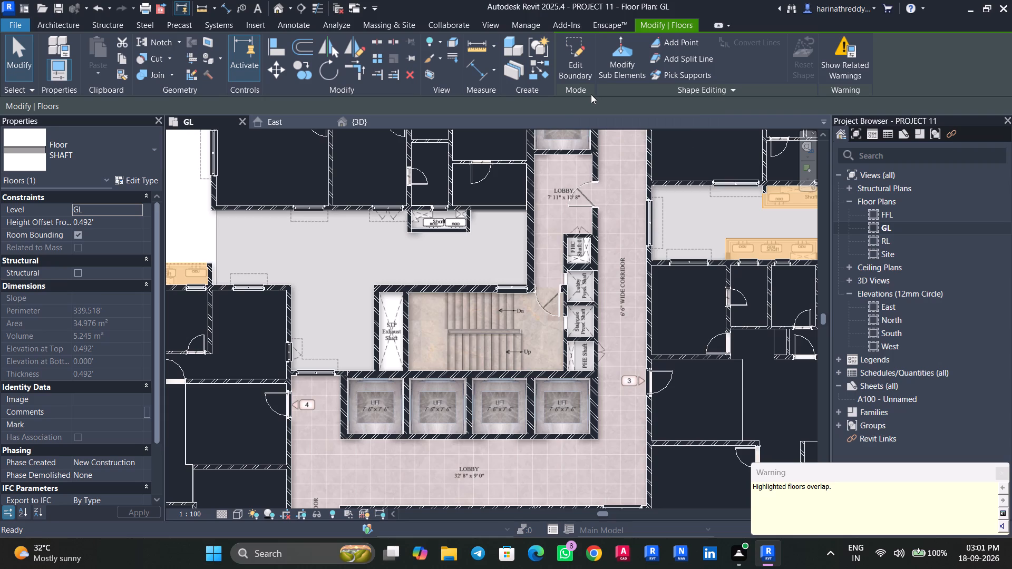
pyautogui.press('Escape')
# Set the draw layer of the first-floor plan raster image to Foreground.
pyautogui.scroll(4, 722, 211)
pyautogui.moveTo(723, 210); pyautogui.dragTo(549, 216, button='middle')
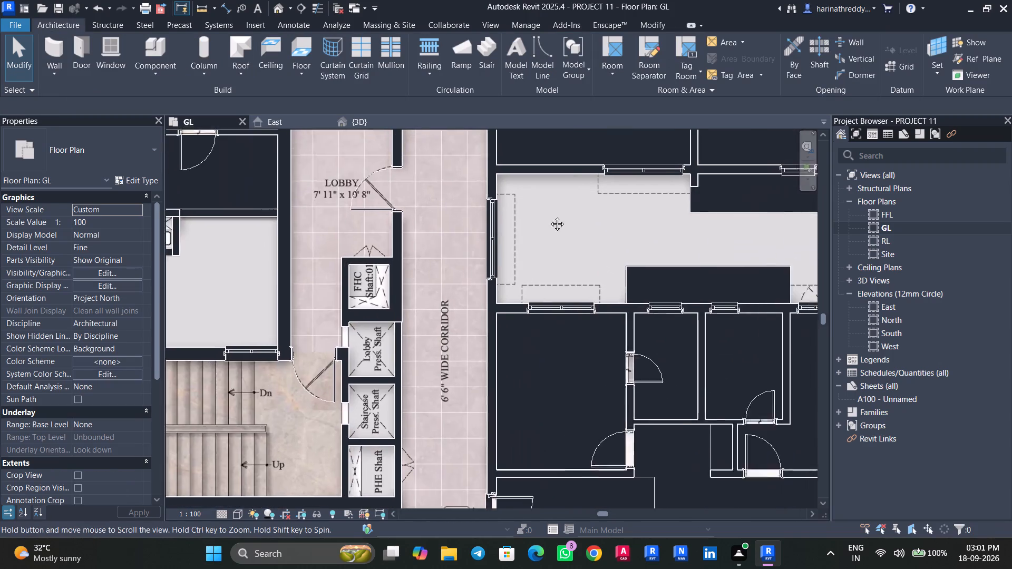
pyautogui.moveTo(549, 216); pyautogui.dragTo(399, 219, button='middle')
pyautogui.click(375, 199)
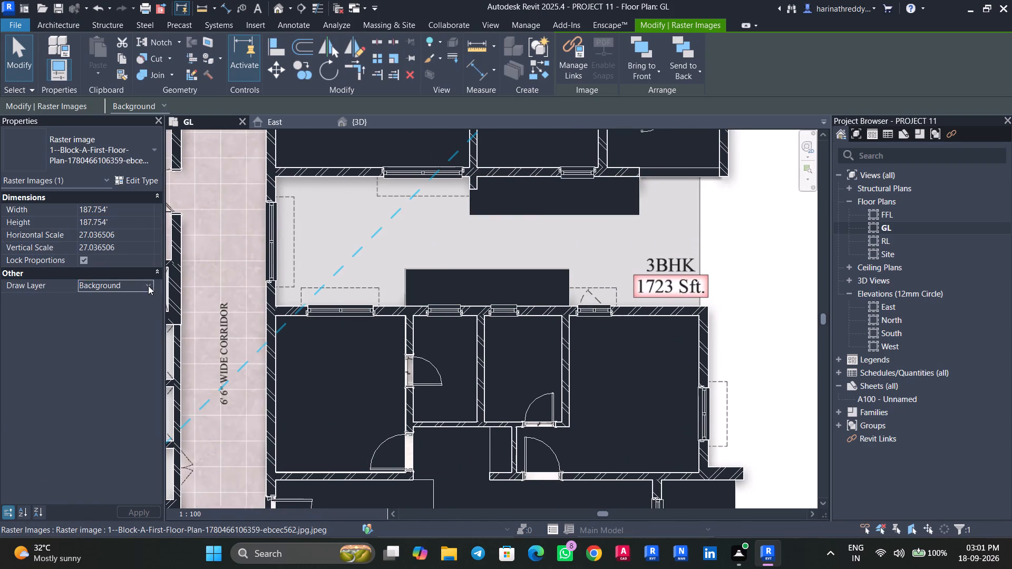
pyautogui.click(148, 286)
pyautogui.click(128, 307)
# Place a short W2 wall over the grey stub at the west end of flat 3's three-ODU shaft.
pyautogui.scroll(4, 527, 248)
pyautogui.moveTo(435, 297); pyautogui.dragTo(508, 240, button='middle')
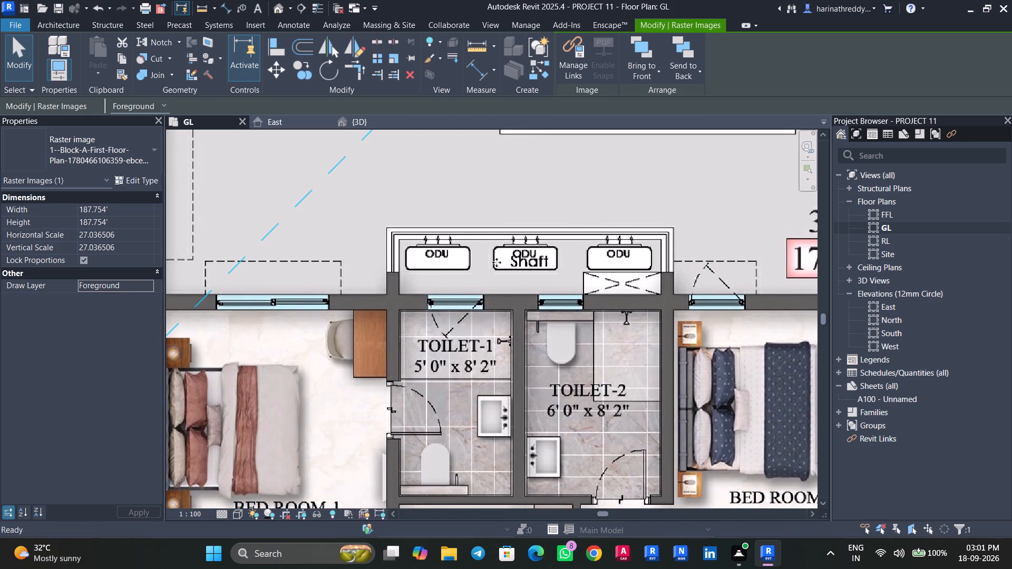
pyautogui.write('WA')
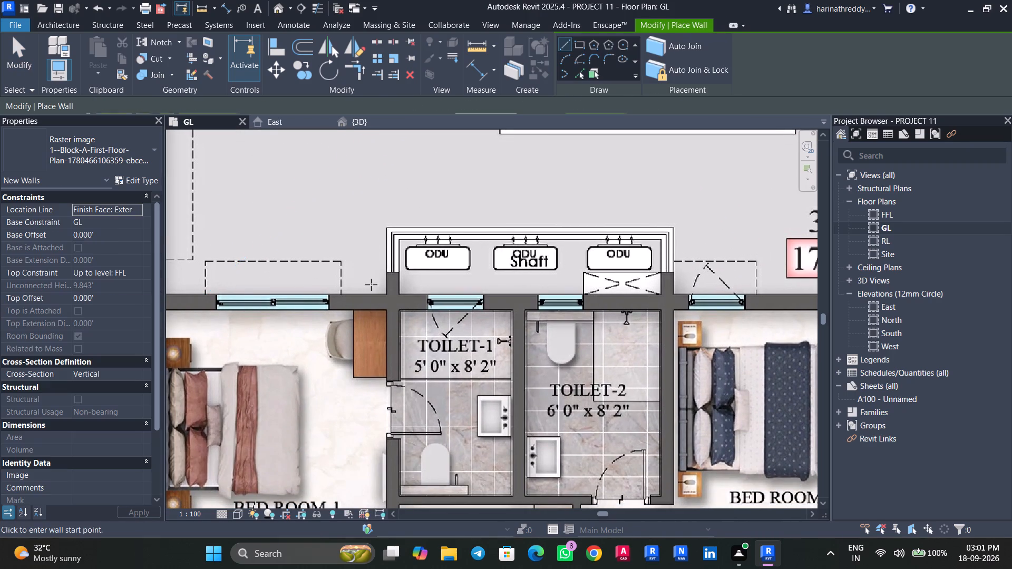
pyautogui.scroll(2, 398, 301)
pyautogui.scroll(-1, 398, 301)
pyautogui.scroll(1, 399, 301)
pyautogui.click(385, 289)
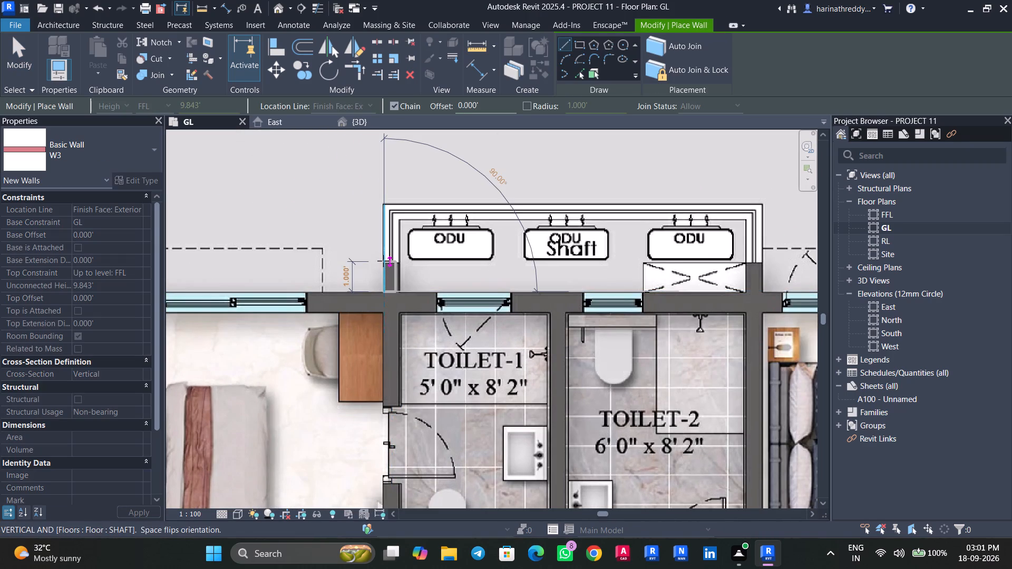
pyautogui.scroll(2, 382, 260)
pyautogui.click(76, 148)
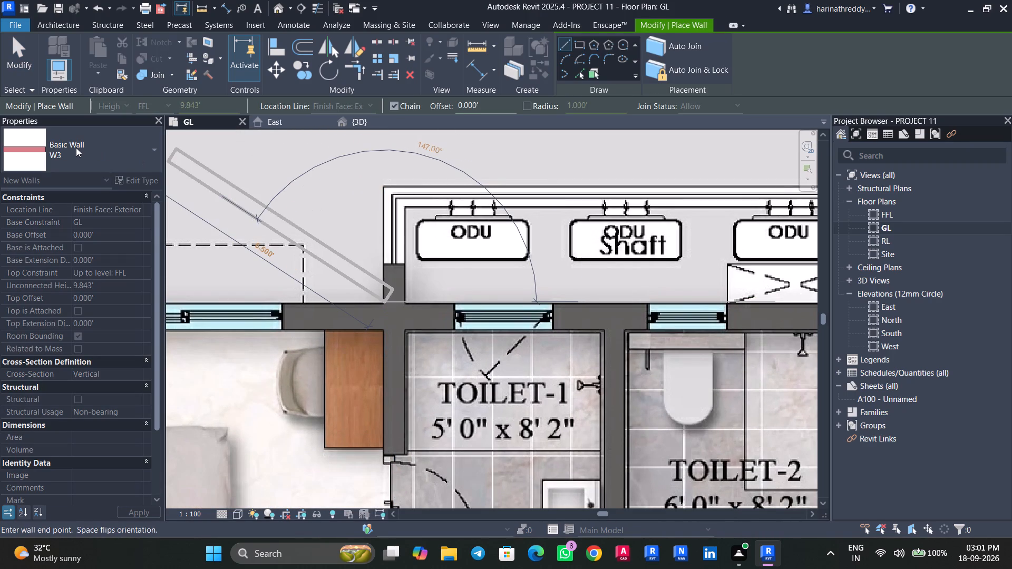
pyautogui.press('Escape')
pyautogui.press('Escape')
pyautogui.click(82, 151)
pyautogui.scroll(4, 56, 228)
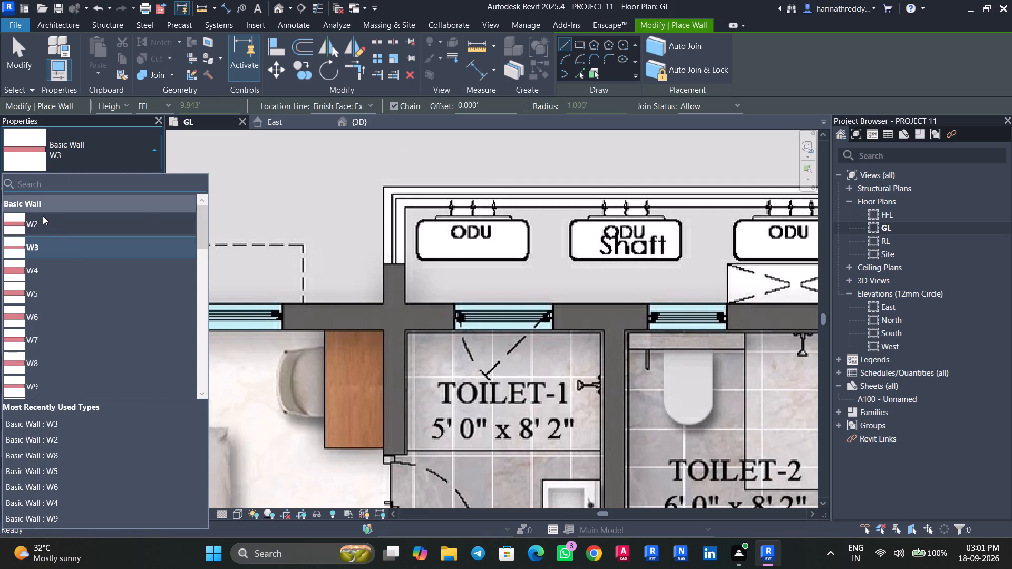
pyautogui.click(43, 215)
pyautogui.scroll(4, 415, 300)
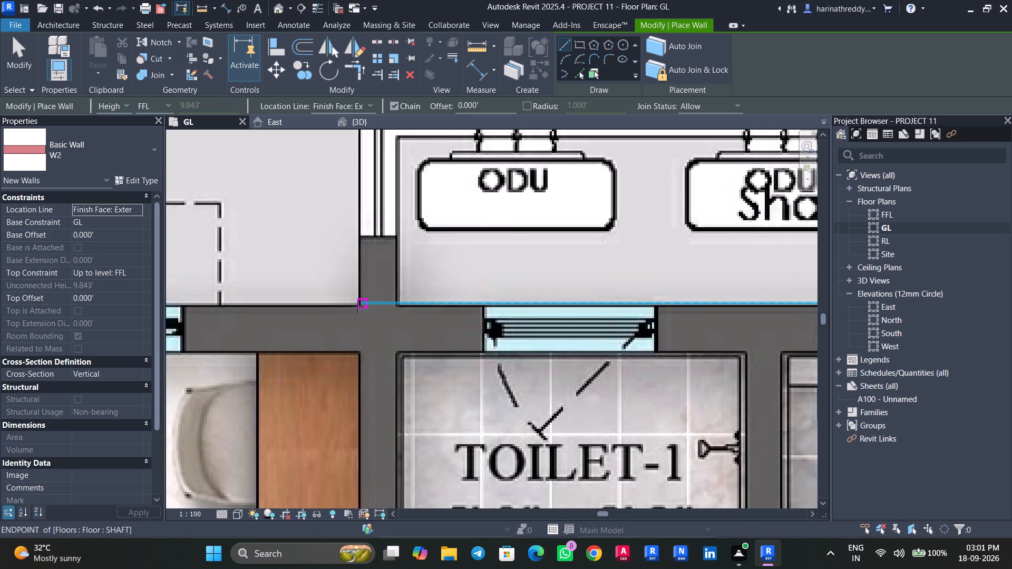
pyautogui.click(357, 307)
pyautogui.click(359, 236)
pyautogui.press('Escape')
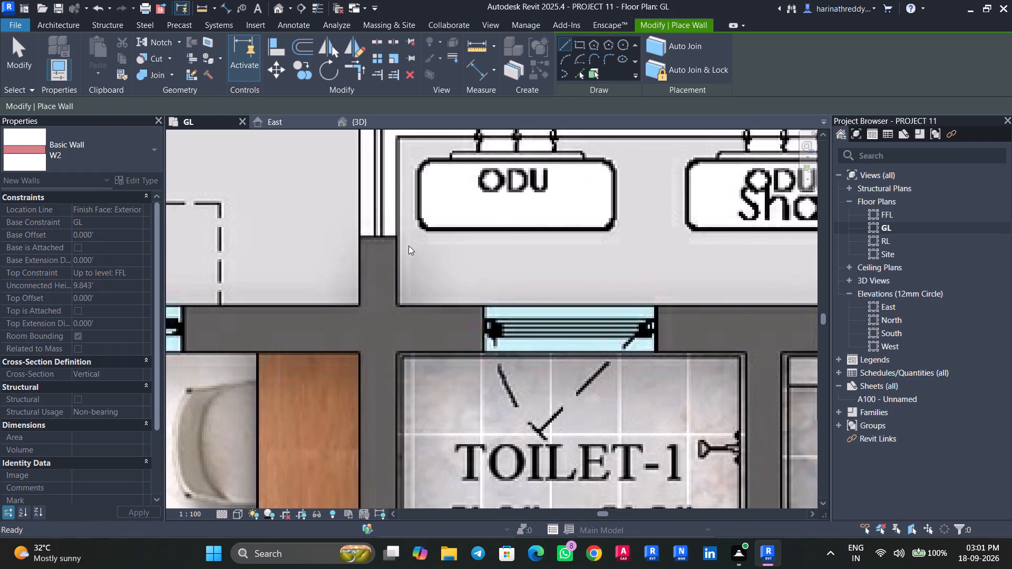
pyautogui.press('Escape')
# Place a W2 wall about 0.9' long, flipped inward, over the stub at the east end of flat 3's three-ODU shaft.
pyautogui.scroll(-4, 478, 269)
pyautogui.moveTo(497, 267); pyautogui.dragTo(85, 275, button='middle')
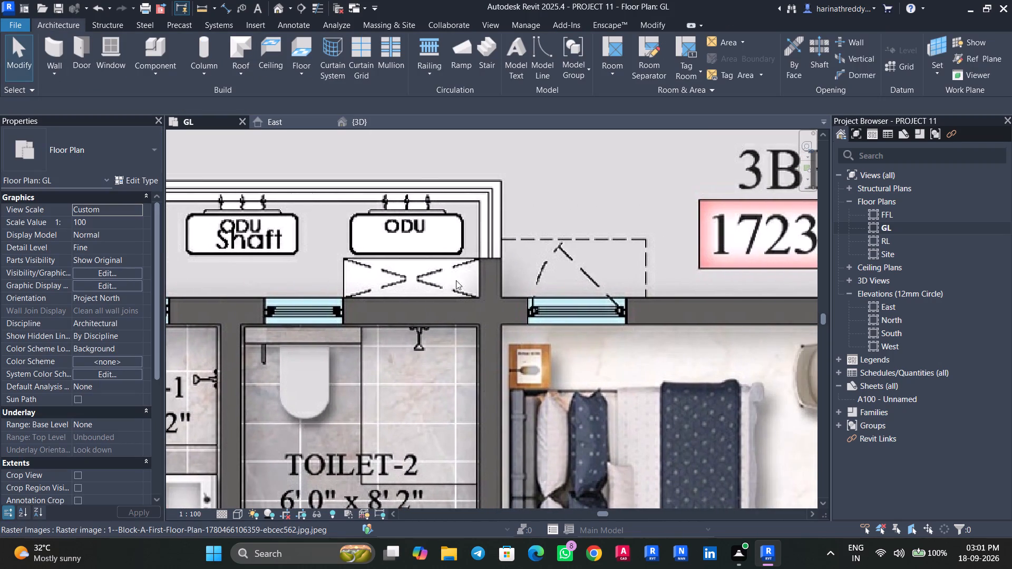
pyautogui.scroll(4, 466, 278)
pyautogui.write('WA')
pyautogui.scroll(3, 527, 298)
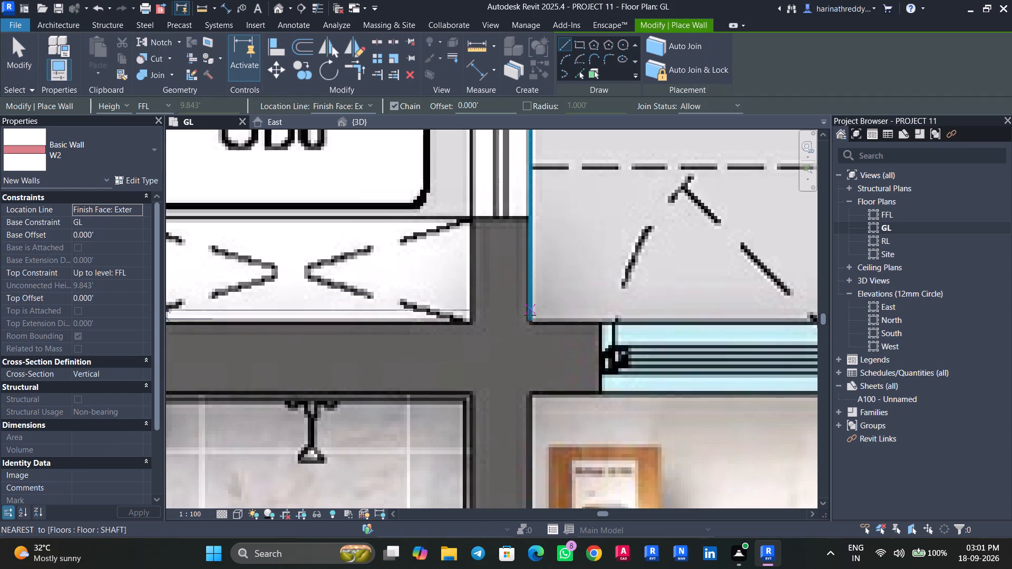
pyautogui.click(530, 320)
pyautogui.press('space')
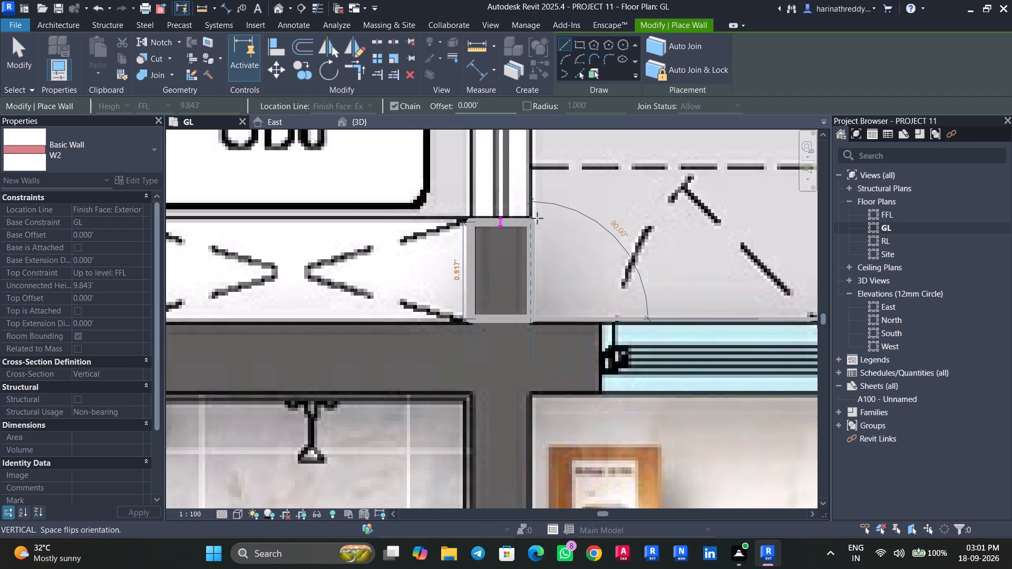
pyautogui.click(537, 215)
pyautogui.scroll(-12, 536, 218)
pyautogui.press('Escape')
pyautogui.press('Escape')
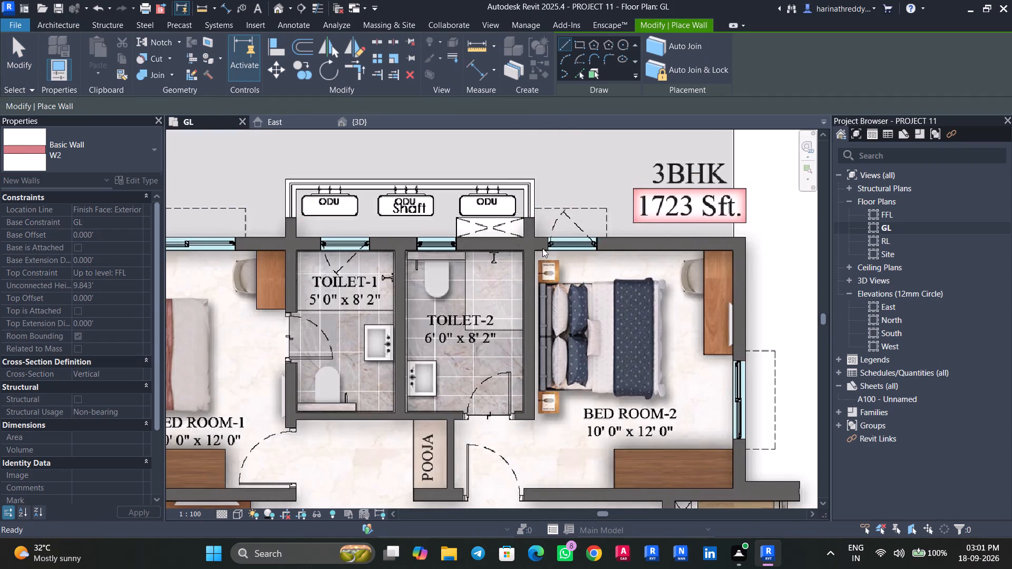
# Place a short W2 wall over the stub at the west end of flat 2's two-ODU south shaft.
pyautogui.scroll(-8, 548, 239)
pyautogui.moveTo(564, 194); pyautogui.dragTo(563, 281, button='middle')
pyautogui.scroll(12, 519, 247)
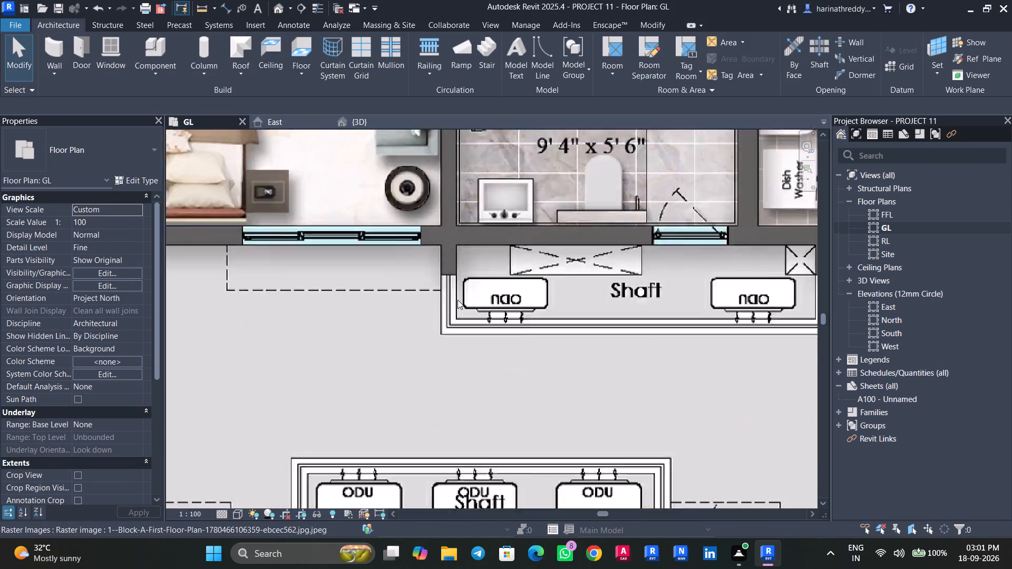
pyautogui.scroll(2, 458, 300)
pyautogui.press('Escape')
pyautogui.click(327, 351)
pyautogui.press('Escape')
pyautogui.press('w')
pyautogui.press('a')
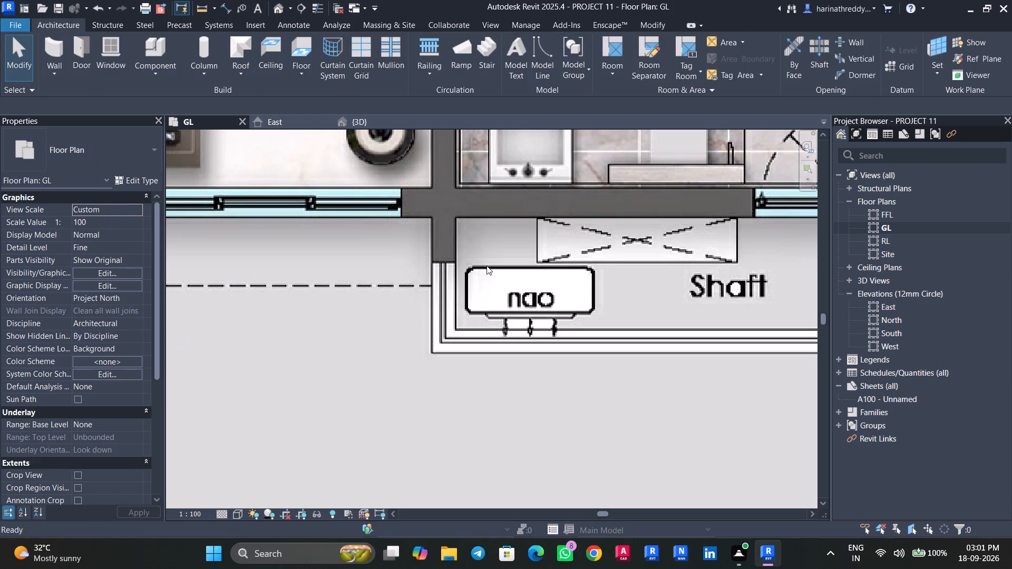
pyautogui.click(460, 217)
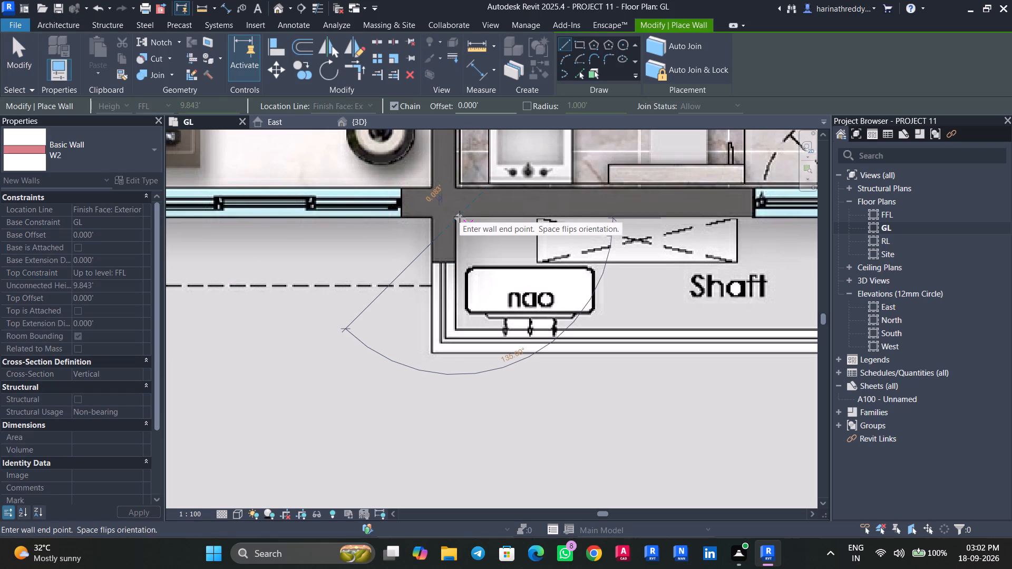
pyautogui.click(457, 262)
pyautogui.moveTo(559, 261); pyautogui.dragTo(299, 305, button='middle')
pyautogui.press('Escape')
pyautogui.press('Escape')
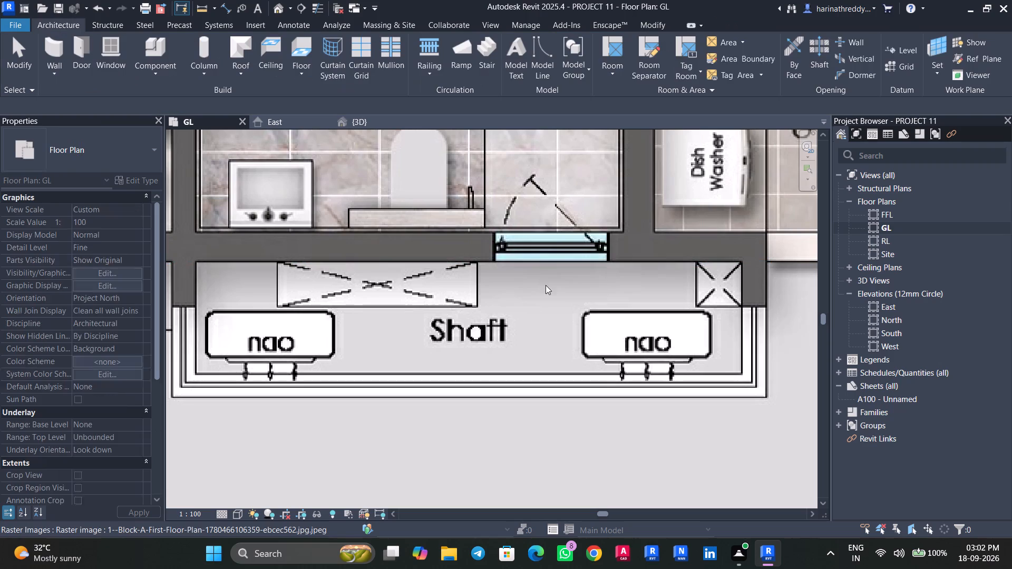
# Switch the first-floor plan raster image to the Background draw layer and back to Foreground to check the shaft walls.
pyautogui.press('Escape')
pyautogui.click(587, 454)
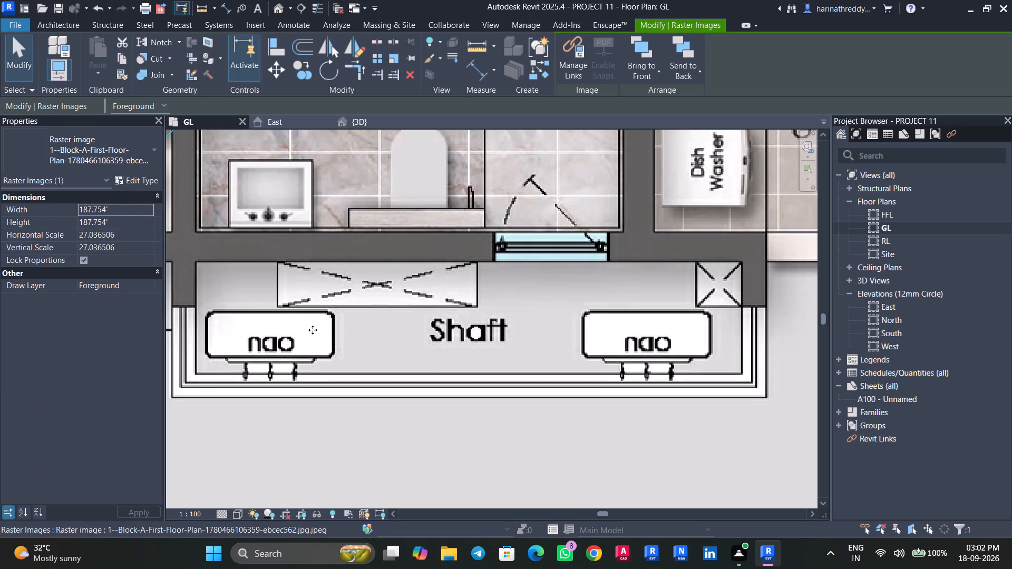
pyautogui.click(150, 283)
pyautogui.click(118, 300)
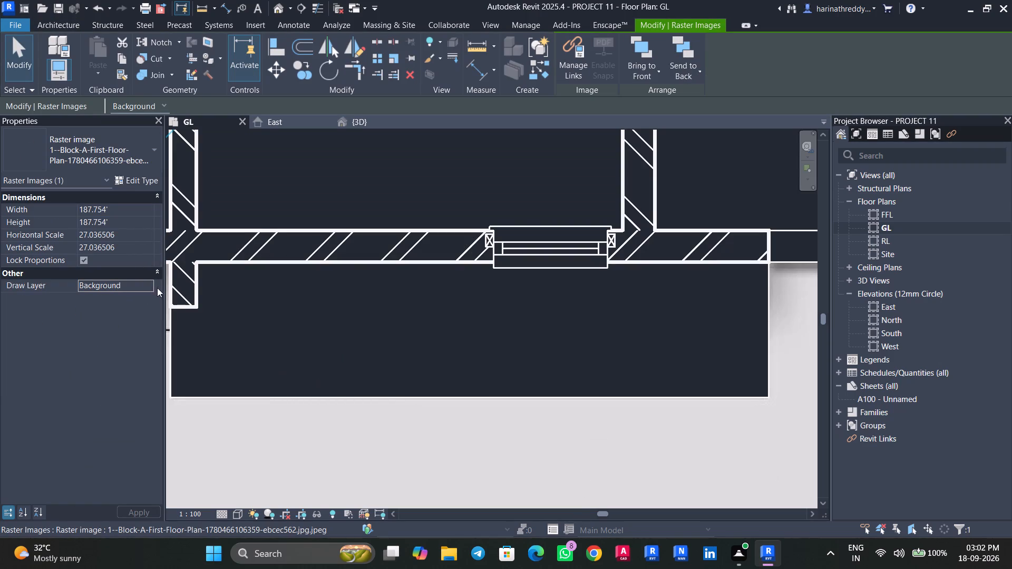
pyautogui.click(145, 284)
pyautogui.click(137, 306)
# Place a W2 wall about 0.9' long, flipped outward, over the stub at the east end of flat 2's two-ODU south shaft.
pyautogui.moveTo(744, 321); pyautogui.dragTo(562, 361, button='middle')
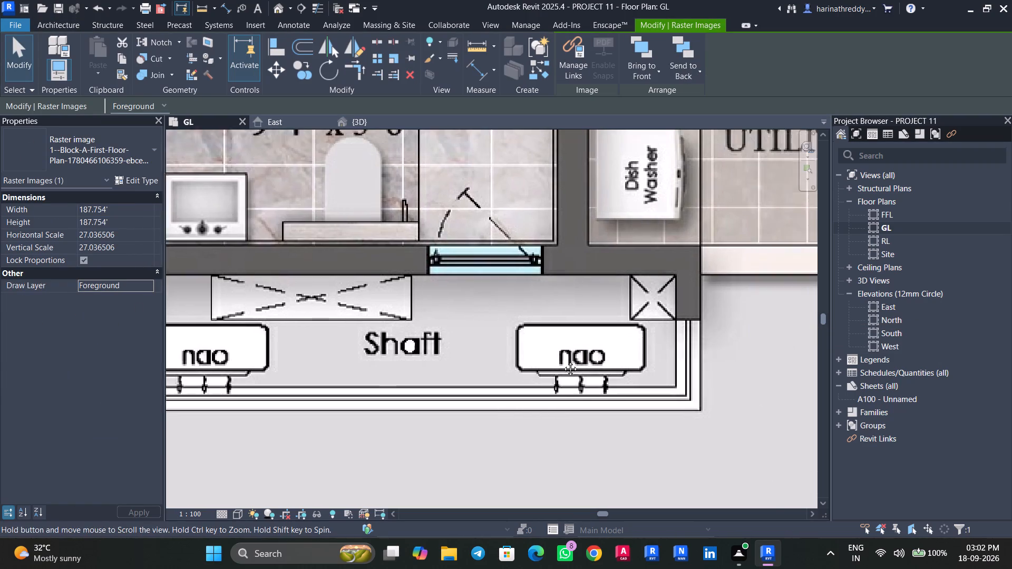
pyautogui.moveTo(562, 361); pyautogui.dragTo(528, 362, button='middle')
pyautogui.press('Escape')
pyautogui.press('w')
pyautogui.press('a')
pyautogui.scroll(4, 608, 310)
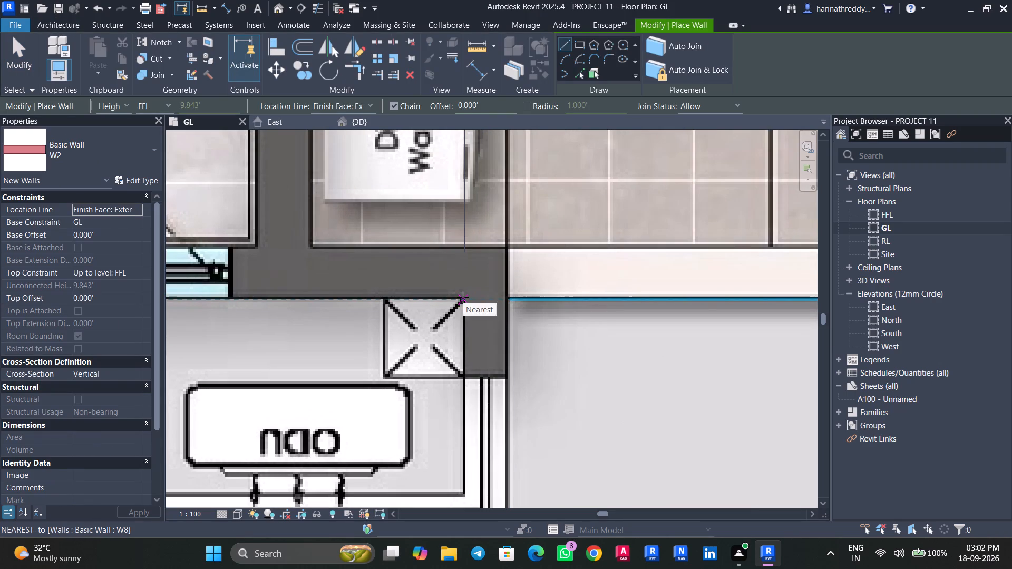
pyautogui.click(463, 297)
pyautogui.press('space')
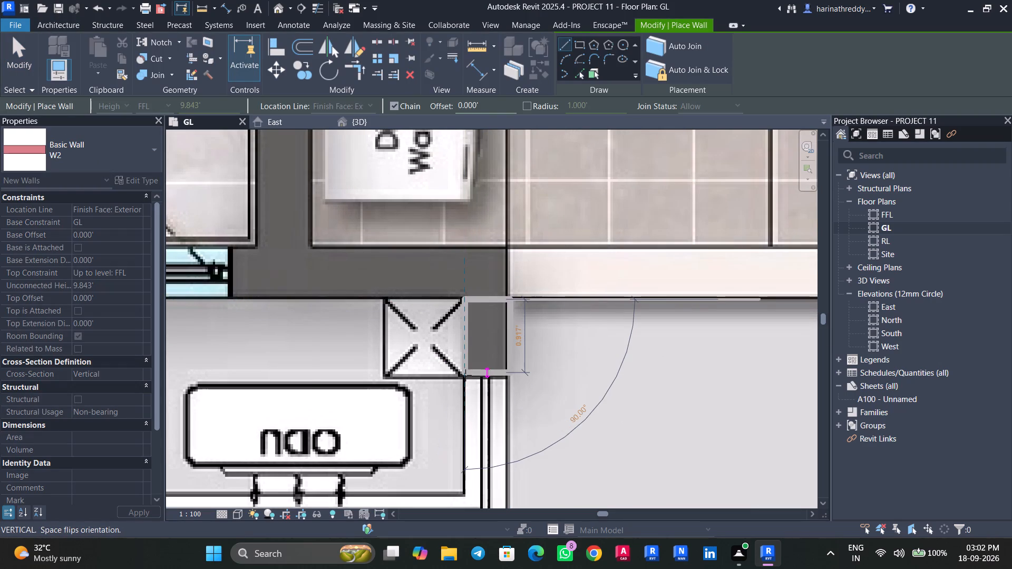
pyautogui.click(465, 375)
pyautogui.press('Escape')
pyautogui.press('Escape')
pyautogui.press('Escape')
pyautogui.scroll(-11, 465, 393)
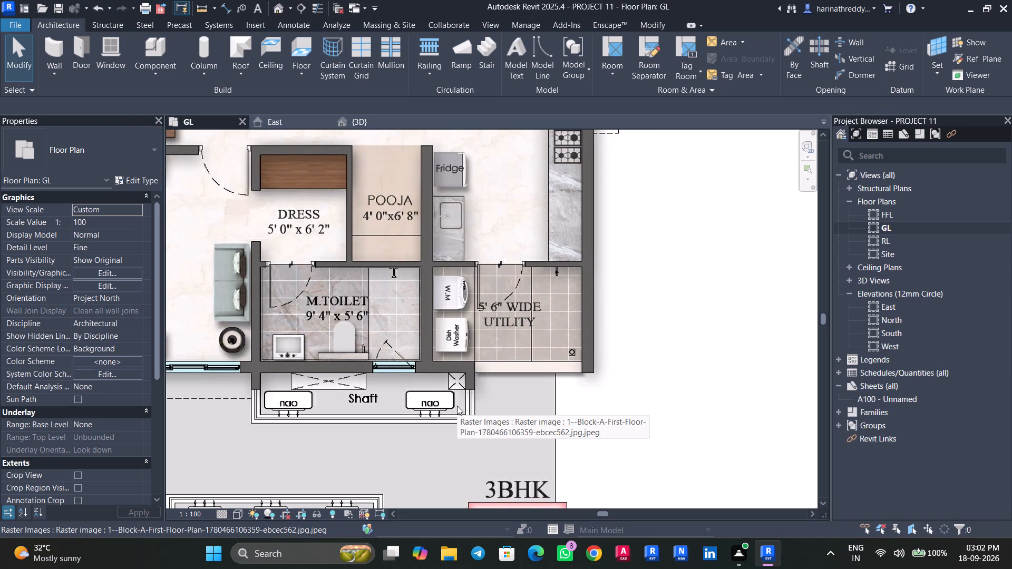
pyautogui.press('Escape')
pyautogui.press('Escape')
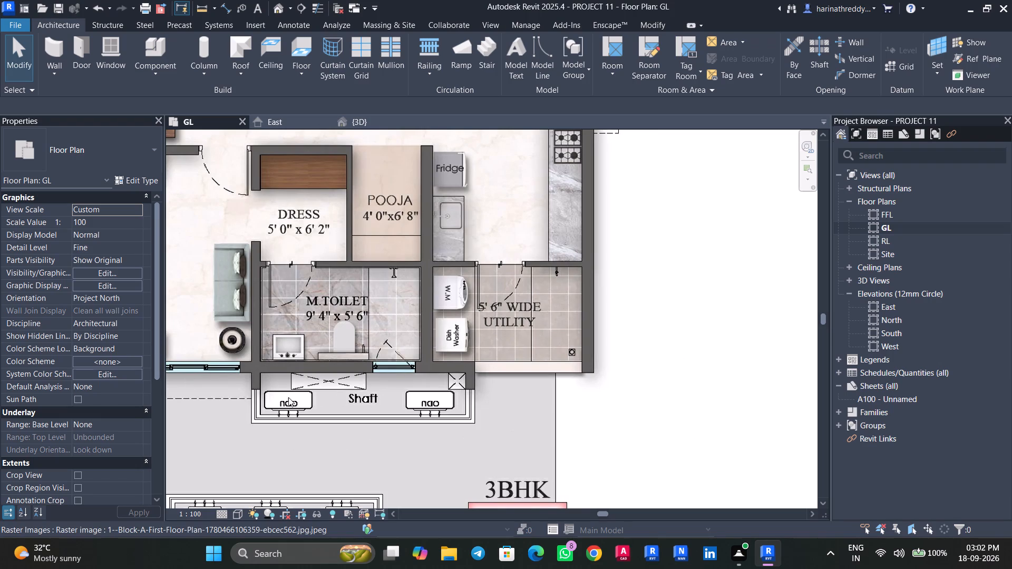
# Set the draw layer of the first-floor plan raster image to Background and check the W2 stub at flat 2's south shaft.
pyautogui.click(631, 364)
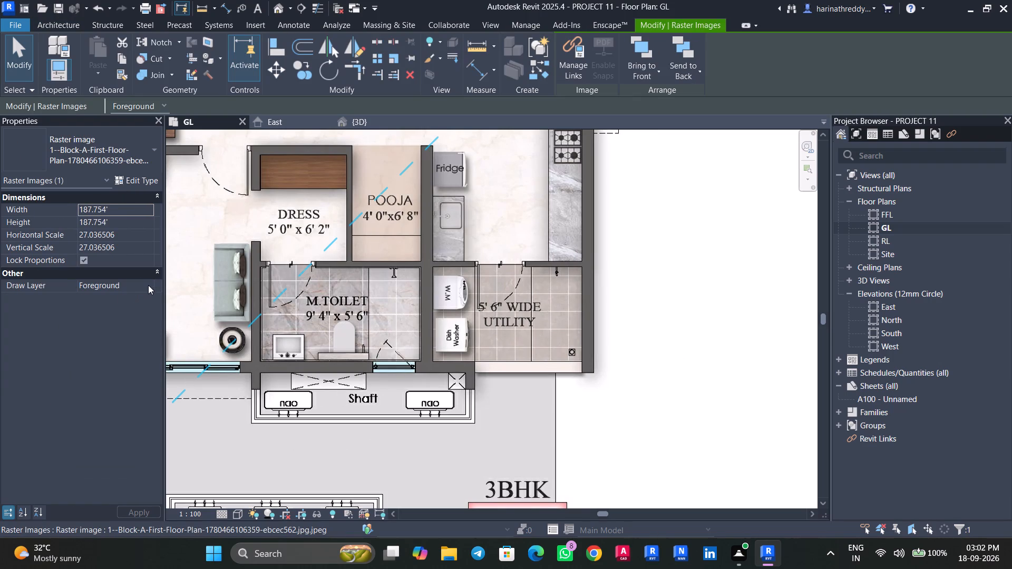
pyautogui.click(148, 285)
pyautogui.click(120, 297)
pyautogui.scroll(1, 430, 382)
pyautogui.scroll(-7, 430, 382)
pyautogui.press('Escape')
pyautogui.scroll(5, 454, 390)
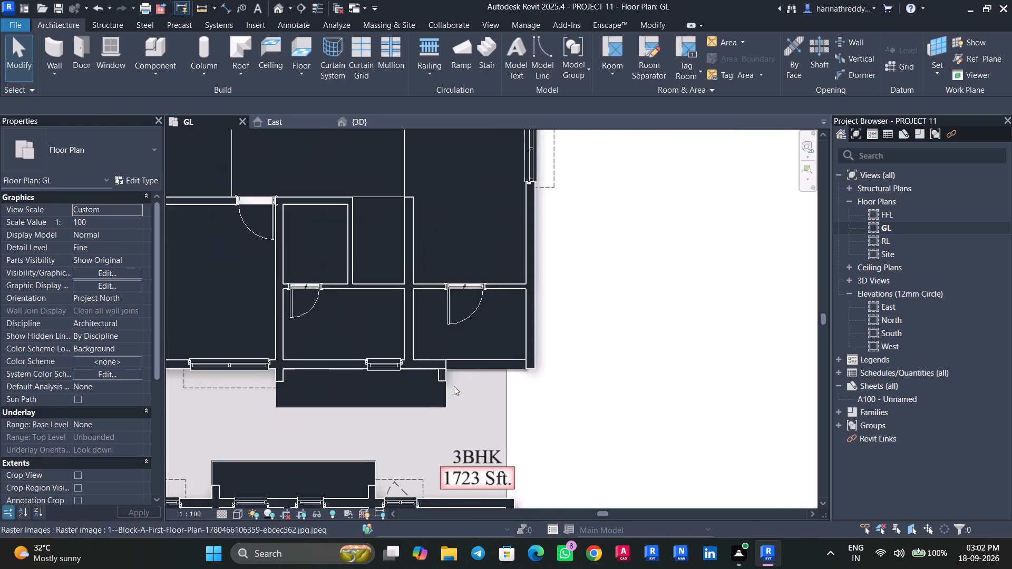
pyautogui.scroll(4, 454, 386)
pyautogui.click(429, 366)
pyautogui.scroll(-12, 429, 366)
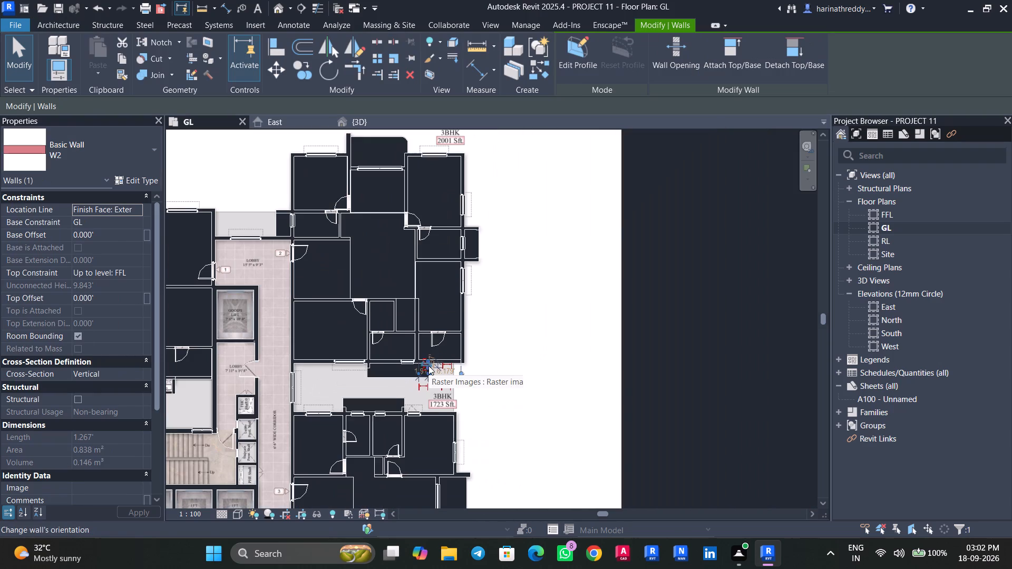
pyautogui.press('Escape')
pyautogui.press('Escape')
# Set the draw layer of the first-floor plan raster image to Foreground for tracing flat 4's south shaft.
pyautogui.moveTo(528, 349); pyautogui.dragTo(651, 281, button='middle')
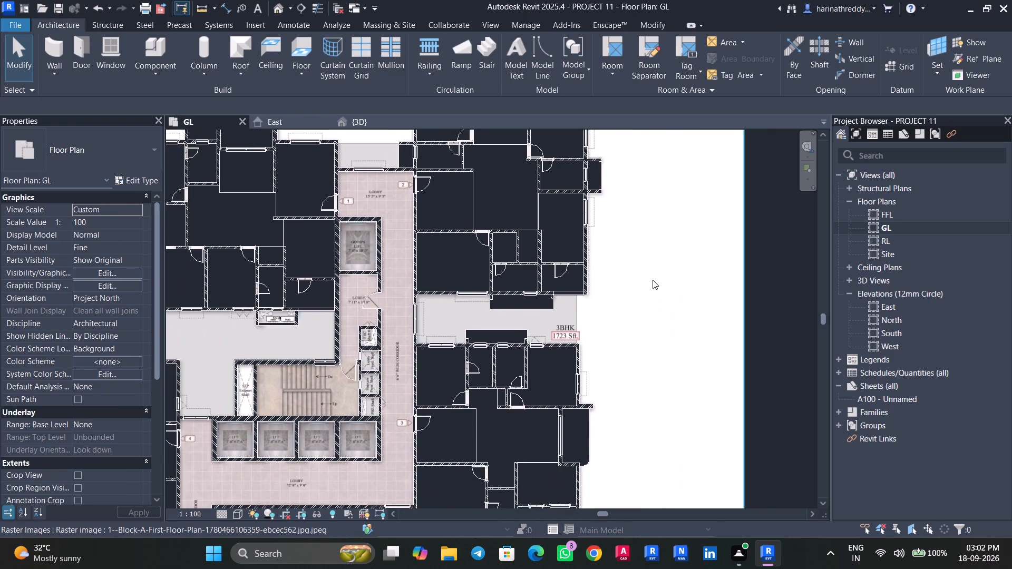
pyautogui.scroll(-3, 653, 280)
pyautogui.scroll(5, 381, 392)
pyautogui.moveTo(300, 278); pyautogui.dragTo(347, 390, button='middle')
pyautogui.moveTo(363, 377); pyautogui.dragTo(453, 50, button='middle')
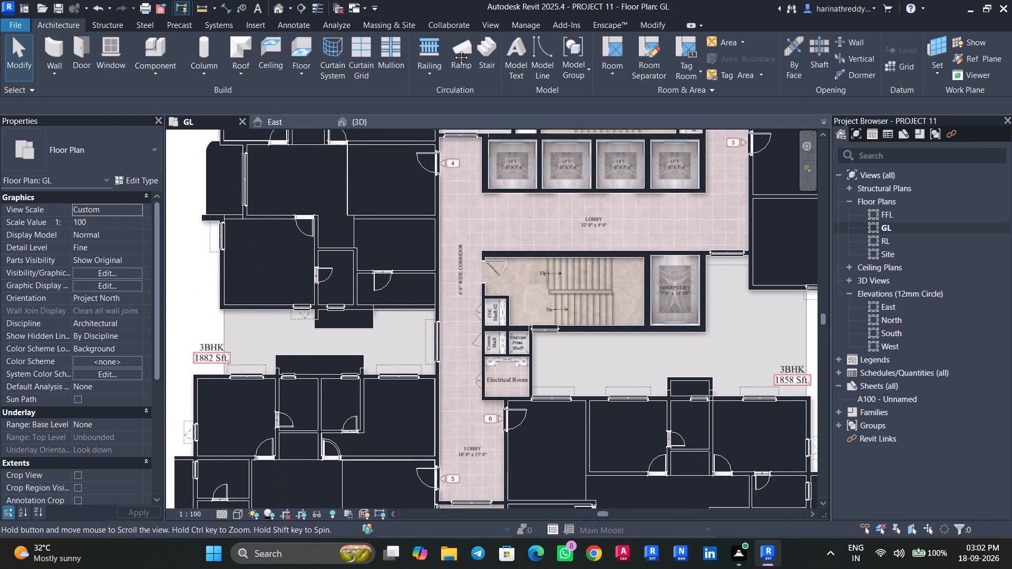
pyautogui.moveTo(453, 50); pyautogui.dragTo(436, 14, button='middle')
pyautogui.scroll(5, 342, 267)
pyautogui.click(377, 313)
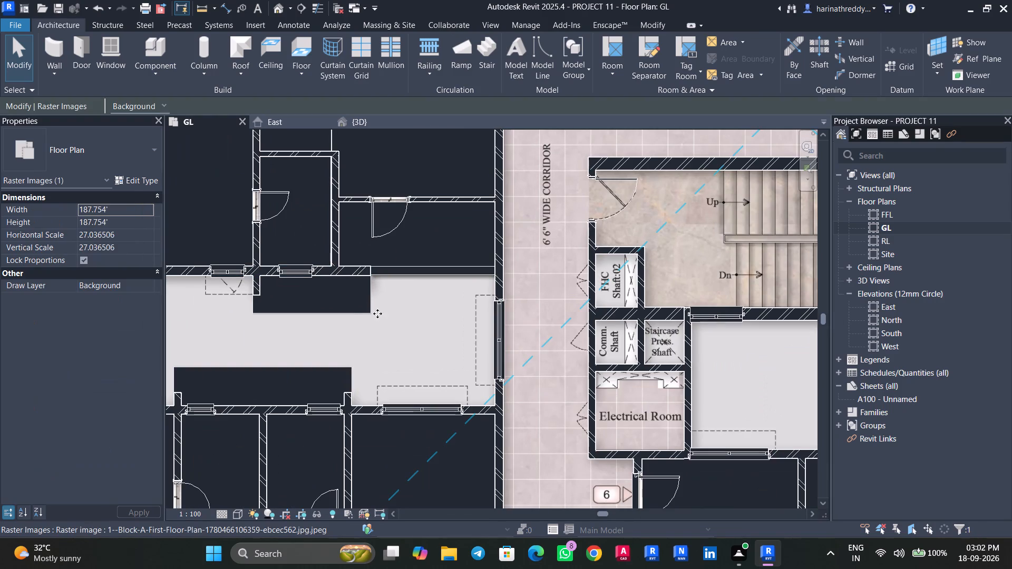
pyautogui.click(149, 285)
pyautogui.click(129, 305)
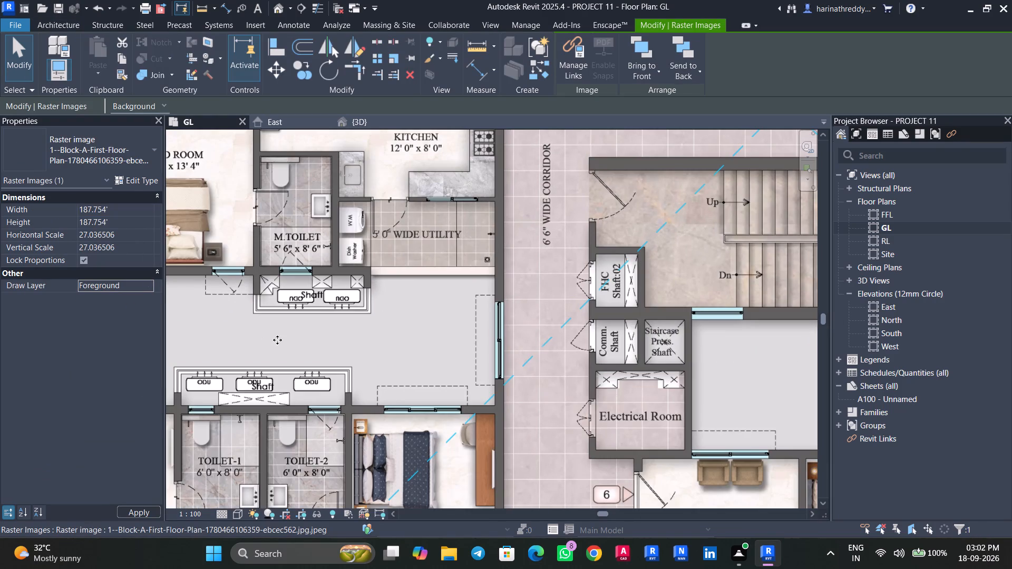
pyautogui.click(341, 340)
# Place a W2 wall about 0.9' long over the grey stub at the east end of flat 4's two-ODU south shaft.
pyautogui.scroll(4, 375, 326)
pyautogui.press('w')
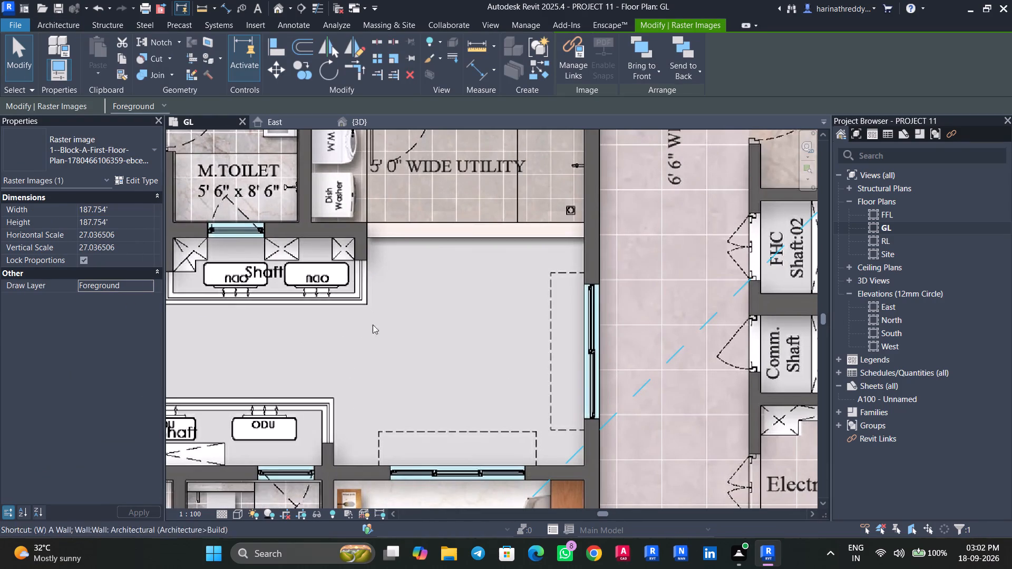
pyautogui.press('a')
pyautogui.scroll(1, 365, 229)
pyautogui.scroll(-1, 365, 229)
pyautogui.scroll(2, 367, 229)
pyautogui.click(368, 239)
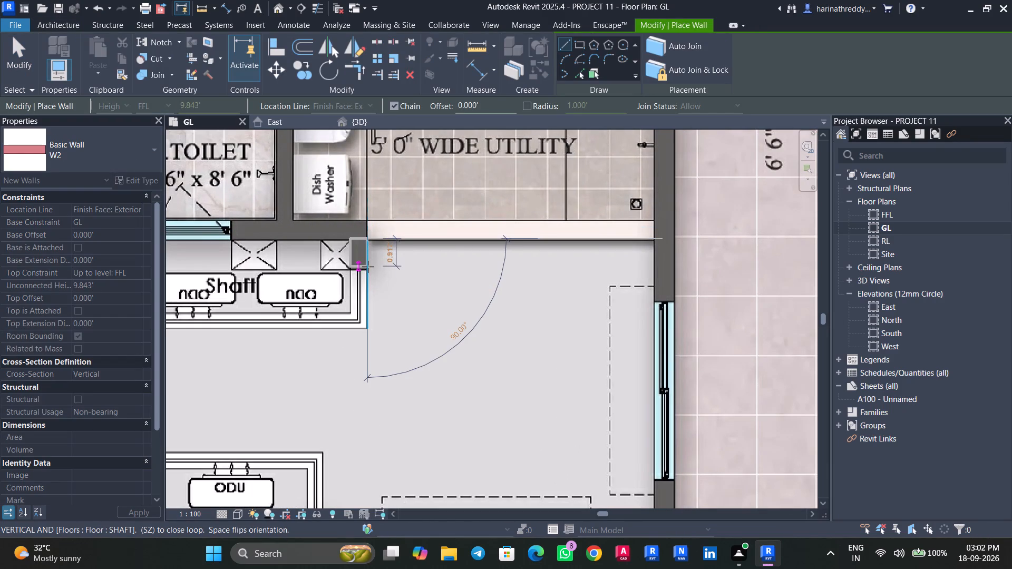
pyautogui.click(368, 269)
pyautogui.scroll(-4, 393, 284)
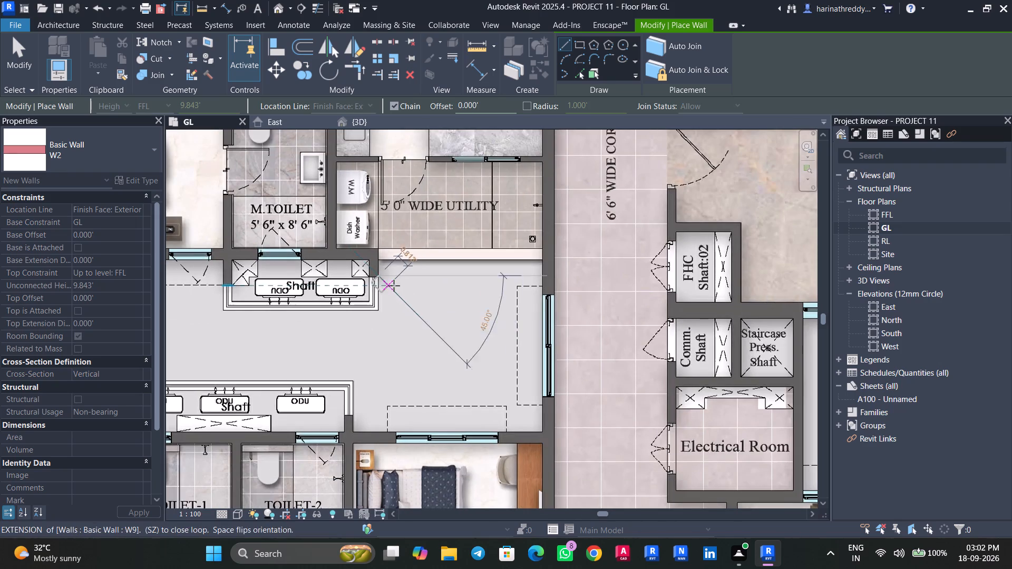
pyautogui.press('Escape')
pyautogui.press('Escape')
pyautogui.moveTo(440, 348); pyautogui.dragTo(479, 191, button='middle')
pyautogui.press('Escape')
# Set the draw layer of the first-floor plan raster image to Background.
pyautogui.click(475, 193)
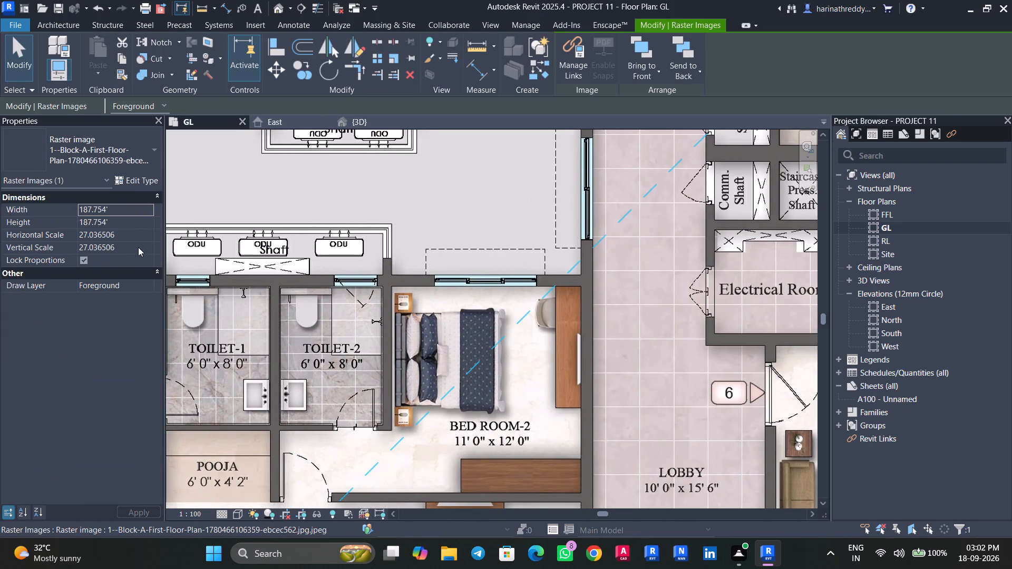
pyautogui.click(152, 284)
pyautogui.click(134, 298)
pyautogui.scroll(-3, 445, 209)
pyautogui.press('Escape')
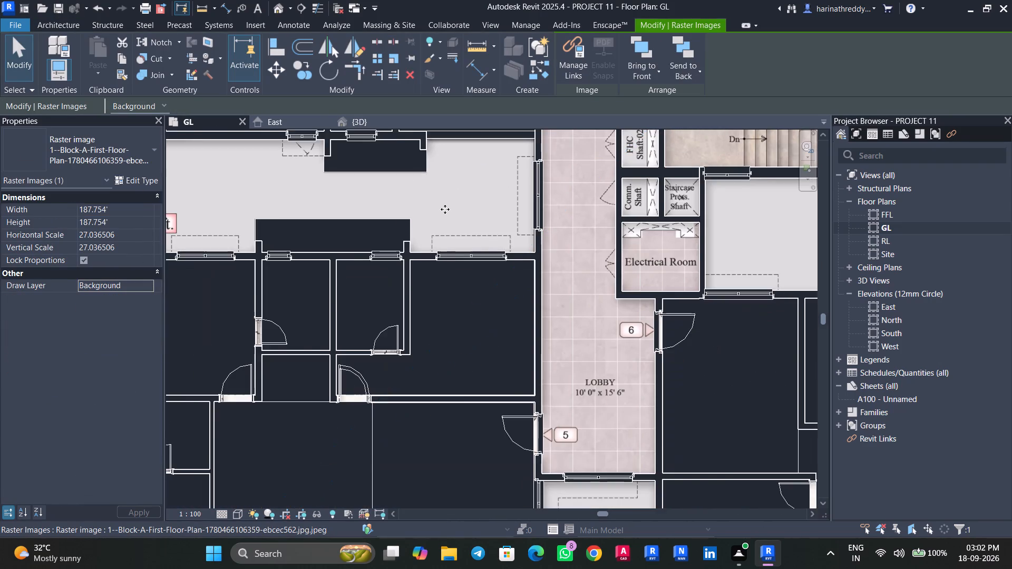
# Examine the shafts of the other flats around the GL plan for missing or incorrect walls.
pyautogui.scroll(-4, 445, 209)
pyautogui.moveTo(447, 205); pyautogui.dragTo(443, 168, button='middle')
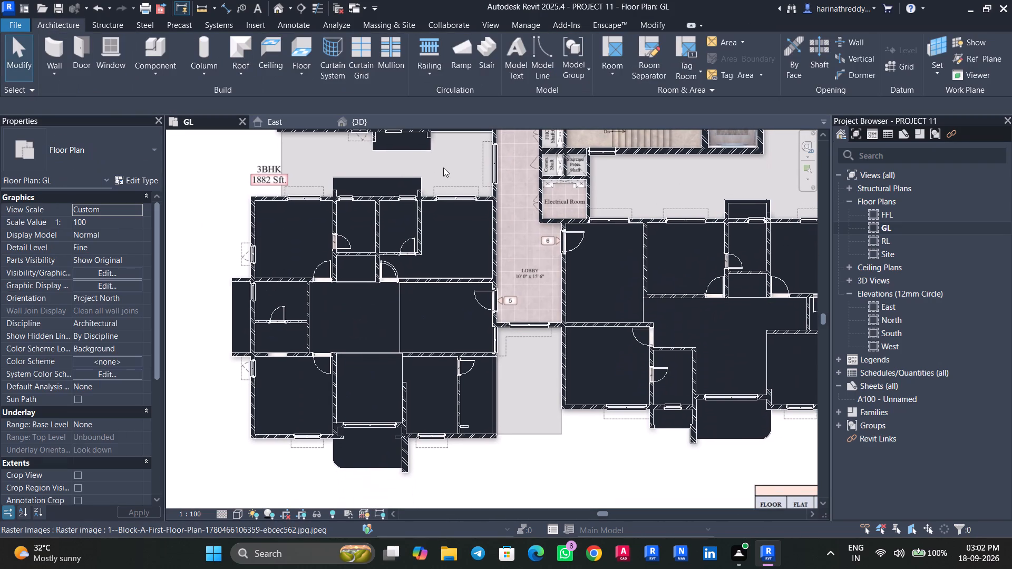
pyautogui.moveTo(443, 168); pyautogui.dragTo(331, 198, button='middle')
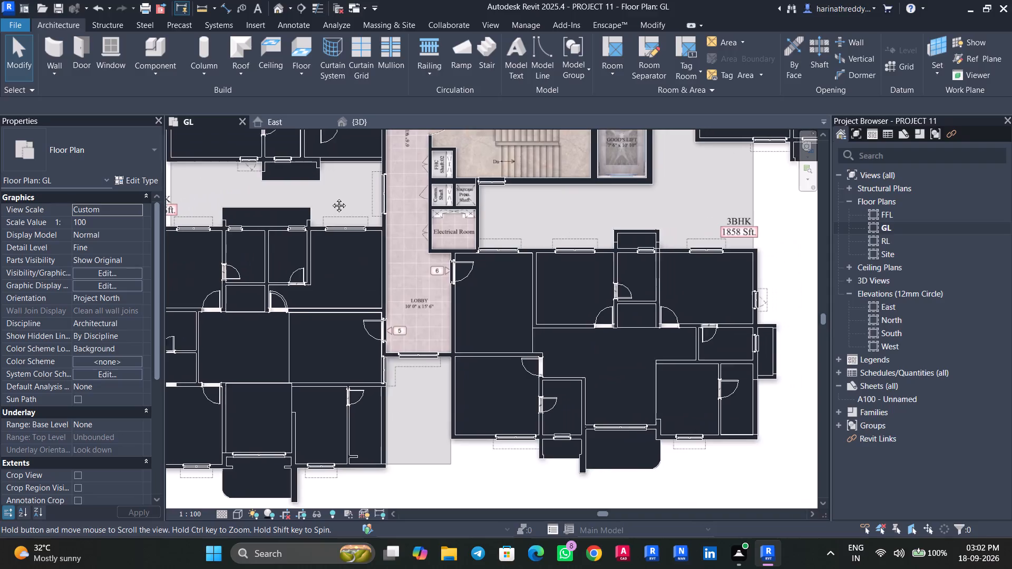
pyautogui.moveTo(331, 198); pyautogui.dragTo(329, 198, button='middle')
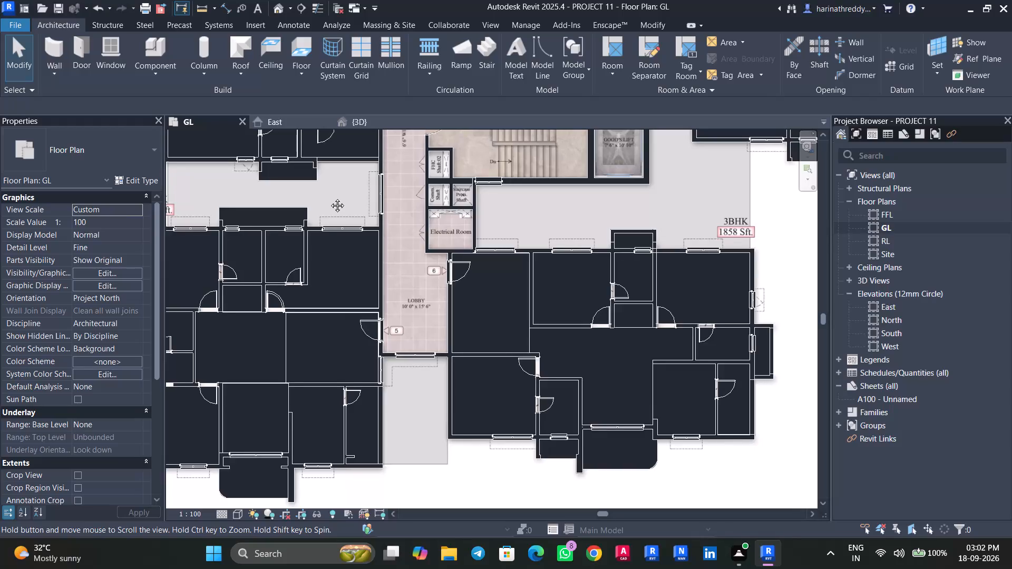
pyautogui.moveTo(329, 198); pyautogui.dragTo(218, 306, button='middle')
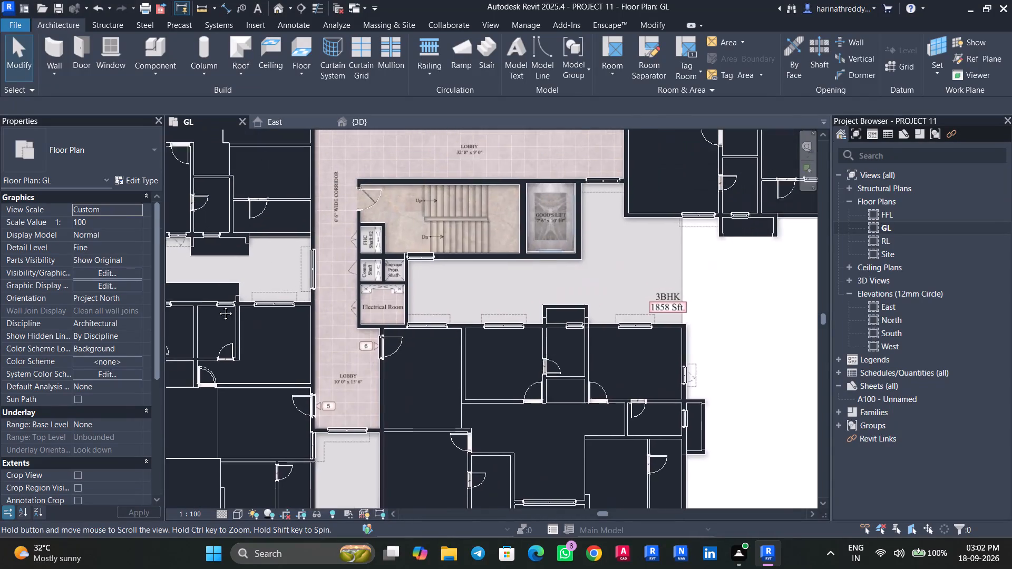
pyautogui.moveTo(218, 306); pyautogui.dragTo(186, 332, button='middle')
pyautogui.moveTo(699, 313); pyautogui.dragTo(563, 478, button='middle')
pyautogui.scroll(-1, 563, 478)
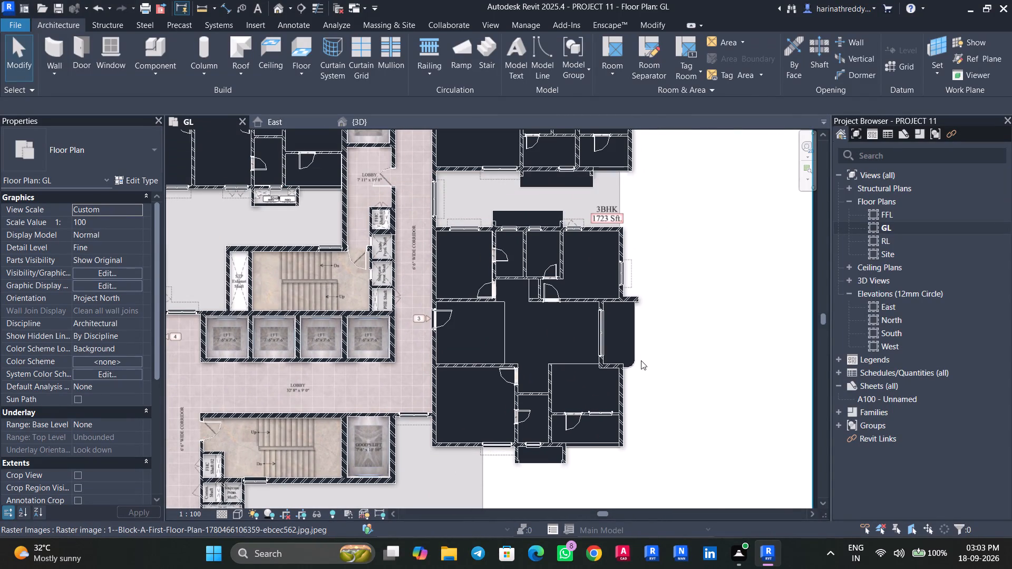
pyautogui.moveTo(664, 327); pyautogui.dragTo(725, 425, button='middle')
pyautogui.moveTo(712, 339); pyautogui.dragTo(722, 450, button='middle')
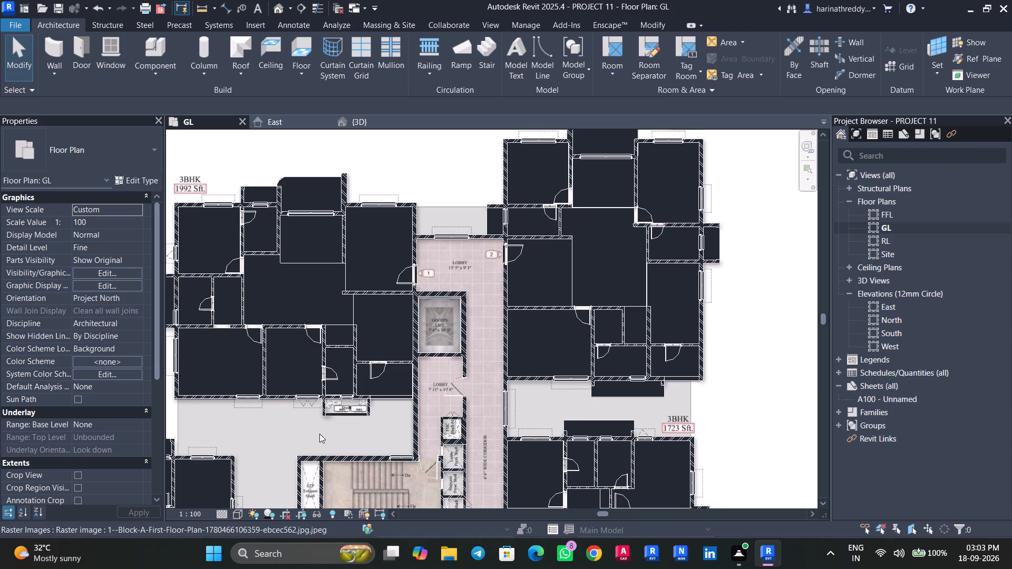
pyautogui.moveTo(306, 436); pyautogui.dragTo(308, 496, button='middle')
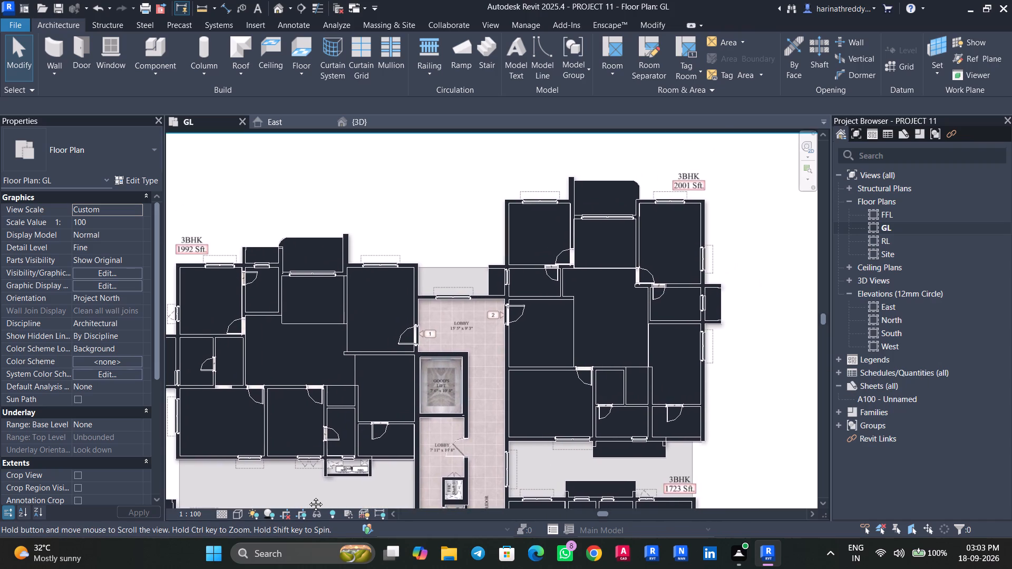
pyautogui.moveTo(308, 496); pyautogui.dragTo(511, 403, button='middle')
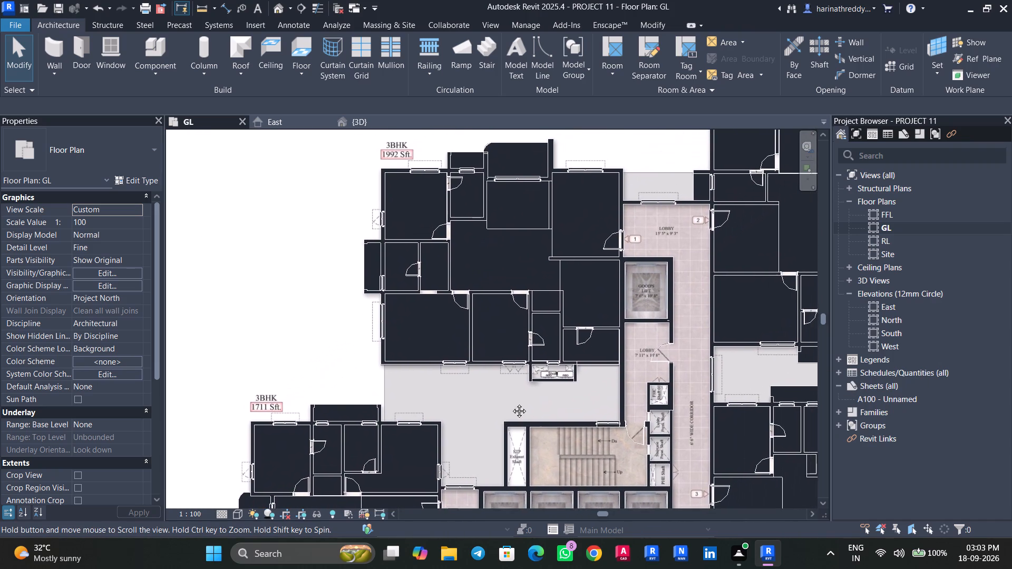
pyautogui.moveTo(511, 403); pyautogui.dragTo(505, 407, button='middle')
# Split the W2 wall along the south side of flat 1's two-ODU shaft about 6.5' from its east end.
pyautogui.scroll(11, 546, 380)
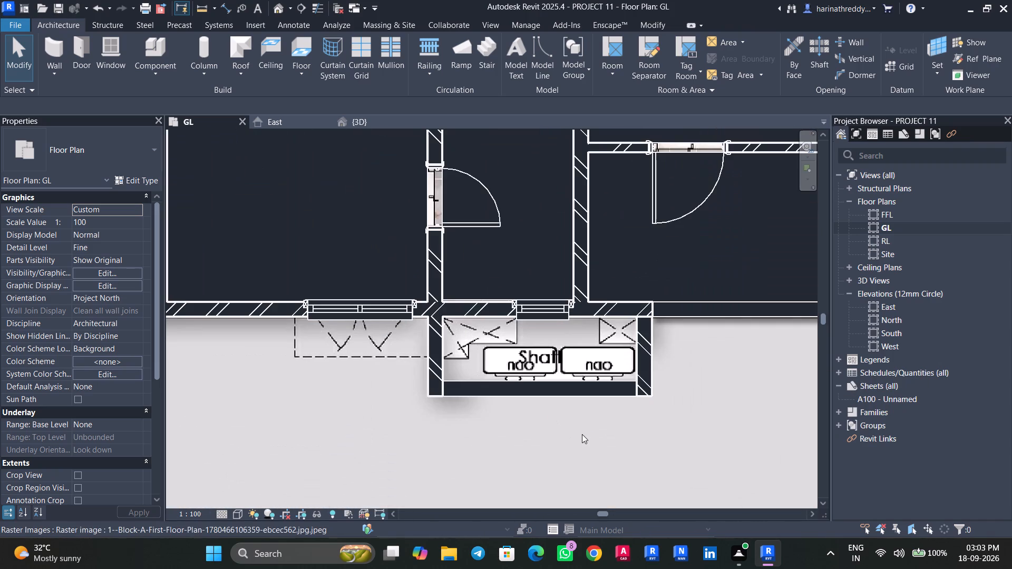
pyautogui.click(484, 388)
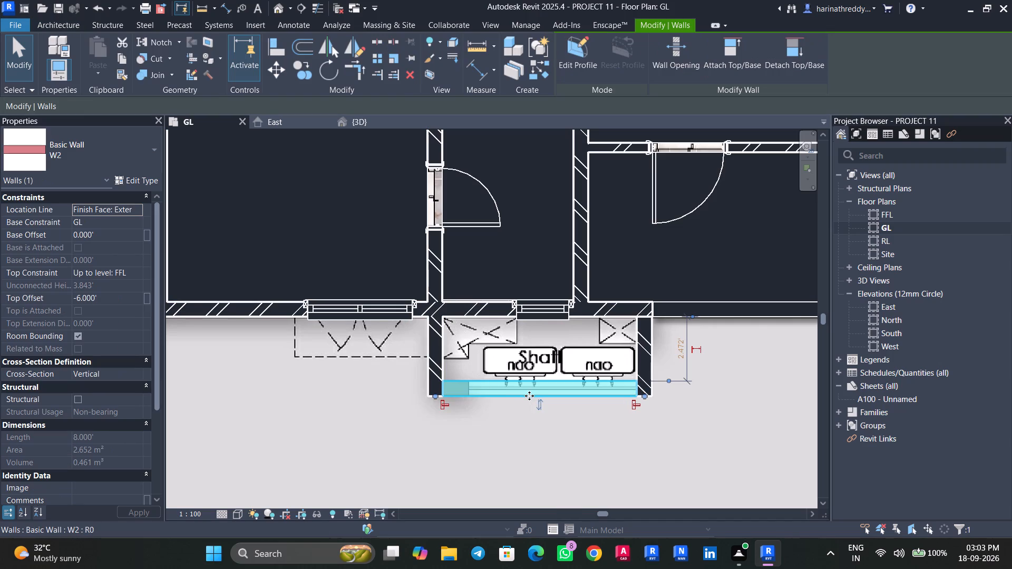
pyautogui.write('SL')
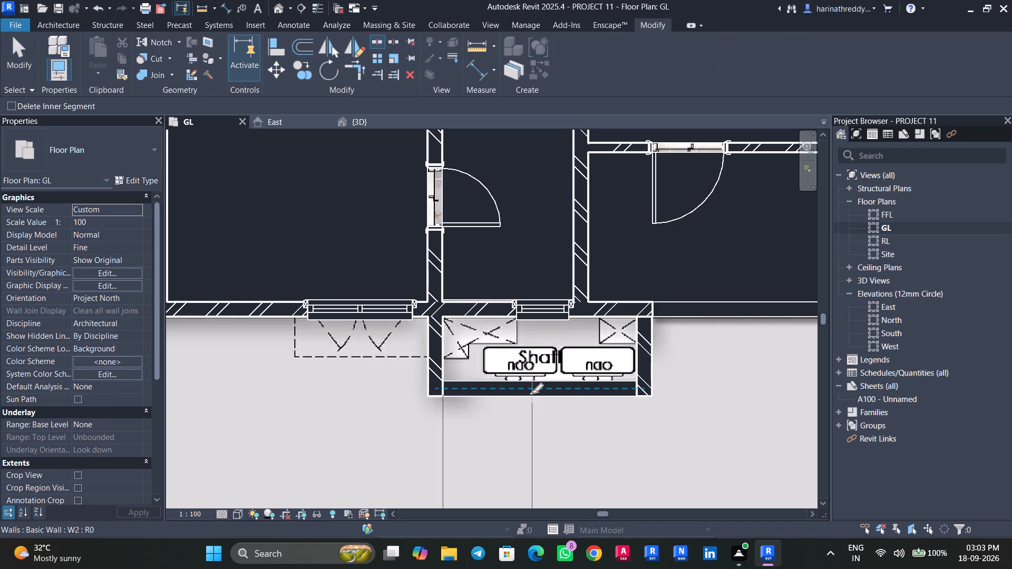
pyautogui.click(473, 392)
pyautogui.press('Escape')
pyautogui.press('Escape')
# Delete the long eastern segment of the split W2 wall on the south side of flat 1's shaft.
pyautogui.click(527, 391)
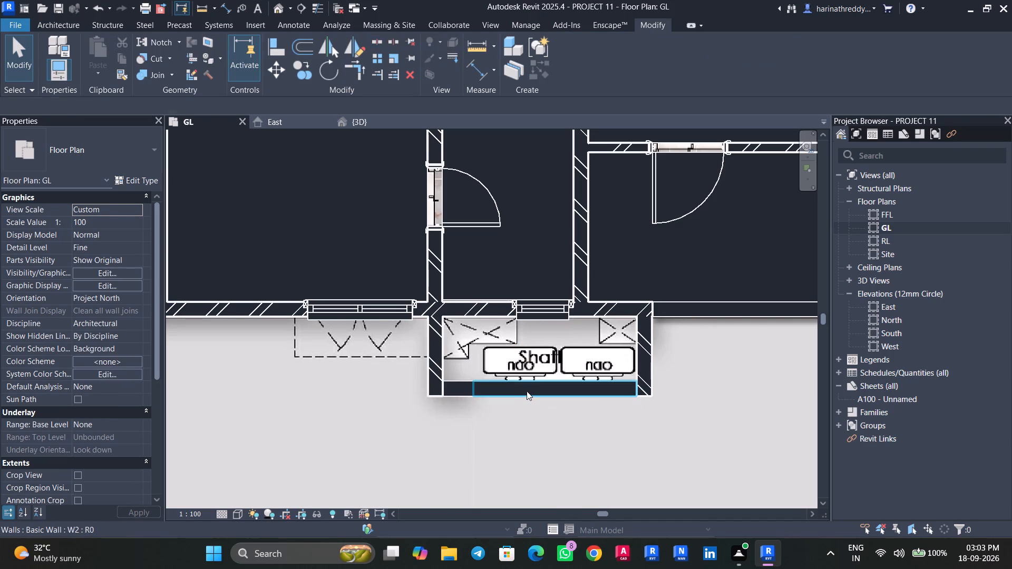
pyautogui.scroll(5, 527, 391)
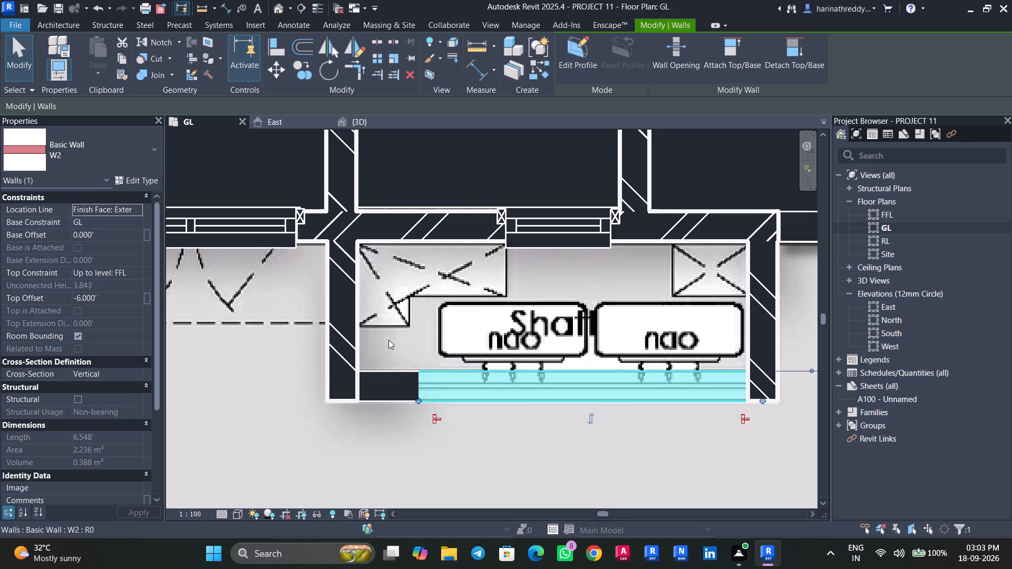
pyautogui.press('Delete')
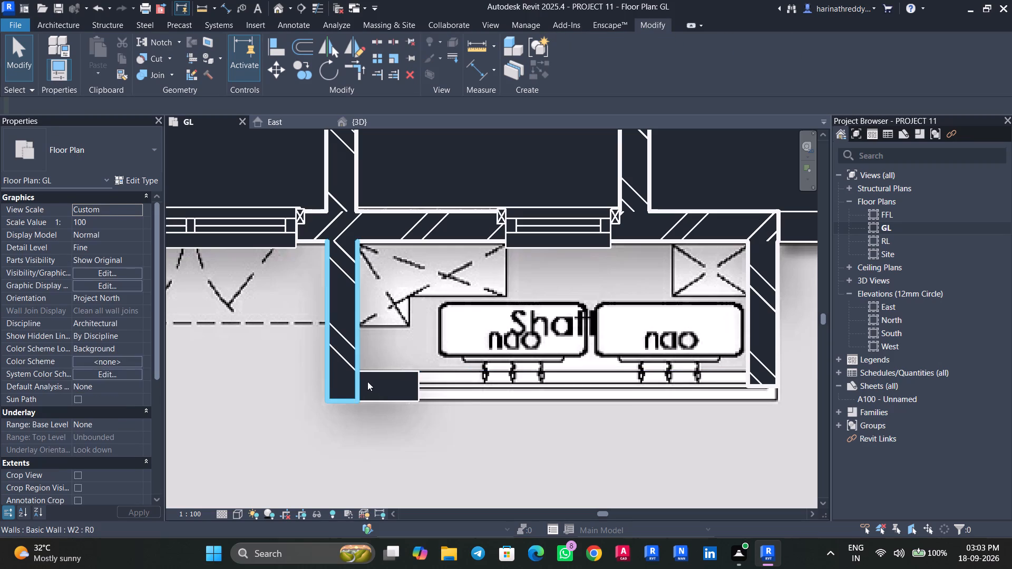
# Nudge the remaining short W2 segment at flat 1's shaft west until its end lines up with the duct symbol's east edge.
pyautogui.click(369, 385)
pyautogui.press('Left')
pyautogui.press('Left')
pyautogui.press('Left')
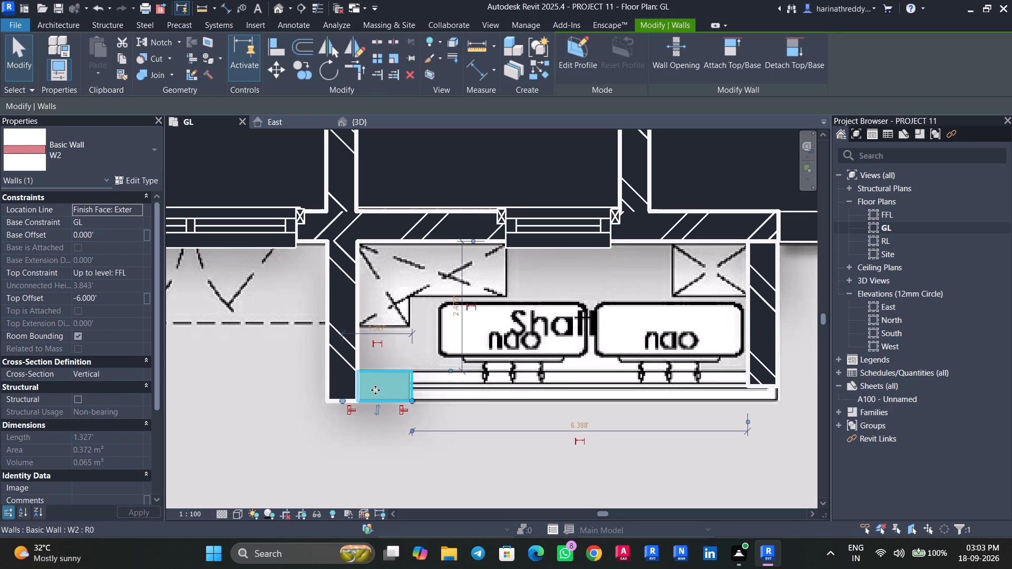
pyautogui.press('Escape')
pyautogui.press('Escape')
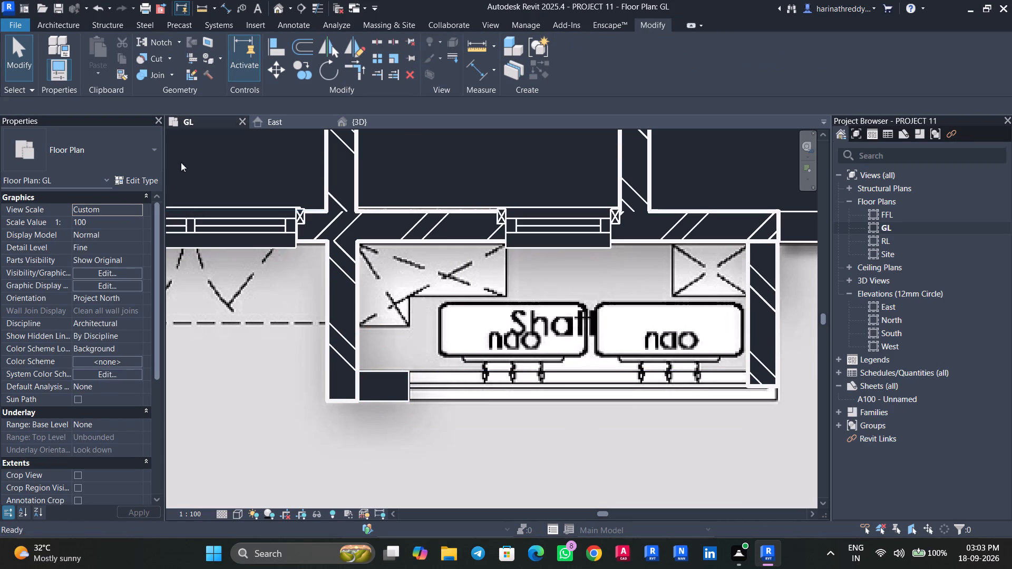
# Create a rectangular SHAFT floor over flat 1's two-ODU shaft, out to the outer faces of its enclosing walls.
pyautogui.press('Escape')
pyautogui.click(46, 26)
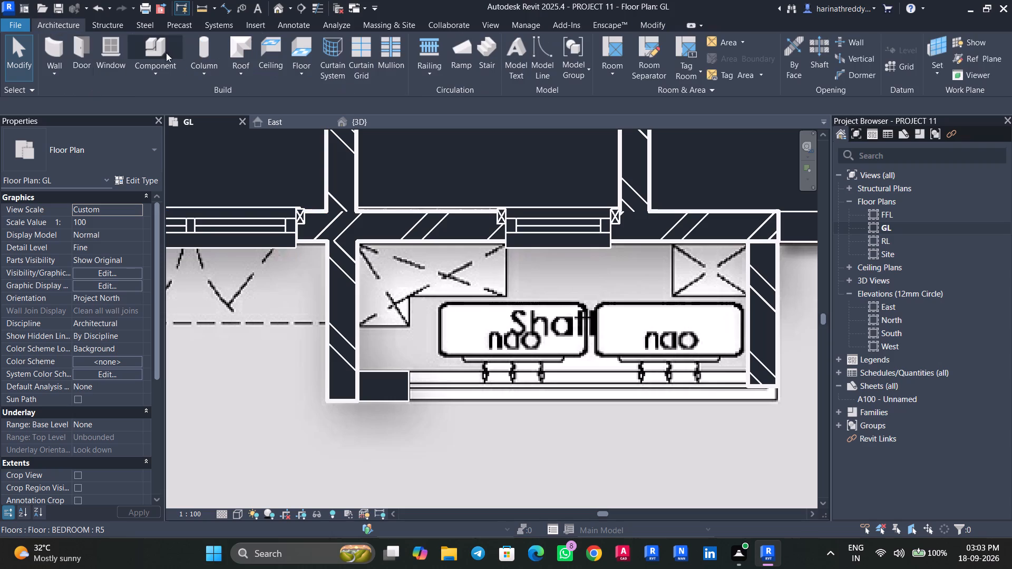
pyautogui.click(298, 69)
pyautogui.click(305, 91)
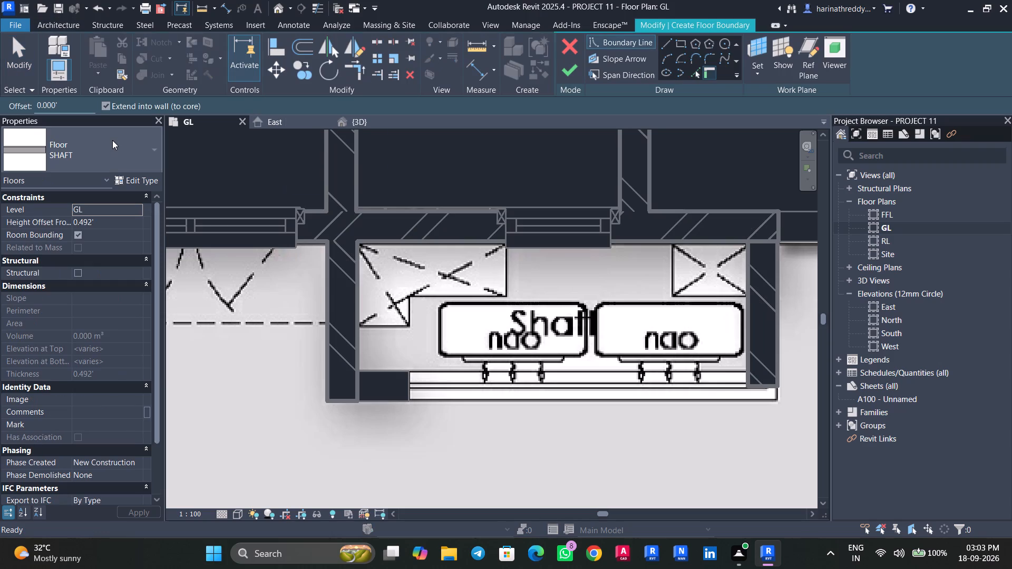
pyautogui.click(112, 140)
pyautogui.press('Escape')
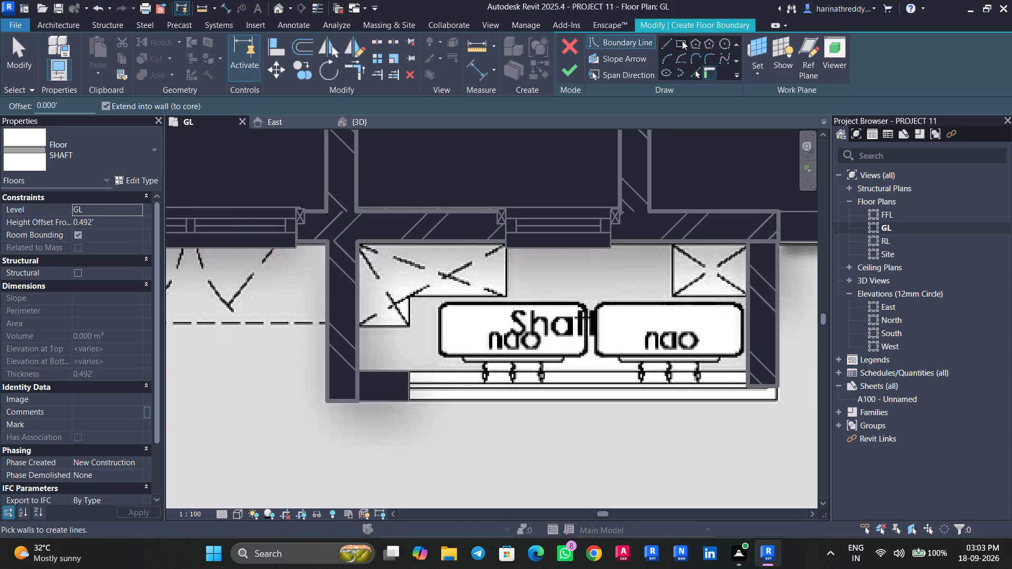
pyautogui.click(682, 41)
pyautogui.click(359, 246)
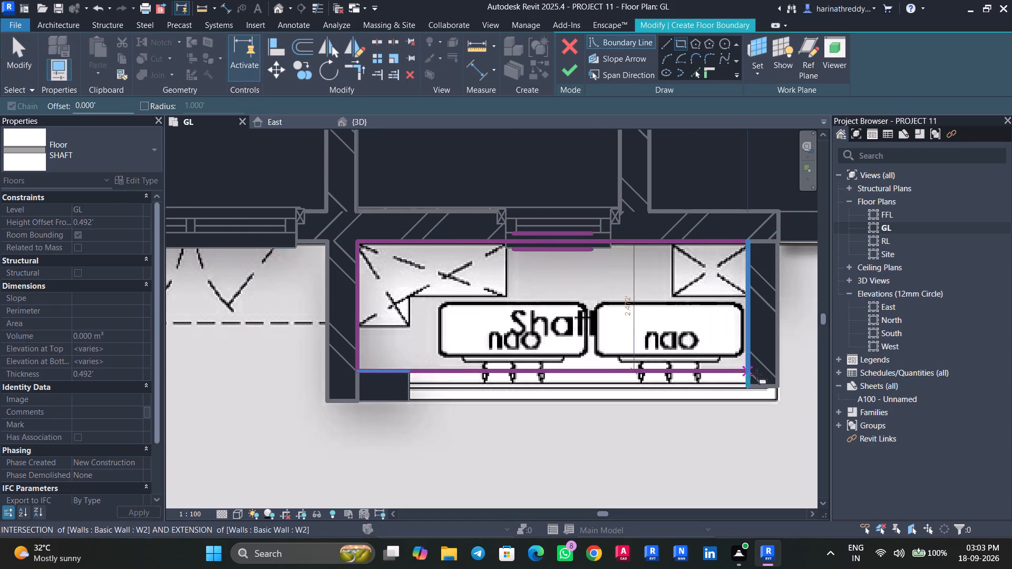
pyautogui.press('Escape')
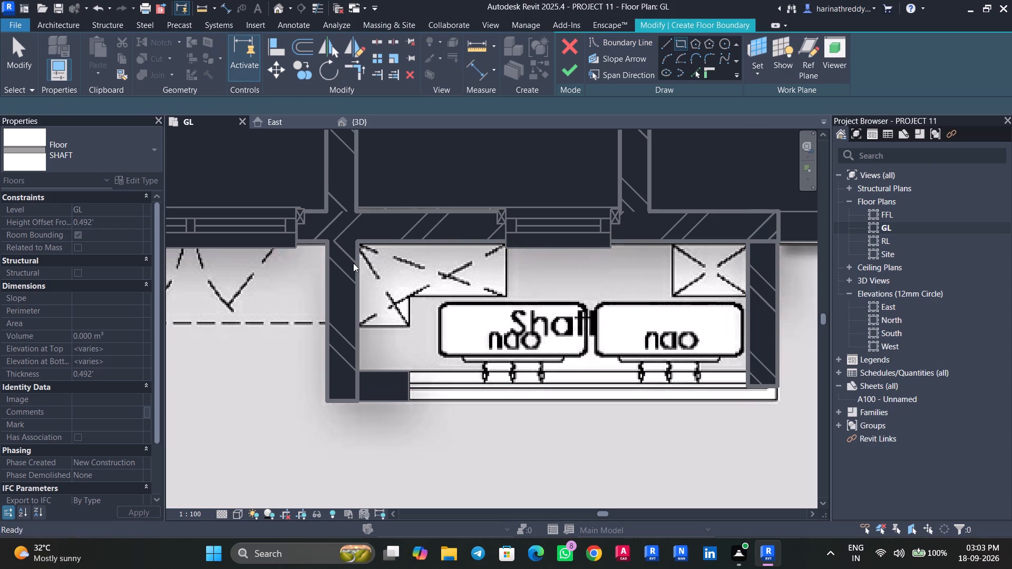
pyautogui.click(328, 242)
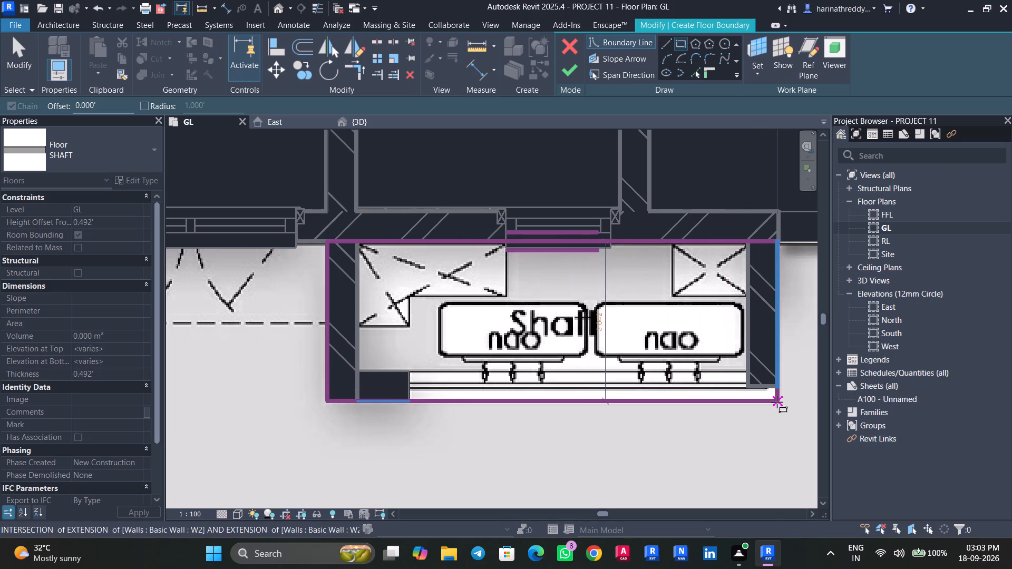
pyautogui.click(777, 402)
pyautogui.press('Escape')
pyautogui.click(558, 72)
pyautogui.scroll(-2, 518, 387)
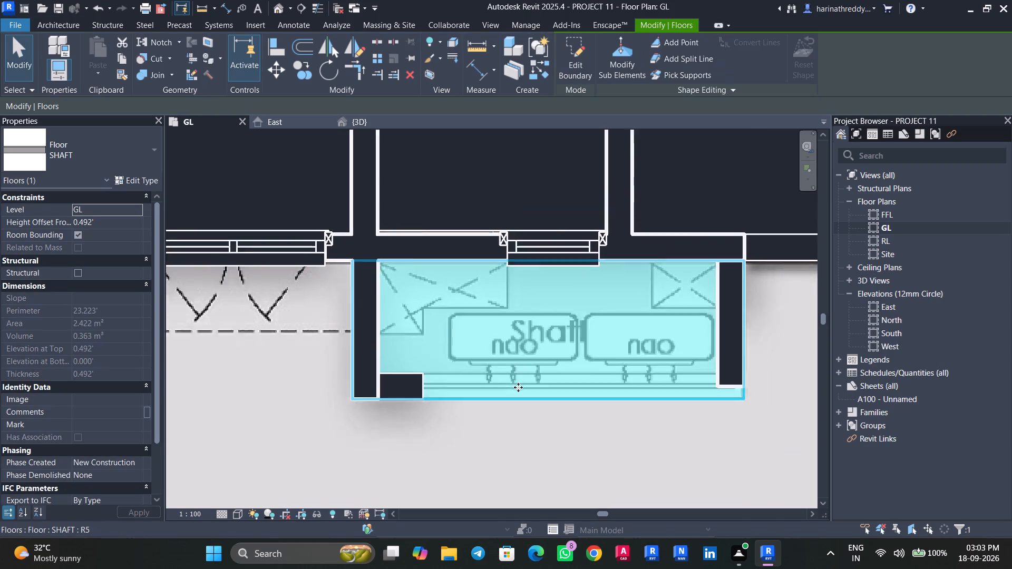
pyautogui.scroll(-1, 518, 387)
pyautogui.press('Escape')
# Examine the flats, shafts, lobbies and corridors across the GL plan for areas that still lack a floor.
pyautogui.scroll(-1, 507, 419)
pyautogui.scroll(1, 507, 419)
pyautogui.scroll(-12, 507, 419)
pyautogui.moveTo(431, 438); pyautogui.dragTo(403, 321, button='middle')
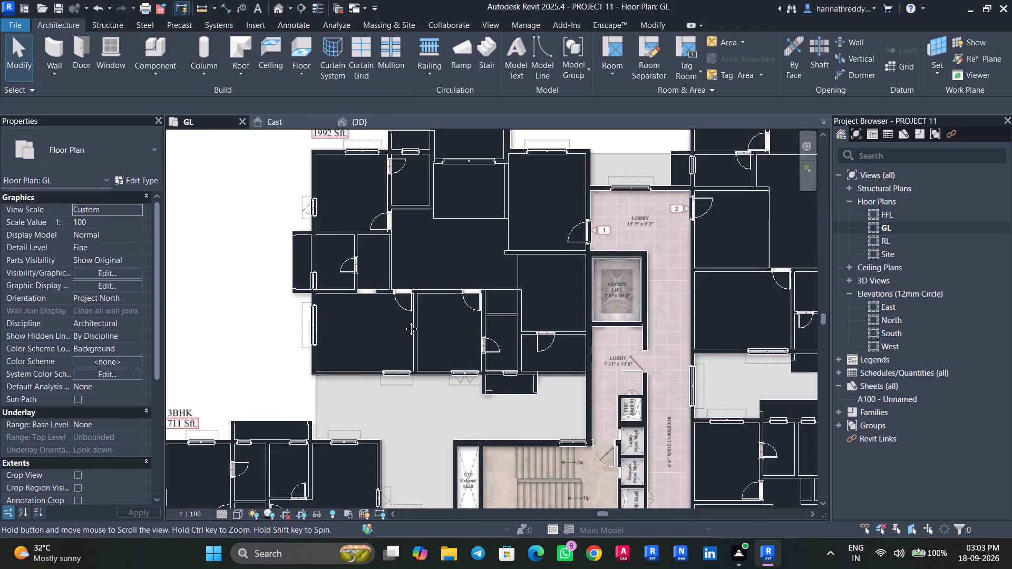
pyautogui.moveTo(403, 321); pyautogui.dragTo(384, 155, button='middle')
pyautogui.scroll(-2, 384, 155)
pyautogui.moveTo(384, 155); pyautogui.dragTo(383, 65, button='middle')
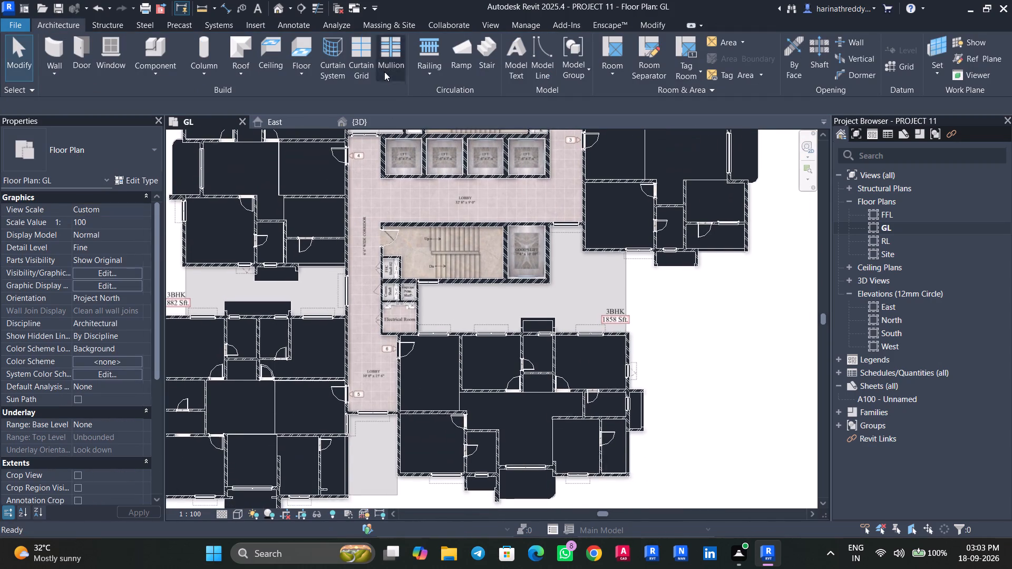
pyautogui.moveTo(706, 295); pyautogui.dragTo(562, 450, button='middle')
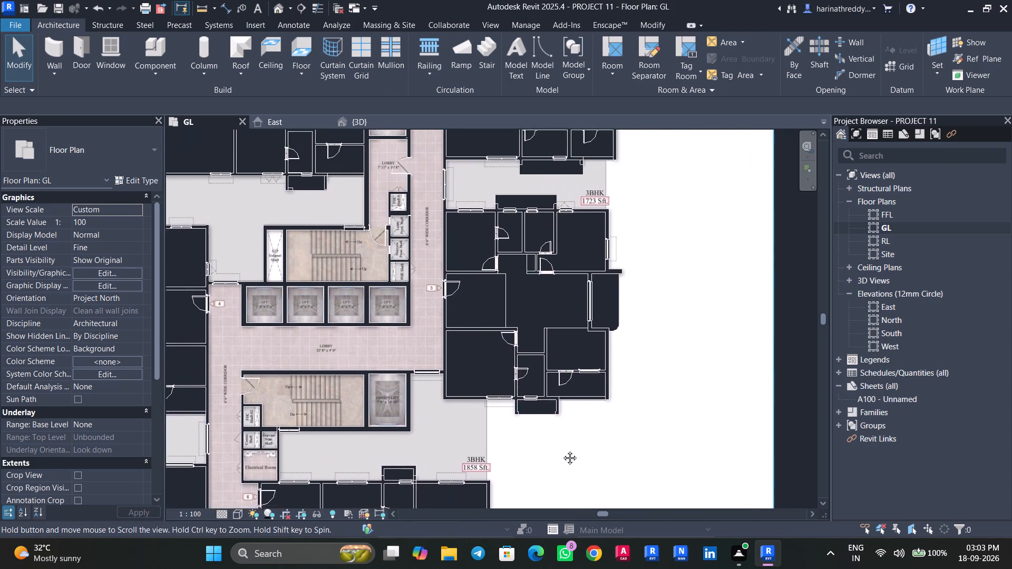
pyautogui.moveTo(562, 450); pyautogui.dragTo(550, 526, button='middle')
pyautogui.moveTo(667, 291); pyautogui.dragTo(661, 441, button='middle')
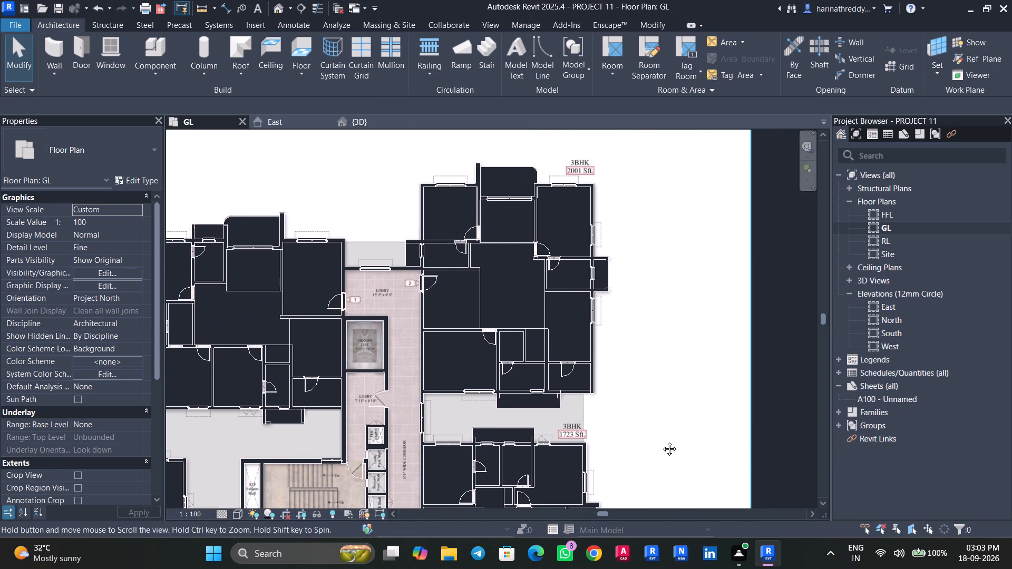
pyautogui.moveTo(661, 441); pyautogui.dragTo(821, 168, button='middle')
pyautogui.moveTo(713, 446); pyautogui.dragTo(728, 337, button='middle')
pyautogui.scroll(9, 412, 278)
pyautogui.moveTo(488, 328); pyautogui.dragTo(580, 258, button='middle')
pyautogui.scroll(-7, 583, 257)
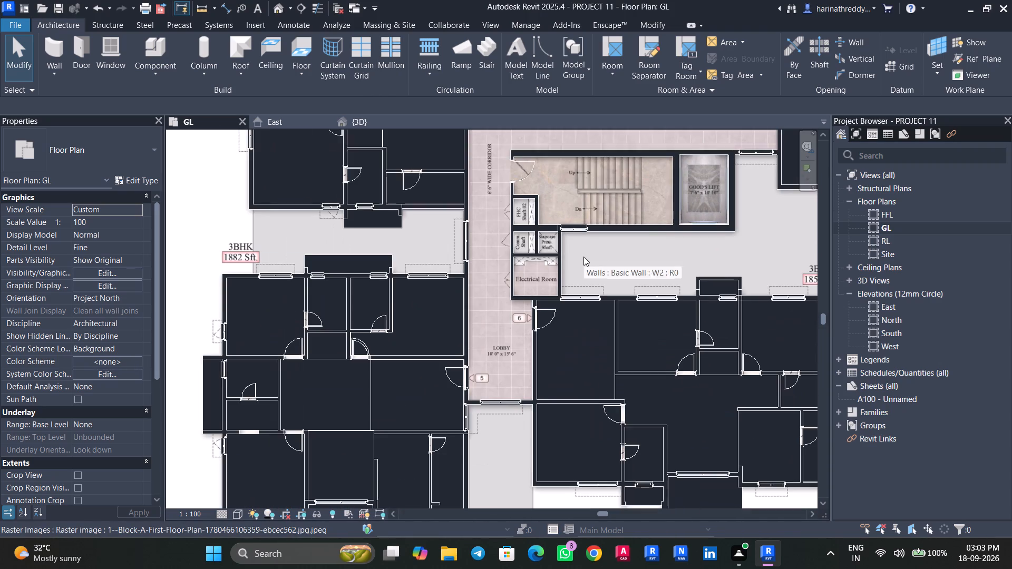
pyautogui.moveTo(583, 257); pyautogui.dragTo(574, 230, button='middle')
pyautogui.moveTo(574, 232); pyautogui.dragTo(561, 331, button='middle')
pyautogui.moveTo(559, 337); pyautogui.dragTo(528, 454, button='middle')
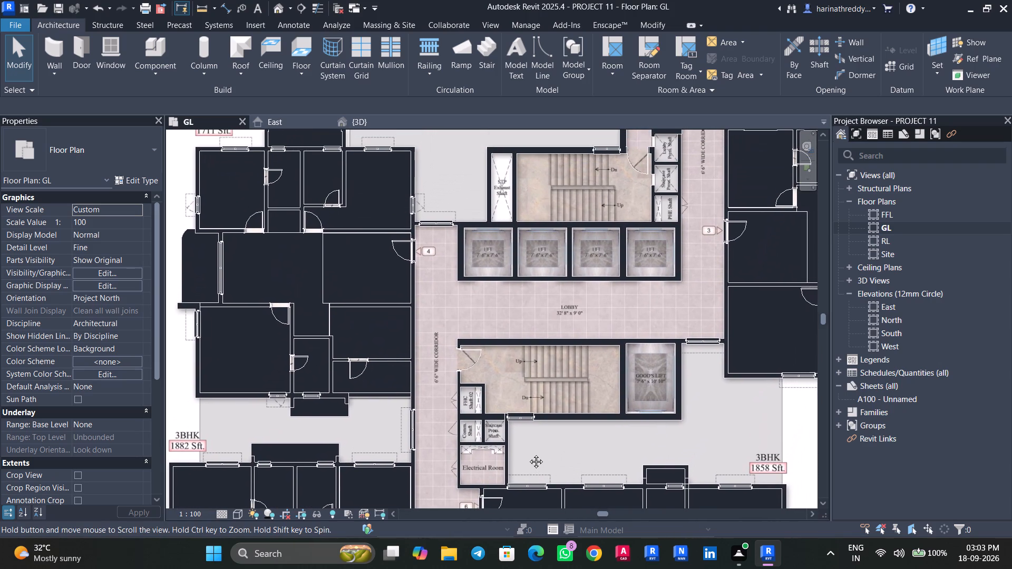
pyautogui.moveTo(528, 454); pyautogui.dragTo(516, 514, button='middle')
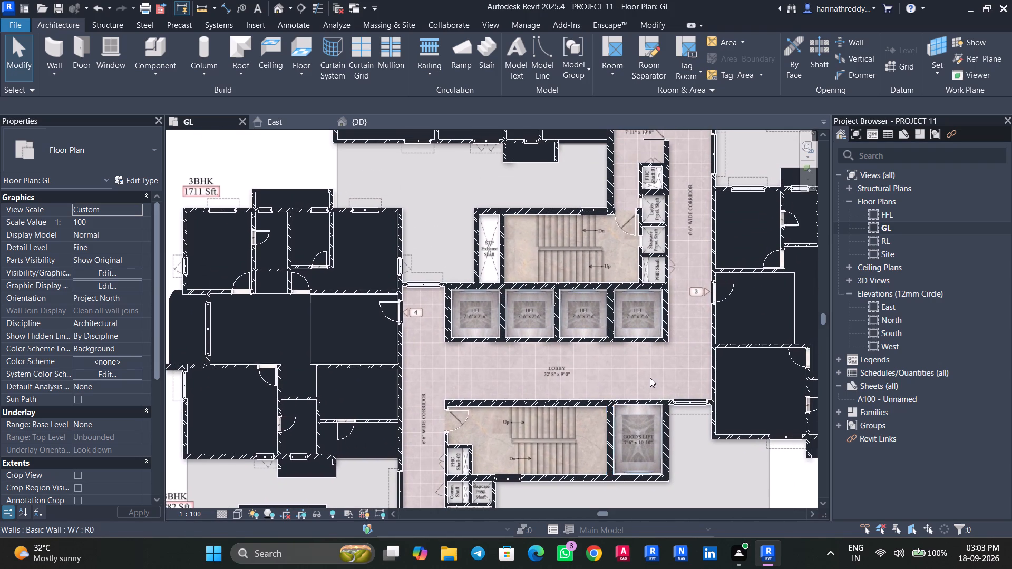
pyautogui.moveTo(650, 377); pyautogui.dragTo(640, 489, button='middle')
pyautogui.scroll(4, 684, 303)
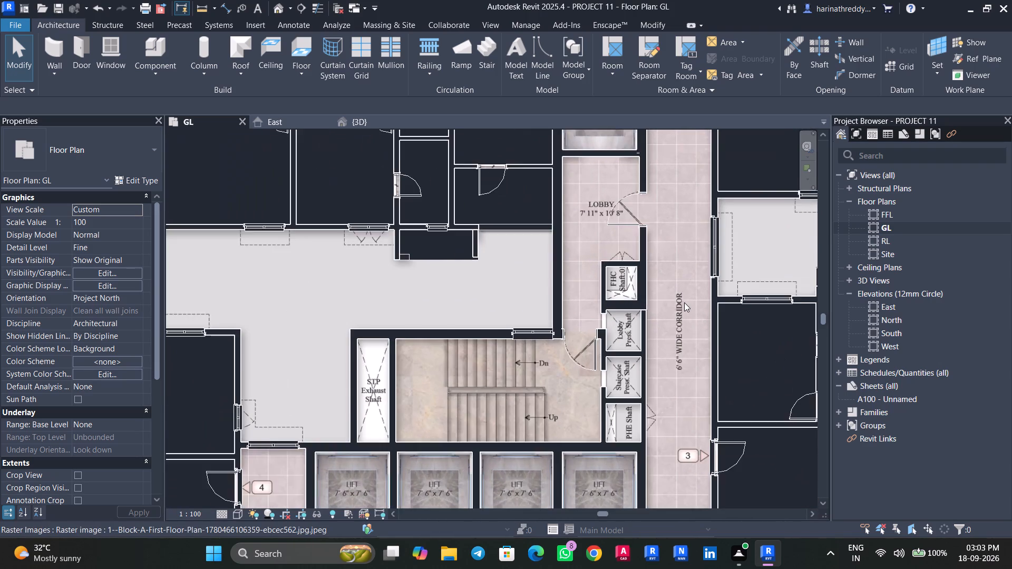
pyautogui.scroll(-7, 664, 332)
pyautogui.moveTo(667, 316); pyautogui.dragTo(668, 336, button='middle')
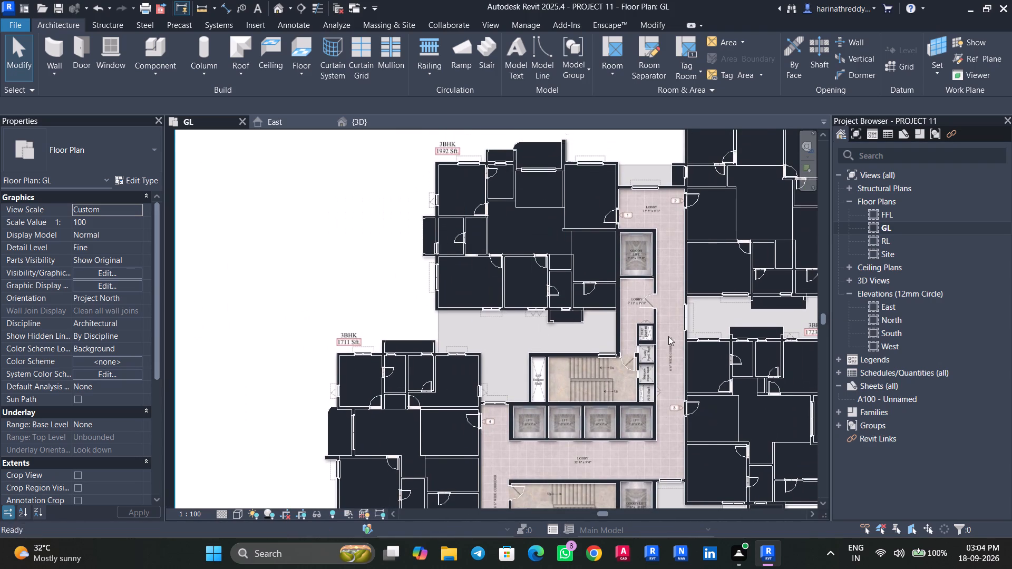
# Start a new architectural floor and duplicate the SHAFT floor type as LOBBY.
pyautogui.click(306, 79)
pyautogui.click(305, 94)
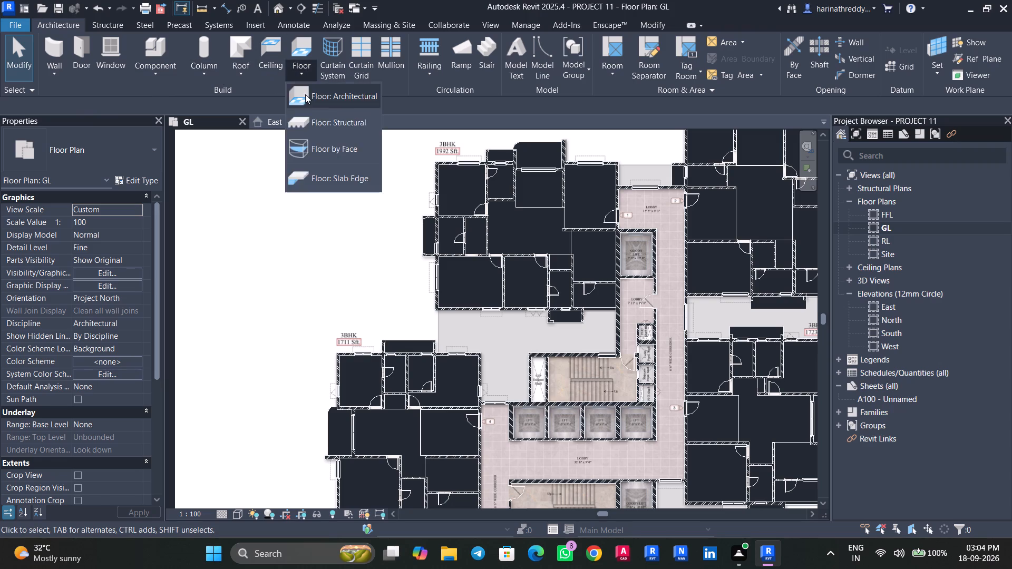
pyautogui.click(151, 181)
pyautogui.click(956, 162)
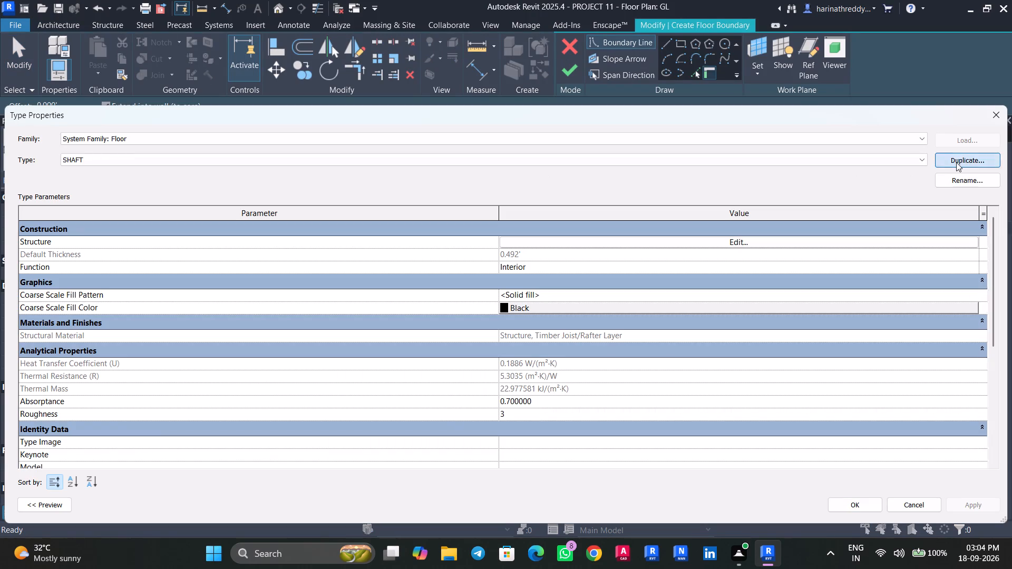
pyautogui.write('LOOBY')
pyautogui.press('BackSpace')
pyautogui.press('BackSpace')
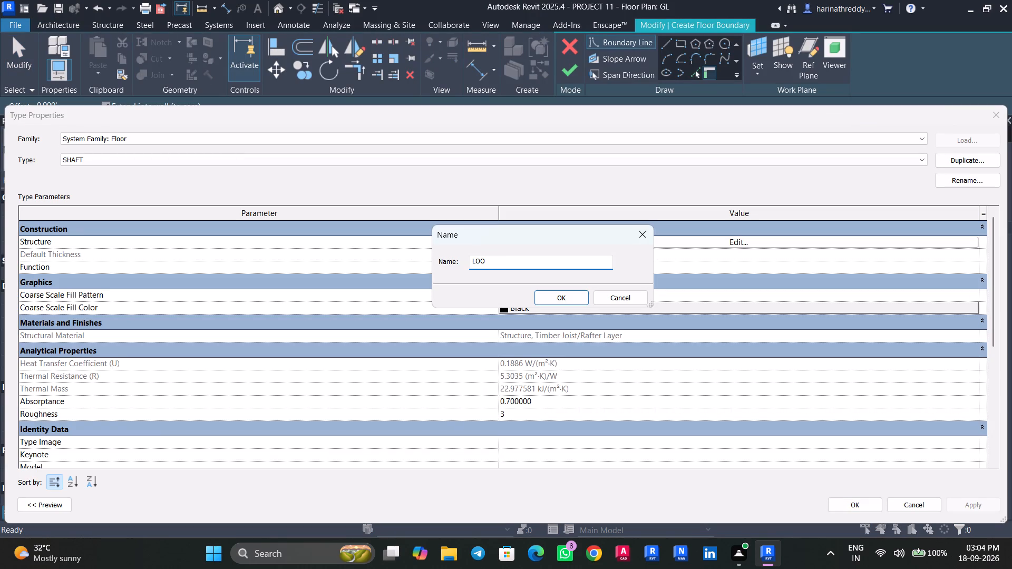
pyautogui.press('BackSpace')
pyautogui.write("BBY'")
pyautogui.press('BackSpace')
pyautogui.press('Return')
pyautogui.click(862, 504)
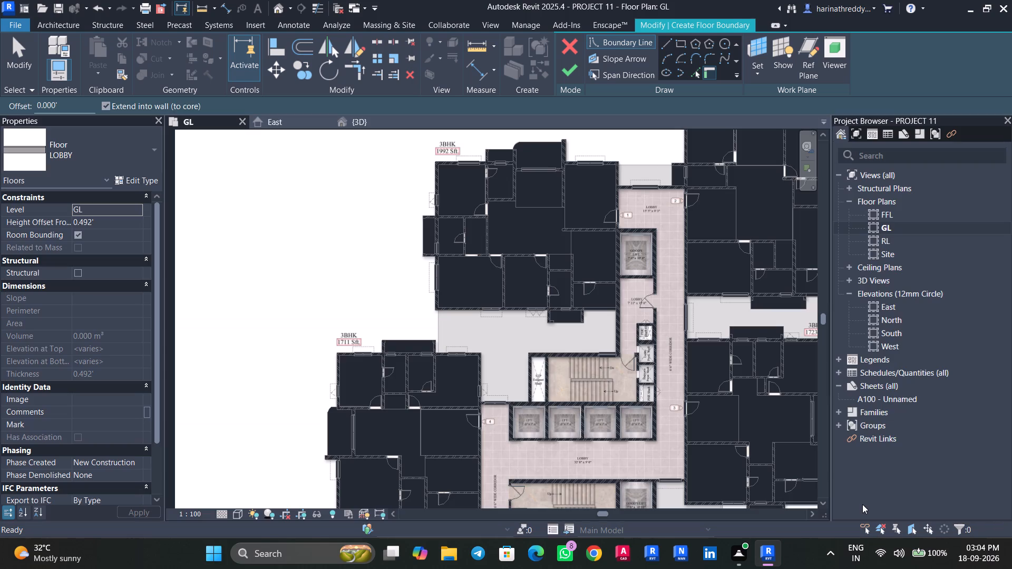
# Sketch the LOBBY floor boundary along the south and east walls of the 10' 0" x 15' 6" lobby, ending at the Electrical Room's southwest corner.
pyautogui.scroll(3, 661, 417)
pyautogui.moveTo(661, 417); pyautogui.dragTo(617, 144, button='middle')
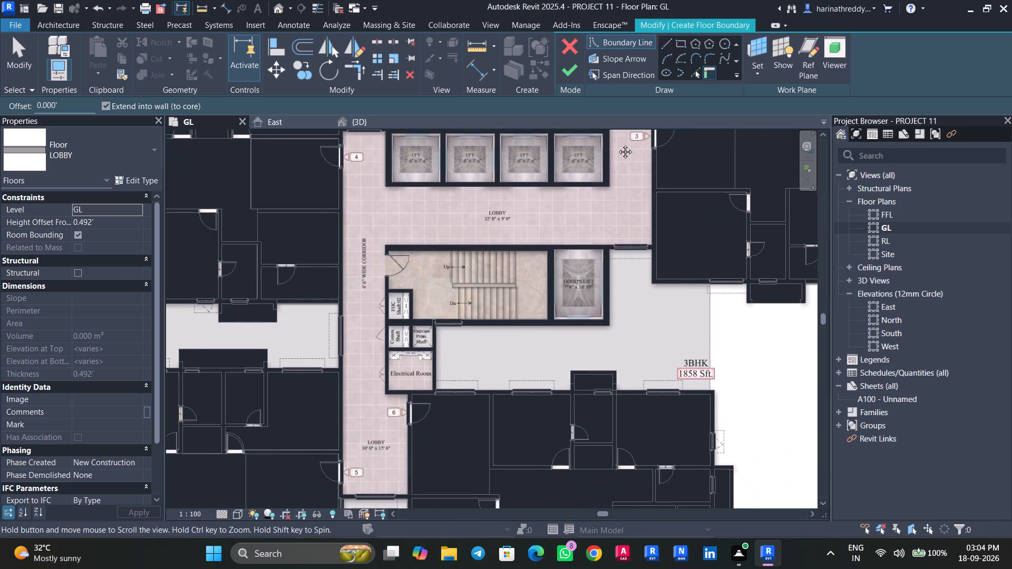
pyautogui.moveTo(617, 144); pyautogui.dragTo(618, 20, button='middle')
pyautogui.click(663, 41)
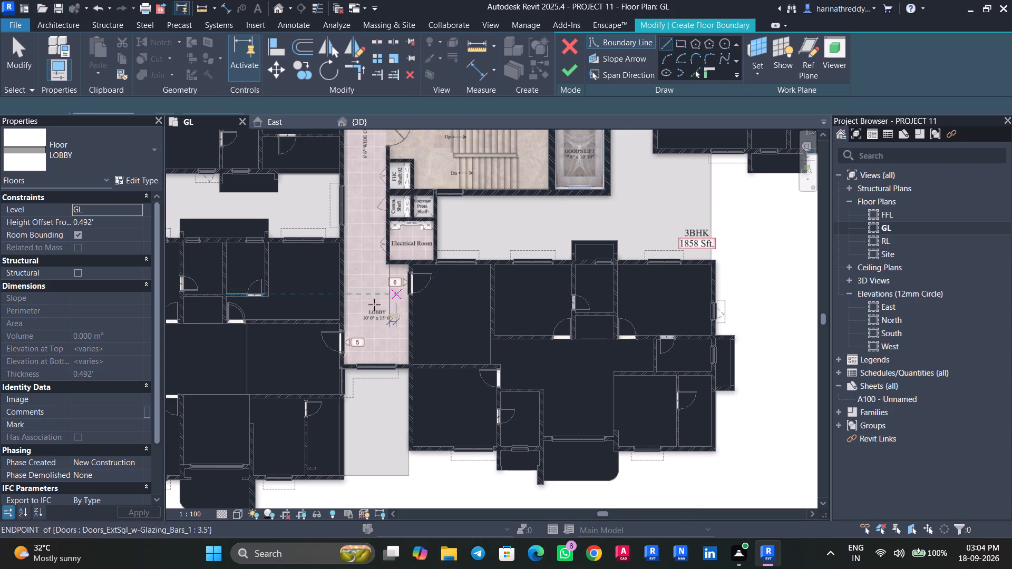
pyautogui.scroll(3, 364, 321)
pyautogui.scroll(-2, 364, 321)
pyautogui.scroll(6, 364, 321)
pyautogui.click(328, 387)
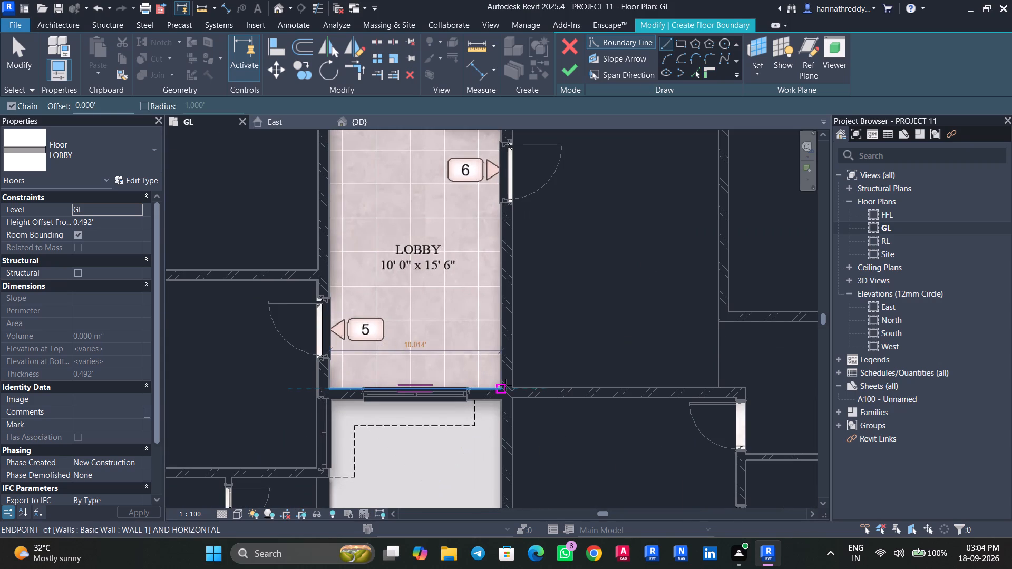
pyautogui.click(502, 386)
pyautogui.moveTo(495, 197); pyautogui.dragTo(492, 434, button='middle')
pyautogui.click(497, 361)
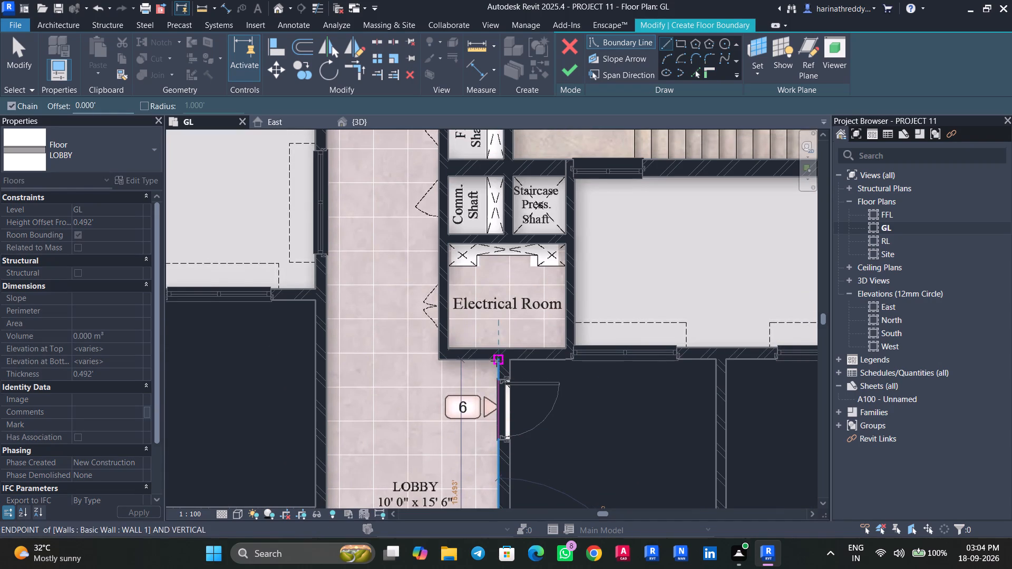
pyautogui.click(437, 361)
# Continue the boundary north past the shafts to the staircase's outer corner, and east along the 32' 8" x 9' 0" lobby's south wall to flat 3.
pyautogui.moveTo(428, 238); pyautogui.dragTo(448, 463, button='middle')
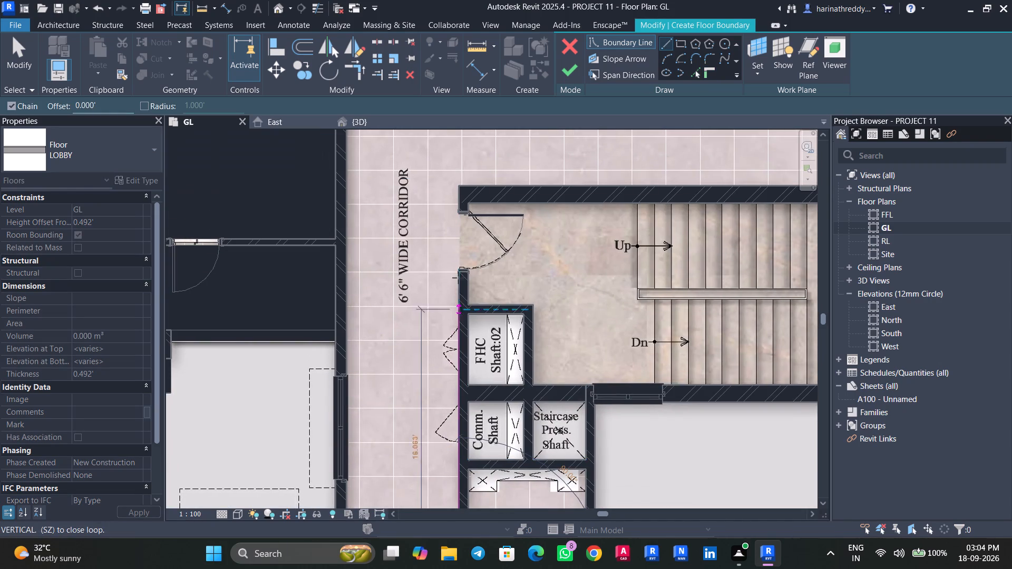
pyautogui.click(458, 188)
pyautogui.moveTo(519, 175); pyautogui.dragTo(341, 239, button='middle')
pyautogui.moveTo(691, 253); pyautogui.dragTo(326, 339, button='middle')
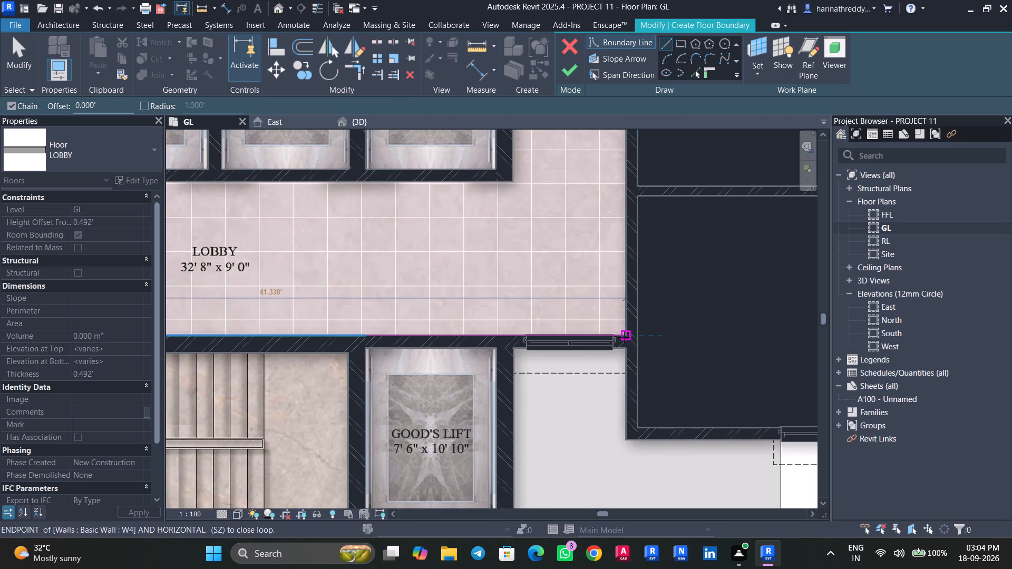
pyautogui.click(625, 336)
# Continue the boundary north along flats 3 and 2, around the 15' 5" x 9' 3" lobby, to the northern goods lift's northeast corner.
pyautogui.moveTo(607, 173); pyautogui.dragTo(585, 428, button='middle')
pyautogui.moveTo(606, 187); pyautogui.dragTo(606, 272, button='middle')
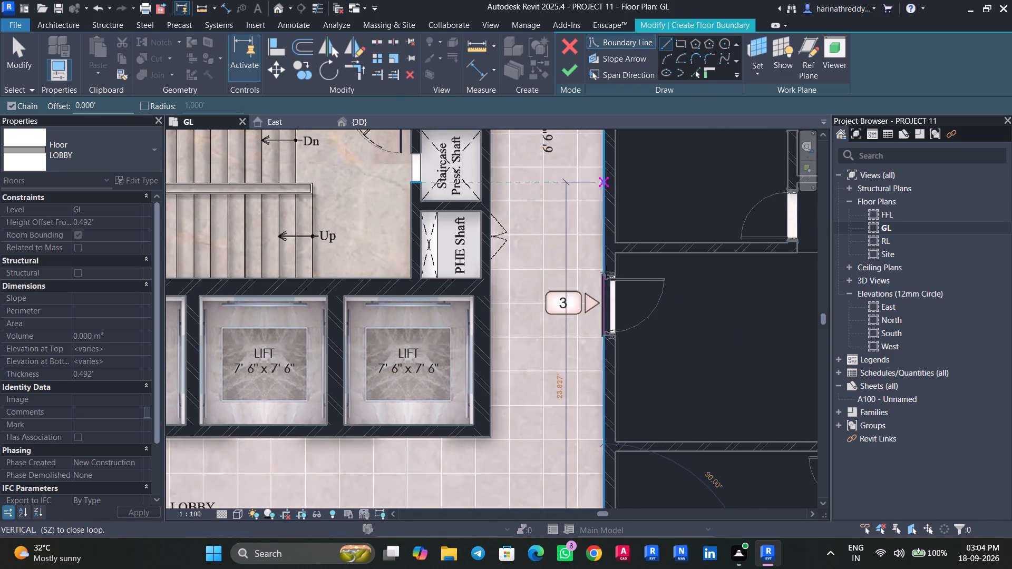
pyautogui.moveTo(606, 272); pyautogui.dragTo(593, 430, button='middle')
pyautogui.moveTo(589, 221); pyautogui.dragTo(554, 482, button='middle')
pyautogui.moveTo(551, 255); pyautogui.dragTo(543, 536, button='middle')
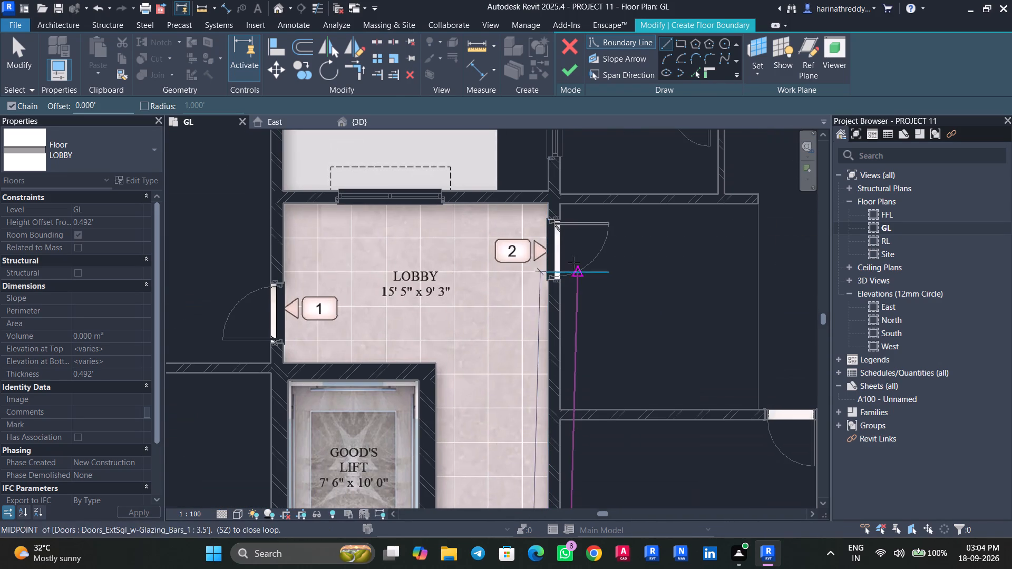
pyautogui.click(551, 206)
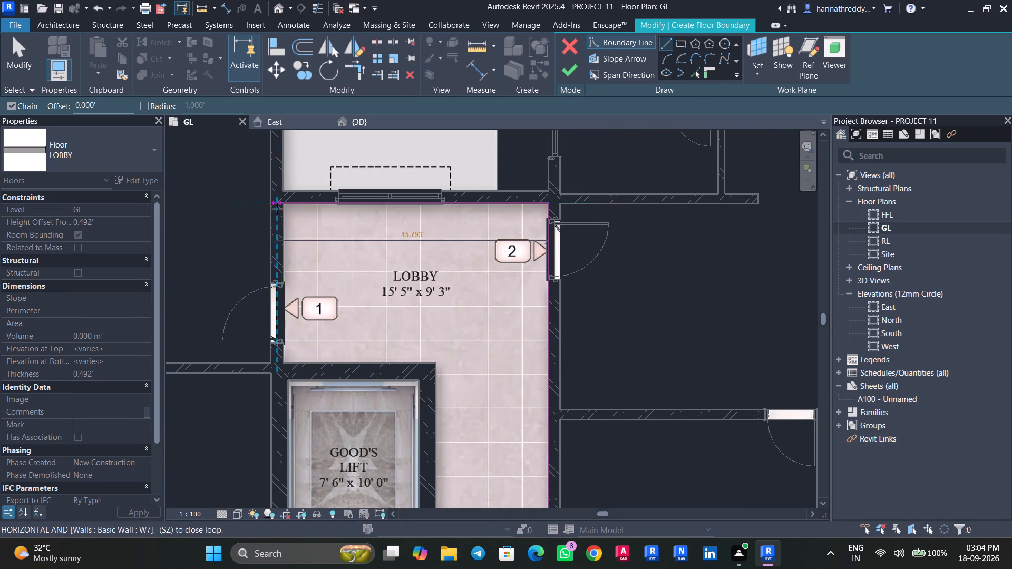
pyautogui.click(280, 209)
pyautogui.click(282, 362)
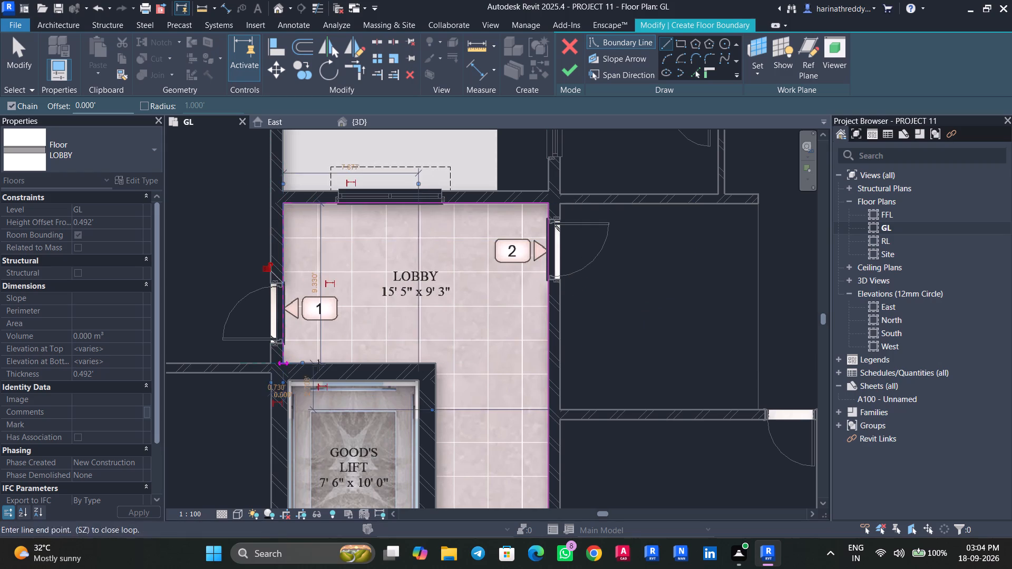
pyautogui.click(440, 364)
# Continue the LOBBY boundary south along the 6' 6" wide corridor's west wall to the easternmost lift's southeast outer corner.
pyautogui.moveTo(440, 380); pyautogui.dragTo(485, 105, button='middle')
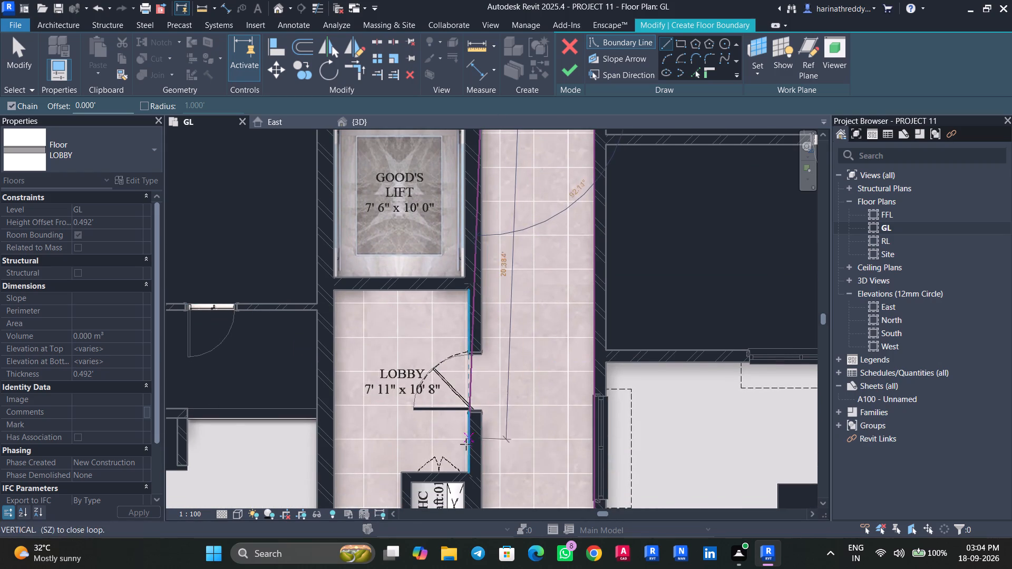
pyautogui.moveTo(484, 450); pyautogui.dragTo(521, 223, button='middle')
pyautogui.moveTo(528, 464); pyautogui.dragTo(534, 320, button='middle')
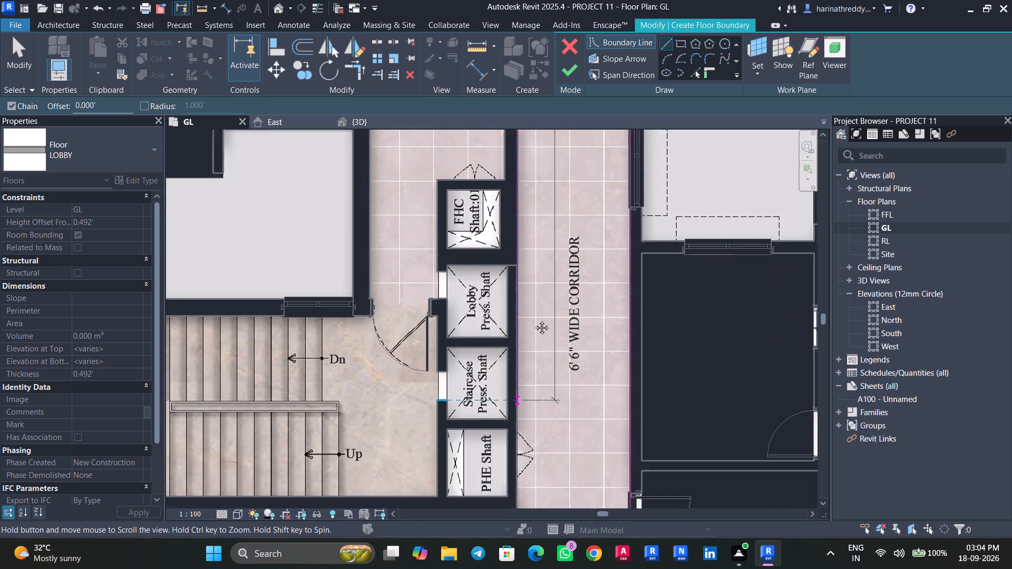
pyautogui.moveTo(534, 320); pyautogui.dragTo(561, 169, button='middle')
pyautogui.scroll(5, 552, 426)
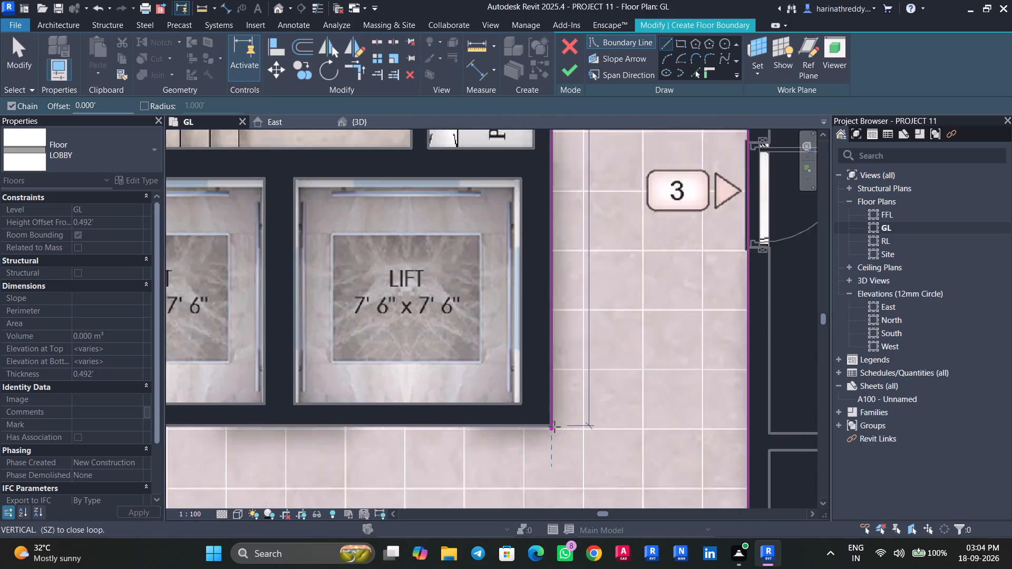
pyautogui.scroll(3, 554, 427)
pyautogui.click(552, 427)
# Continue the boundary west along the south wall of the four 7' 6" x 7' 6" lifts to the westernmost lift's outer corner.
pyautogui.moveTo(462, 433); pyautogui.dragTo(771, 398, button='middle')
pyautogui.scroll(-6, 704, 397)
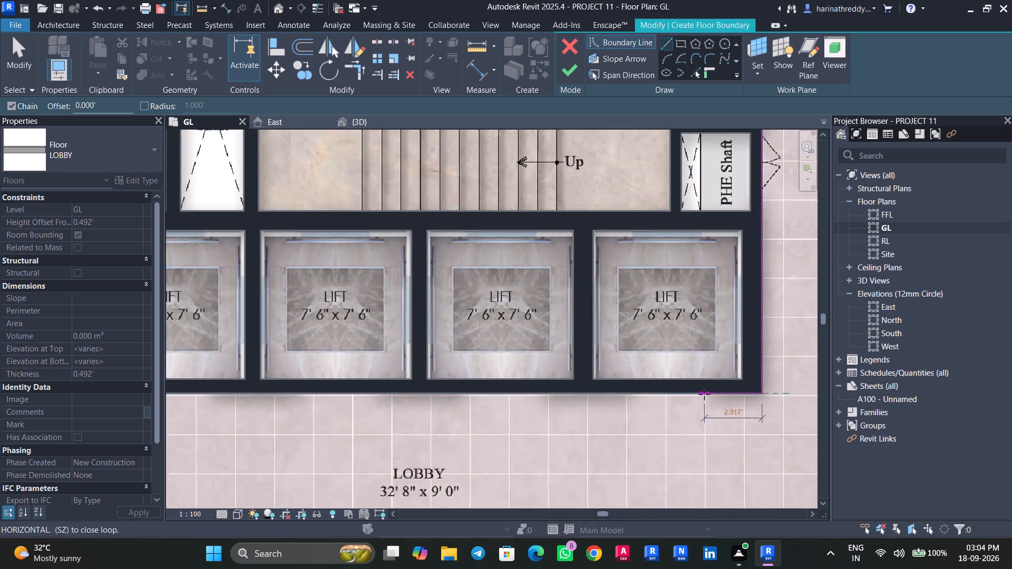
pyautogui.scroll(-2, 704, 394)
pyautogui.moveTo(548, 398); pyautogui.dragTo(882, 398, button='middle')
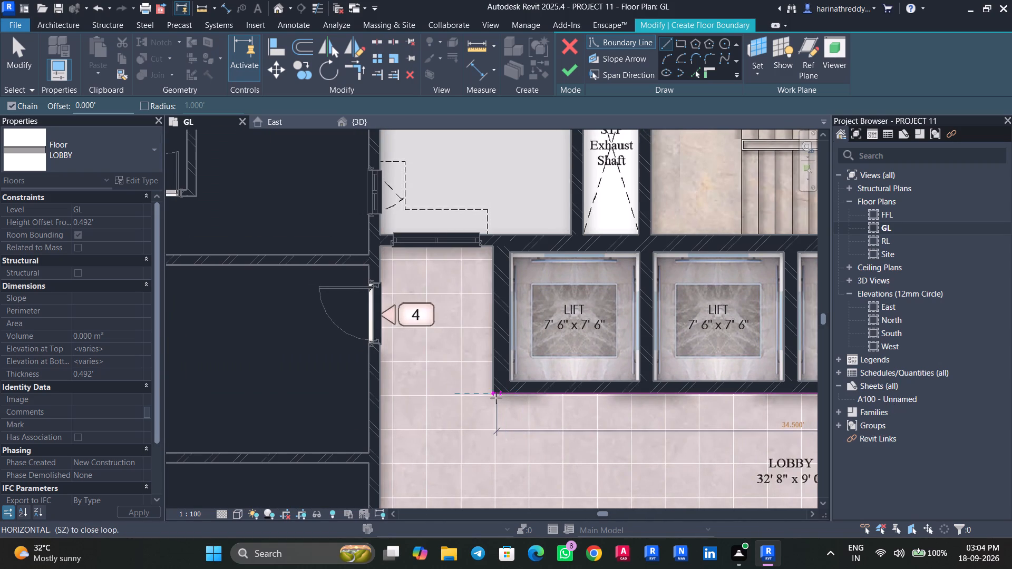
pyautogui.click(494, 397)
# End the line chain and adjust the lift-side line's west end to the westernmost lift's outer wall corner.
pyautogui.scroll(2, 492, 250)
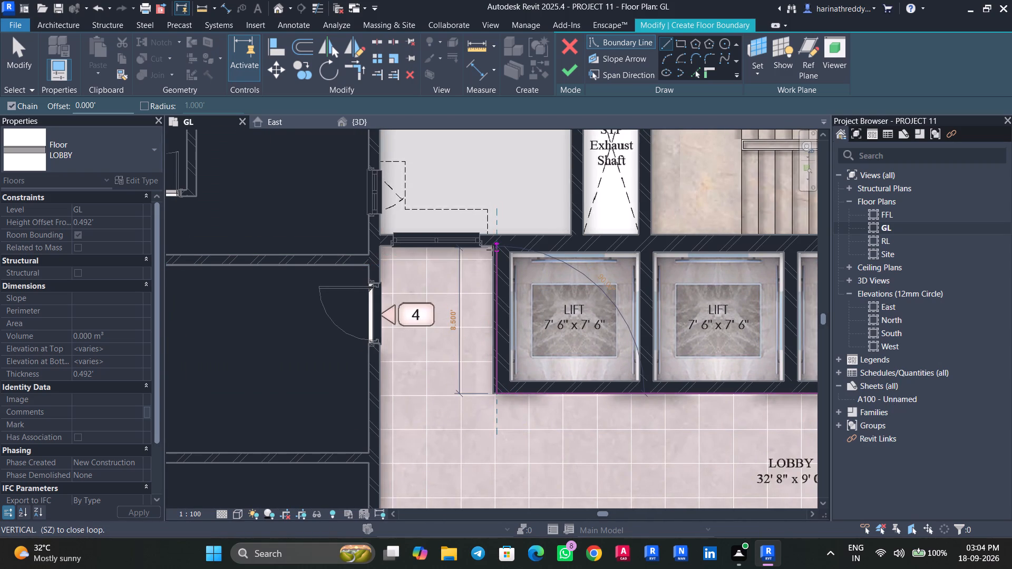
pyautogui.scroll(2, 492, 250)
pyautogui.press('Escape')
pyautogui.moveTo(510, 369); pyautogui.dragTo(518, 249, button='middle')
pyautogui.scroll(1, 519, 249)
pyautogui.press('Escape')
pyautogui.press('Escape')
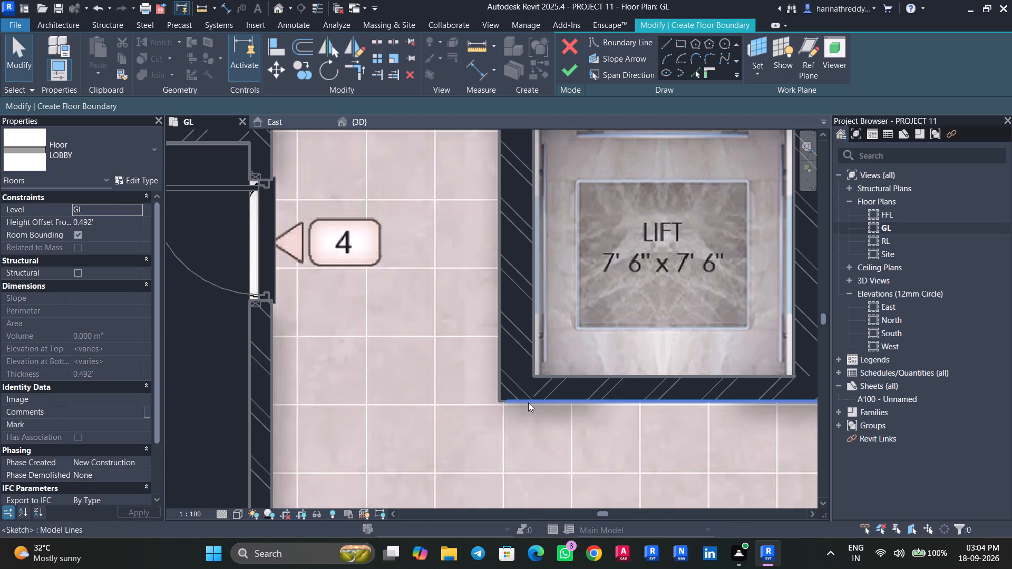
pyautogui.click(528, 403)
pyautogui.scroll(5, 528, 402)
pyautogui.moveTo(483, 399); pyautogui.dragTo(471, 397)
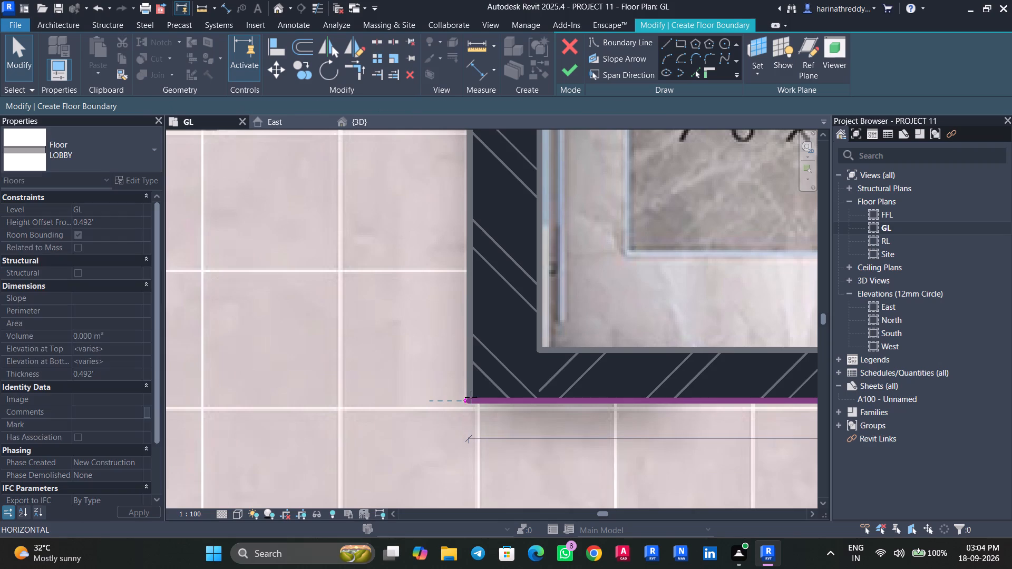
pyautogui.moveTo(471, 397); pyautogui.dragTo(470, 397)
# Draw boundary lines north along the westernmost lift's west wall and west below the window to flat 4's wall.
pyautogui.click(664, 40)
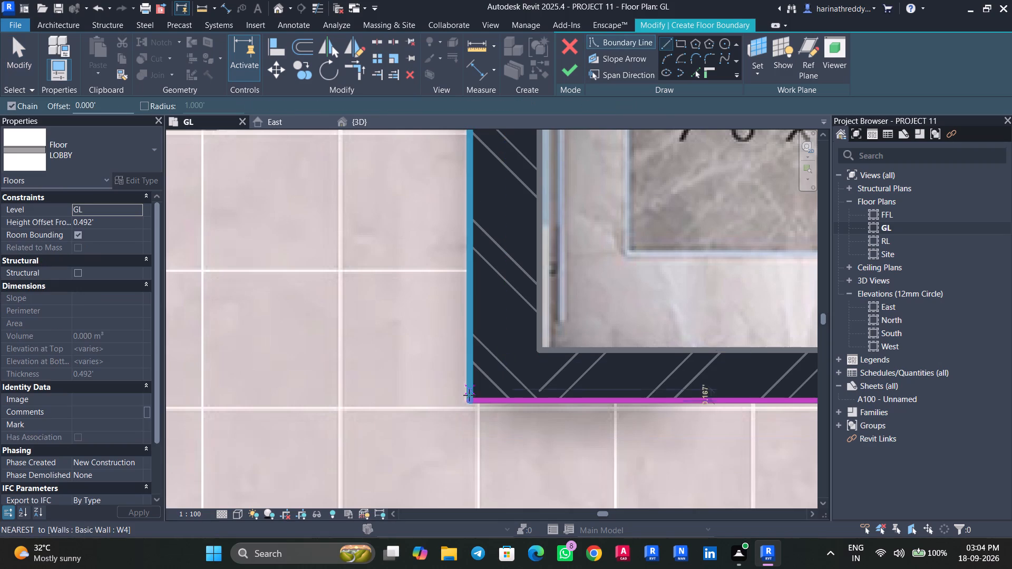
pyautogui.click(469, 396)
pyautogui.scroll(-6, 472, 375)
pyautogui.moveTo(464, 260); pyautogui.dragTo(495, 434, button='middle')
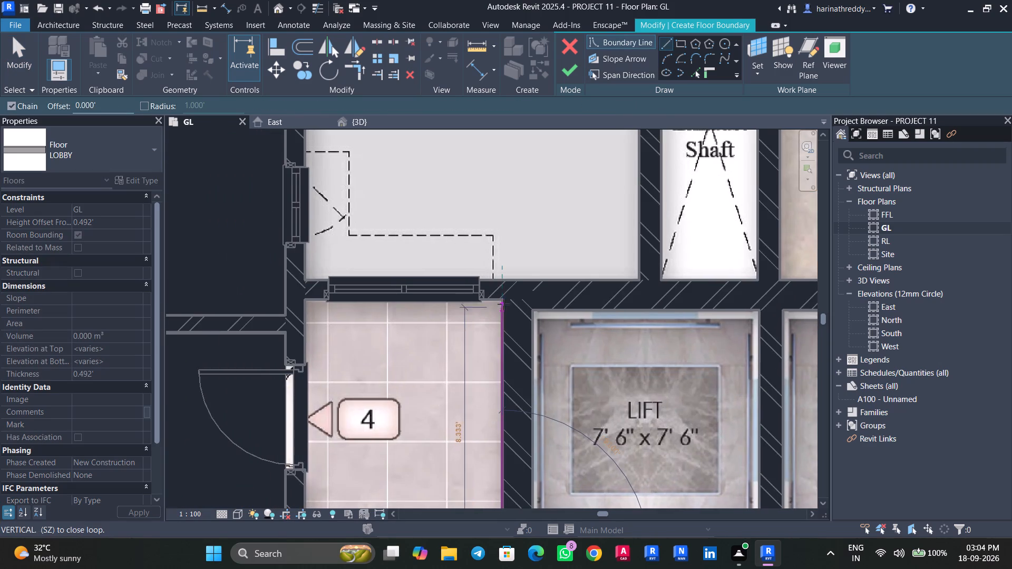
pyautogui.scroll(3, 503, 304)
pyautogui.click(500, 297)
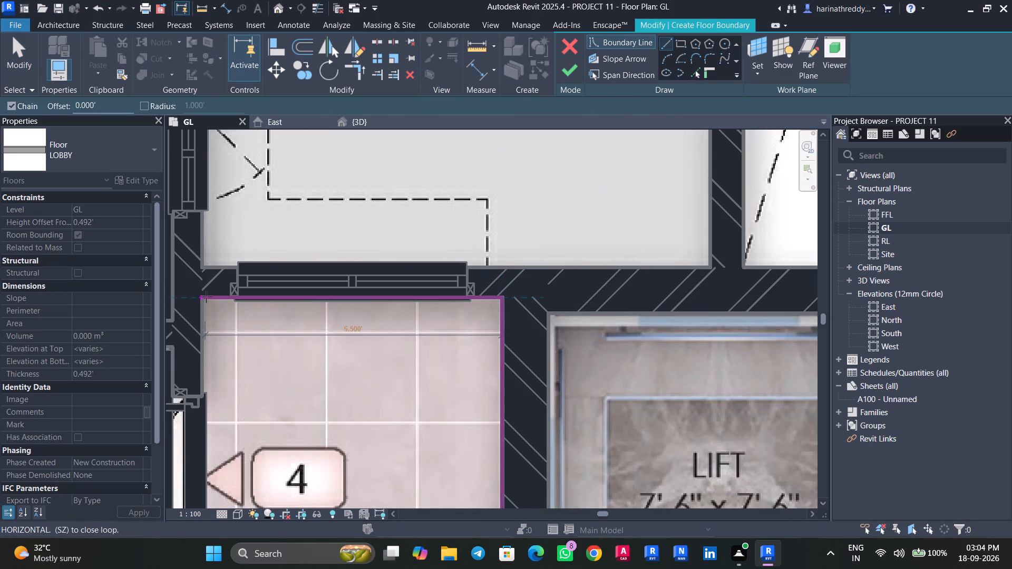
pyautogui.click(202, 298)
# Close the boundary south along flats 4 and 5 to the 10' 0" x 15' 6" lobby's southwest corner and finish the LOBBY floor.
pyautogui.moveTo(217, 306); pyautogui.dragTo(346, 113, button='middle')
pyautogui.scroll(-7, 358, 180)
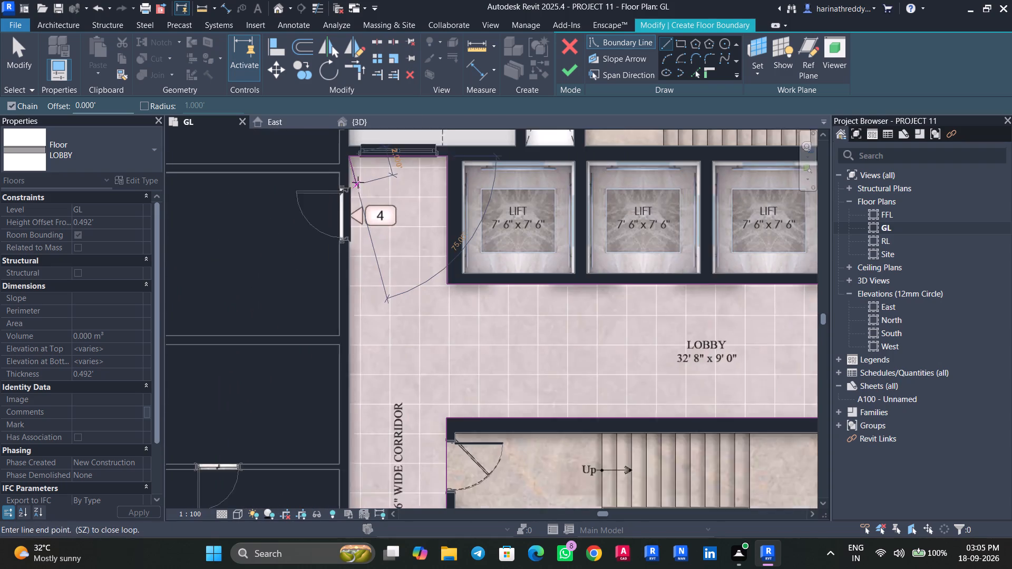
pyautogui.scroll(-5, 358, 182)
pyautogui.moveTo(357, 417); pyautogui.dragTo(369, 192, button='middle')
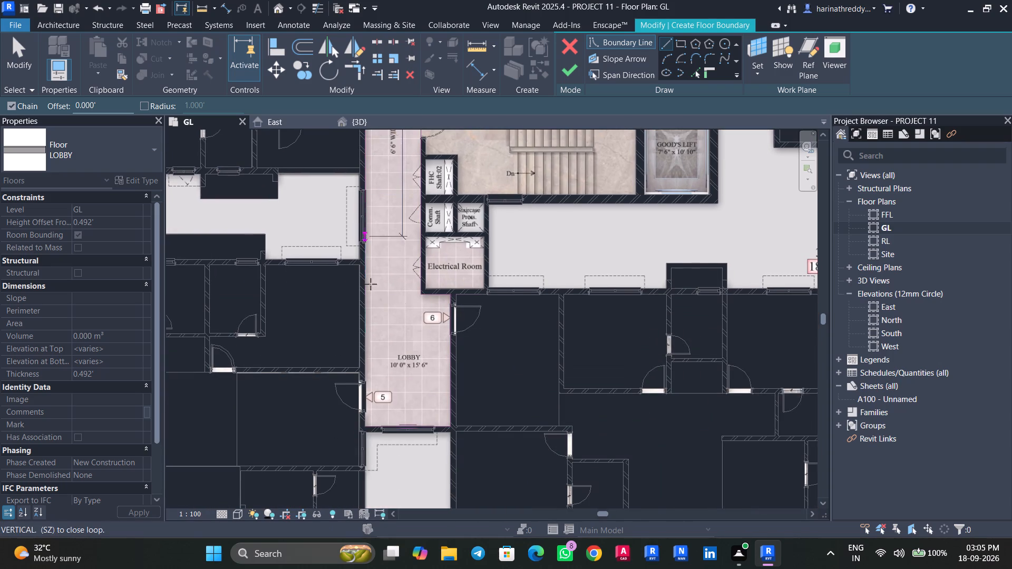
pyautogui.scroll(12, 366, 412)
pyautogui.click(365, 440)
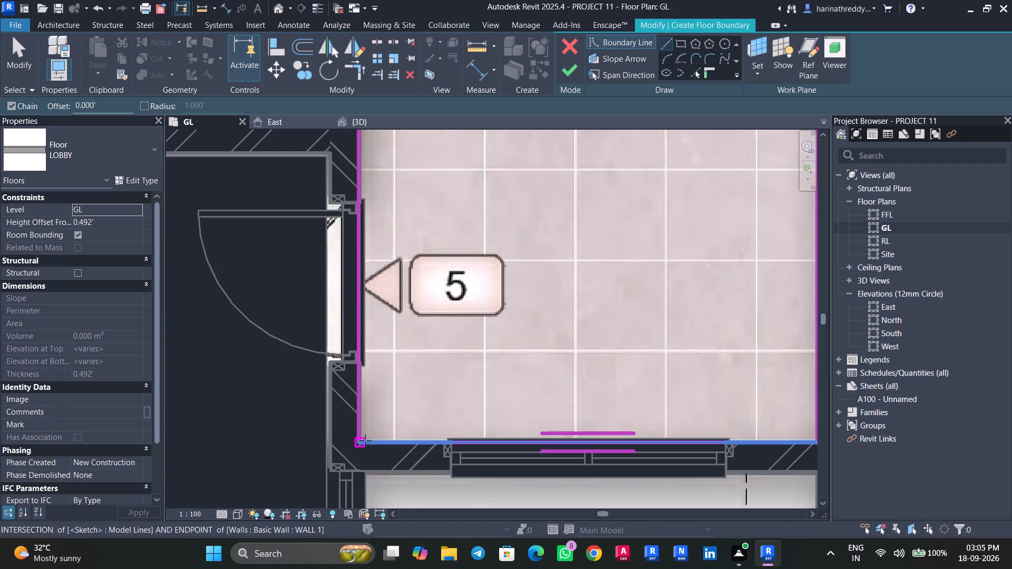
pyautogui.press('Escape')
pyautogui.scroll(-16, 365, 440)
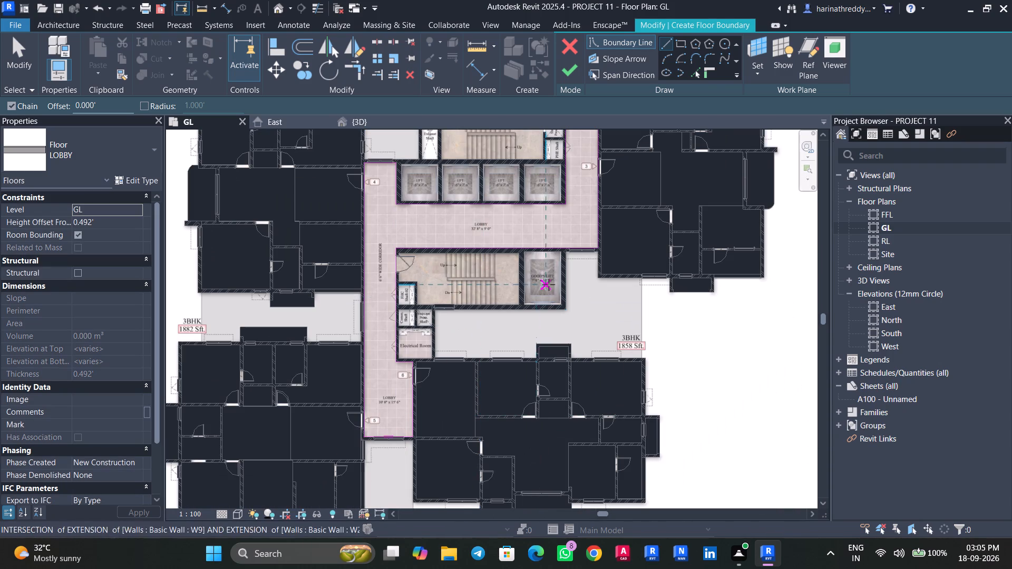
pyautogui.press('Escape')
pyautogui.moveTo(553, 331); pyautogui.dragTo(521, 419, button='middle')
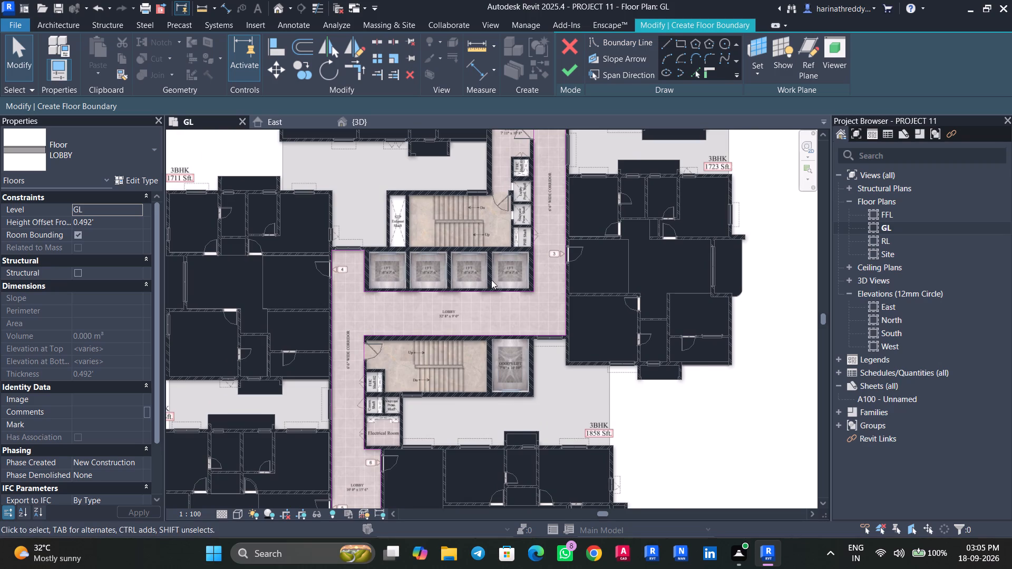
pyautogui.scroll(4, 496, 288)
pyautogui.moveTo(505, 308); pyautogui.dragTo(488, 377, button='middle')
pyautogui.click(568, 69)
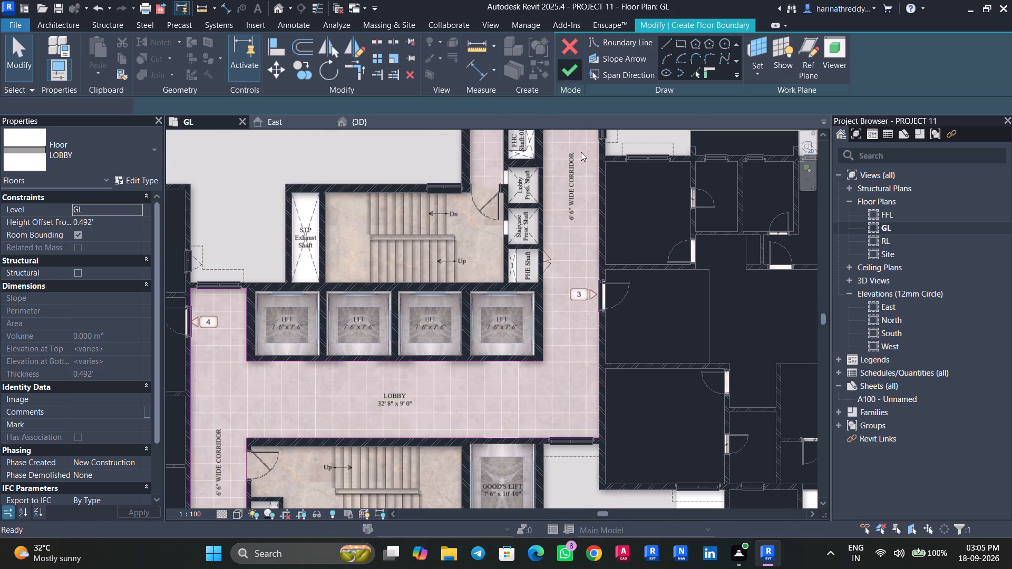
pyautogui.press('Escape')
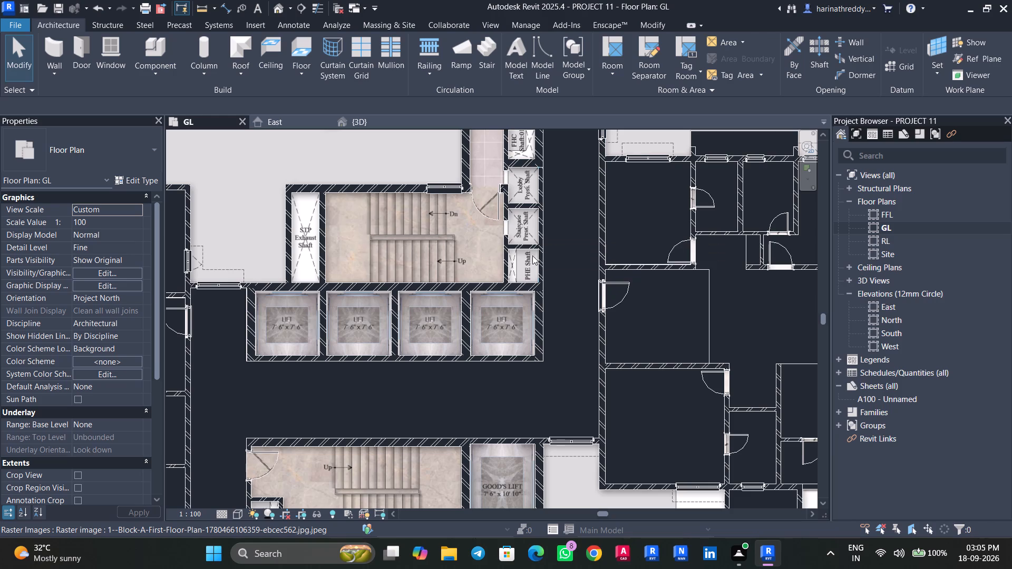
# Start a floor similar to the corridor's LOBBY floor and sketch the 7' 11" x 10' 8" lobby's north and east sides down to FHC Shaft:01.
pyautogui.moveTo(529, 370); pyautogui.dragTo(520, 176, button='middle')
pyautogui.scroll(5, 474, 329)
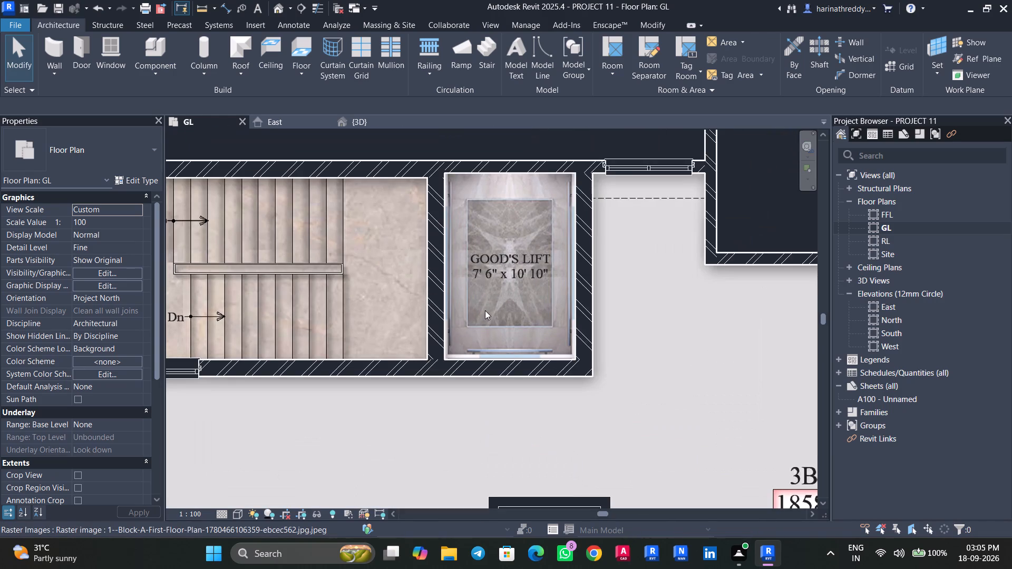
pyautogui.scroll(-5, 485, 310)
pyautogui.scroll(-5, 492, 377)
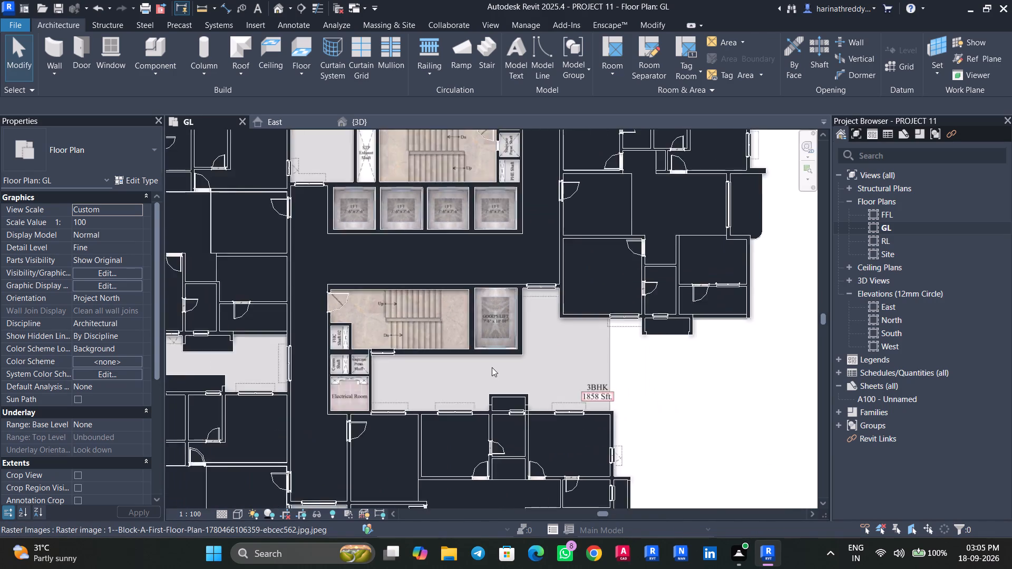
pyautogui.scroll(-5, 492, 367)
pyautogui.scroll(13, 509, 202)
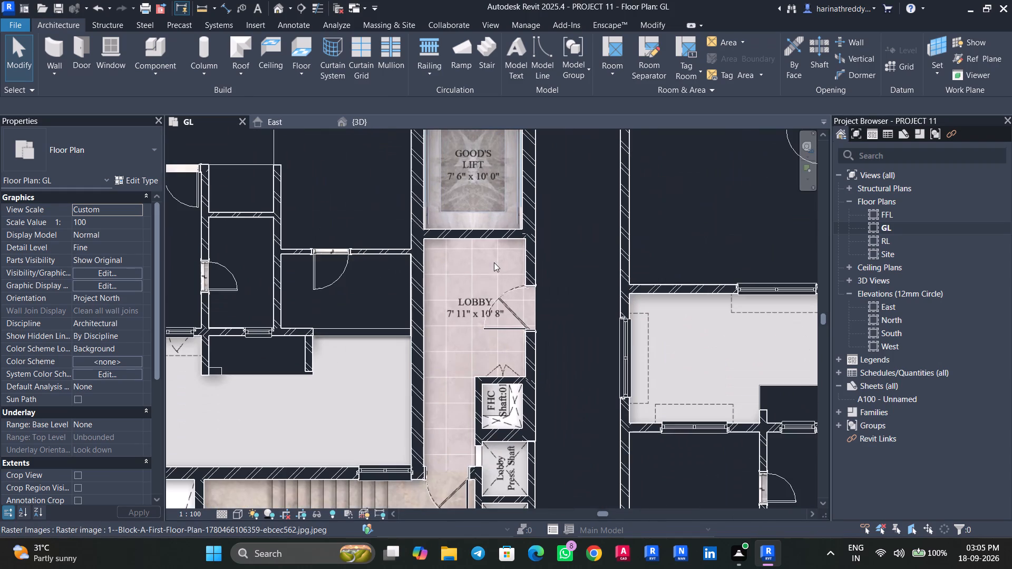
pyautogui.click(583, 300)
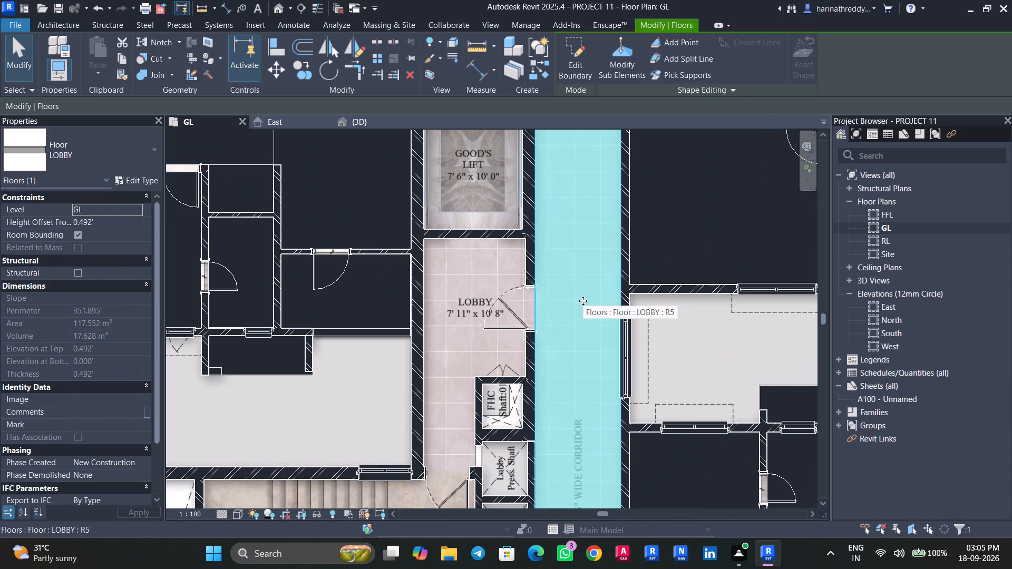
pyautogui.write('CS')
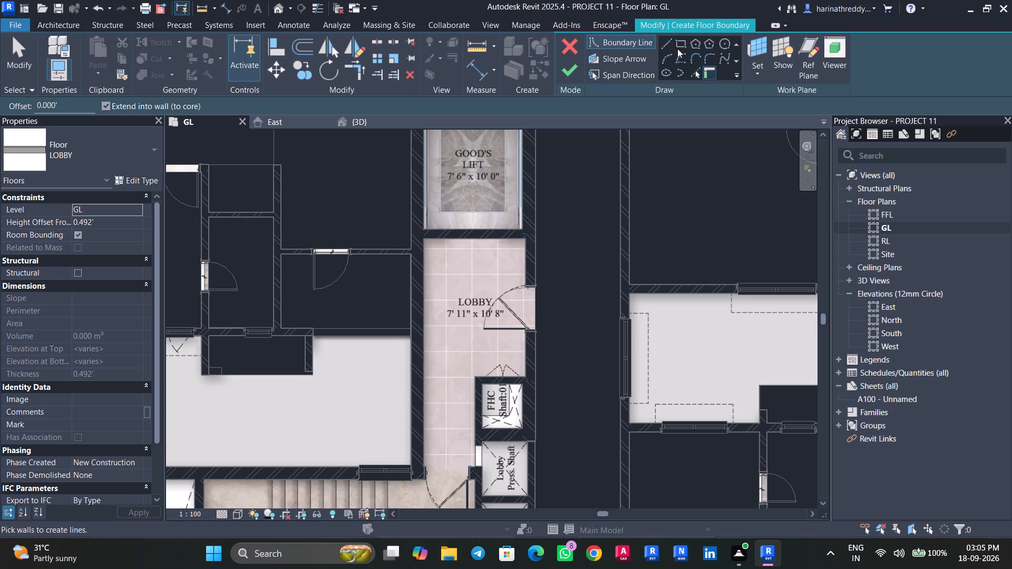
pyautogui.click(665, 43)
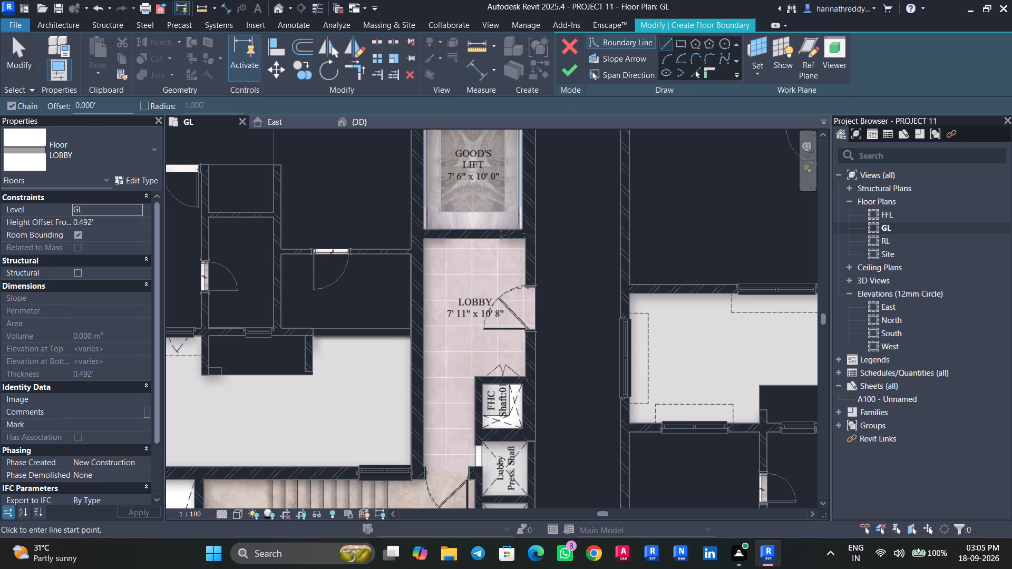
pyautogui.scroll(4, 402, 262)
pyautogui.click(440, 226)
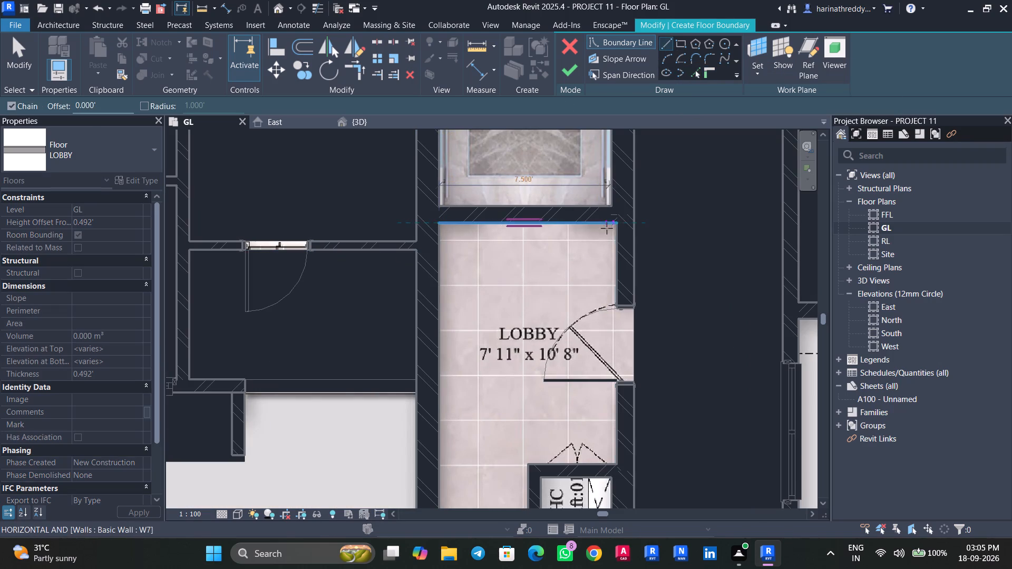
pyautogui.click(618, 228)
pyautogui.moveTo(602, 356); pyautogui.dragTo(608, 218, button='middle')
pyautogui.click(619, 324)
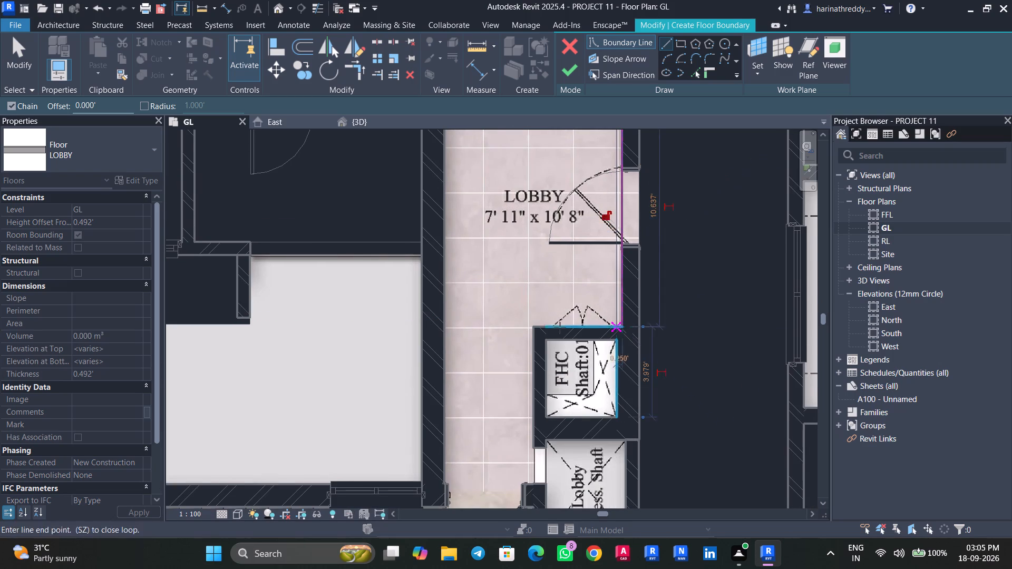
# Close the boundary around FHC Shaft:01, across the staircase doorway and up the lobby's west wall, and finish the floor.
pyautogui.click(536, 322)
pyautogui.moveTo(524, 418); pyautogui.dragTo(542, 284, button='middle')
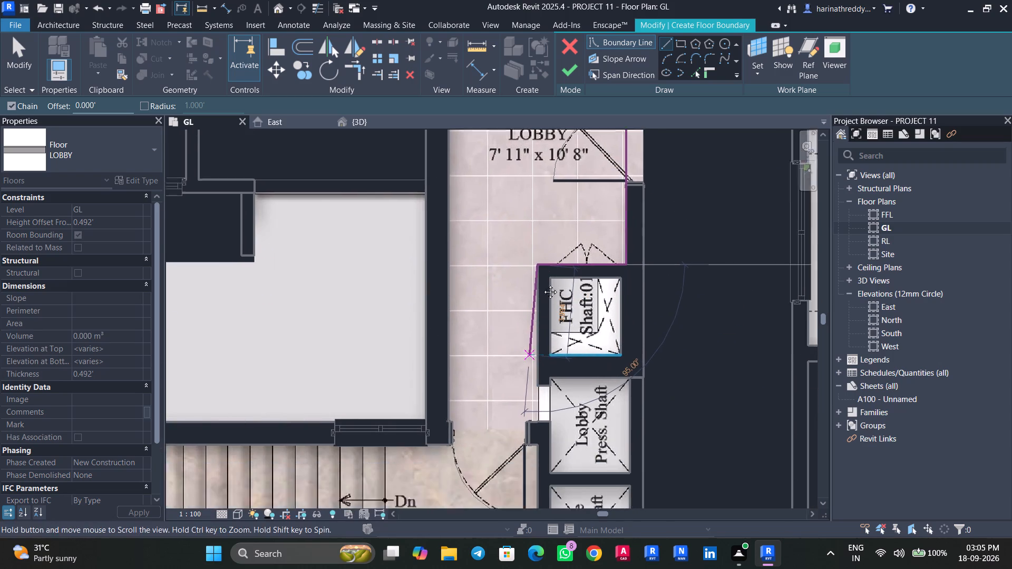
pyautogui.moveTo(542, 284); pyautogui.dragTo(546, 267, button='middle')
pyautogui.click(554, 334)
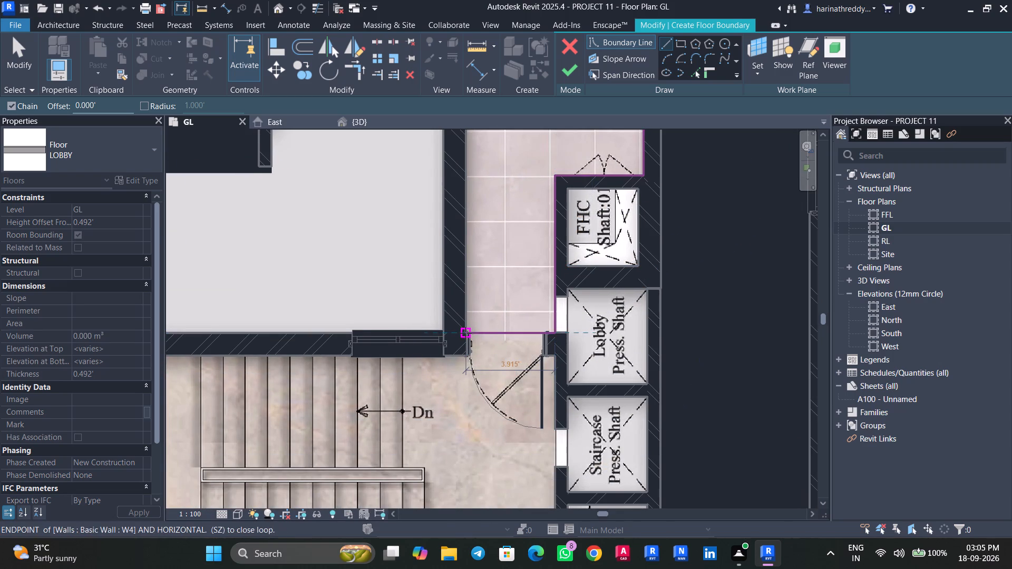
pyautogui.click(465, 333)
pyautogui.scroll(-4, 465, 333)
pyautogui.moveTo(465, 333); pyautogui.dragTo(478, 419, button='middle')
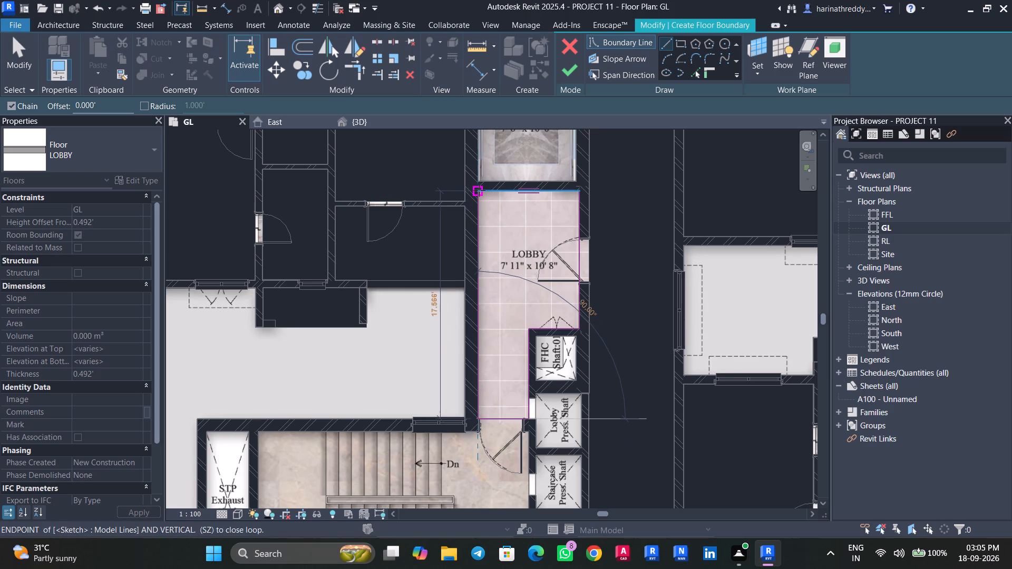
pyautogui.click(479, 190)
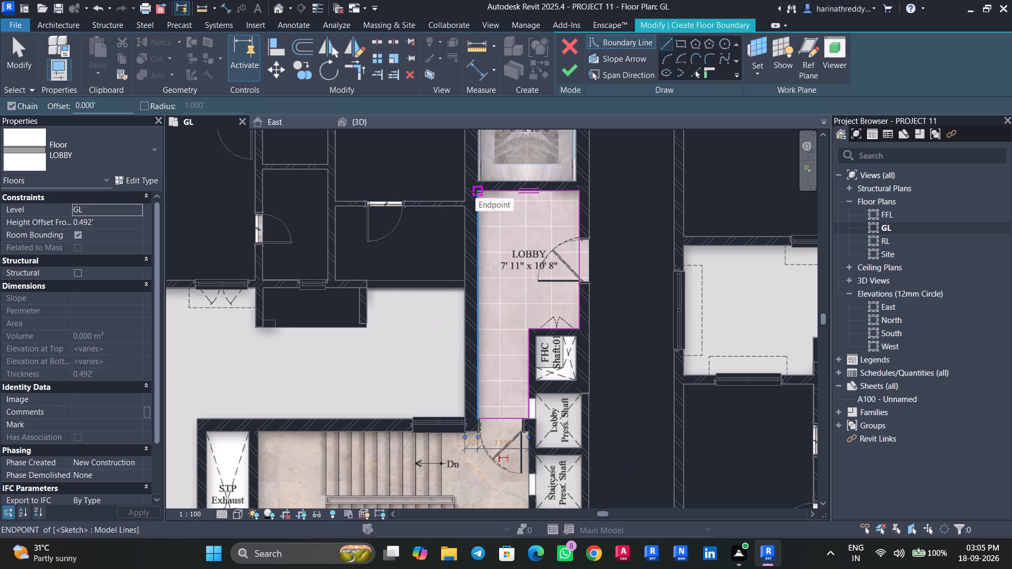
pyautogui.press('Escape')
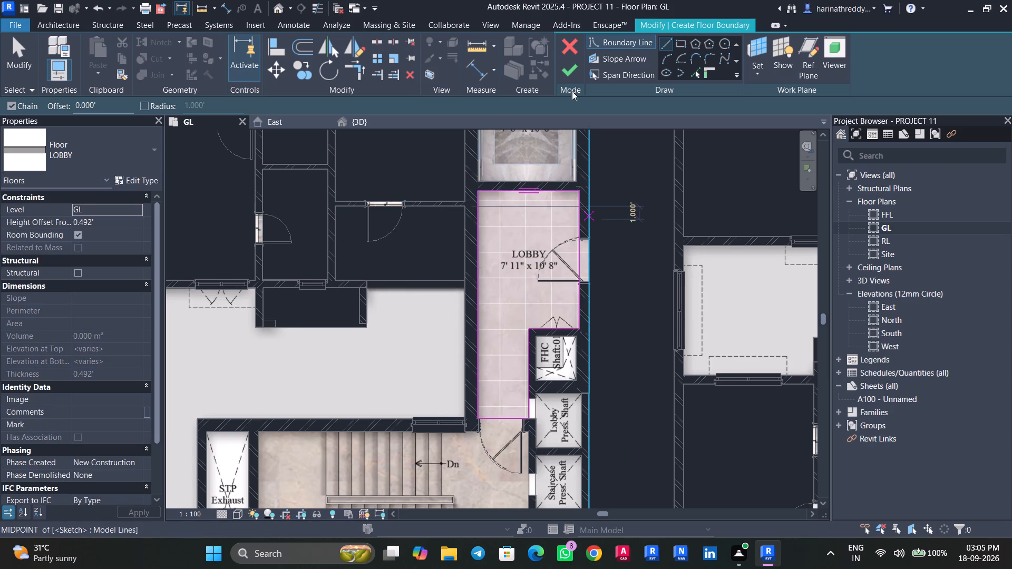
pyautogui.scroll(-5, 485, 201)
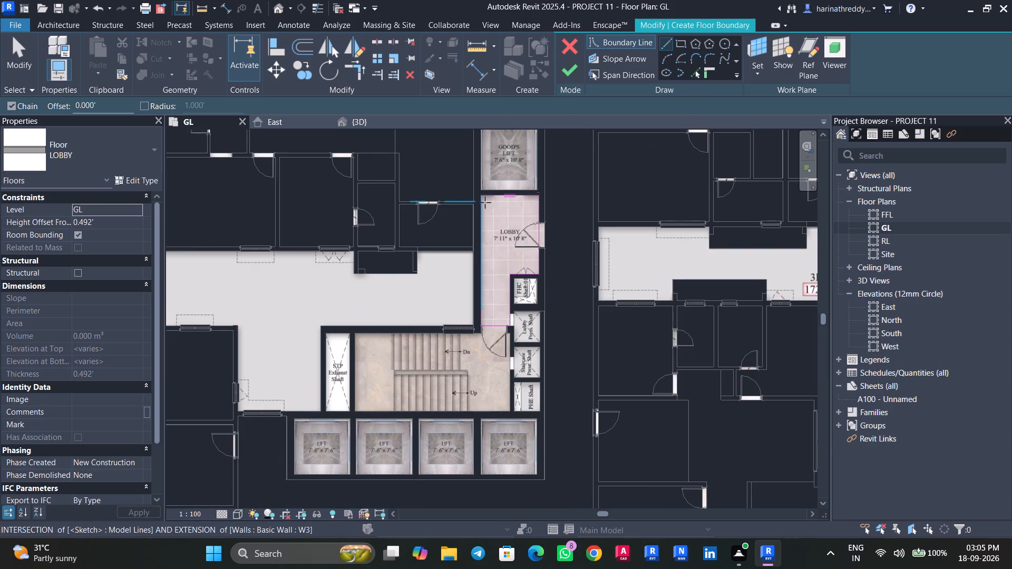
pyautogui.press('Escape')
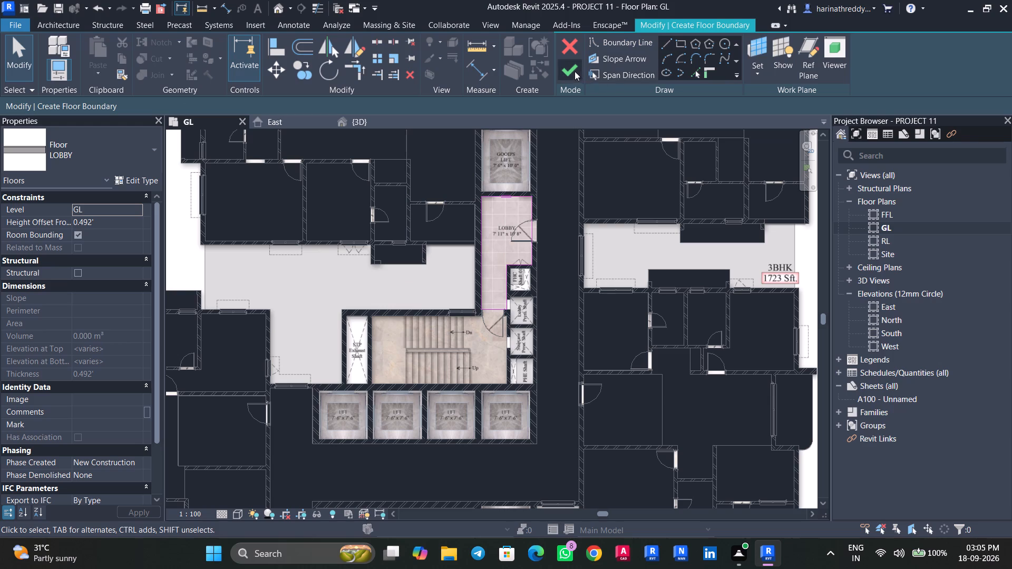
pyautogui.click(575, 71)
pyautogui.press('Escape')
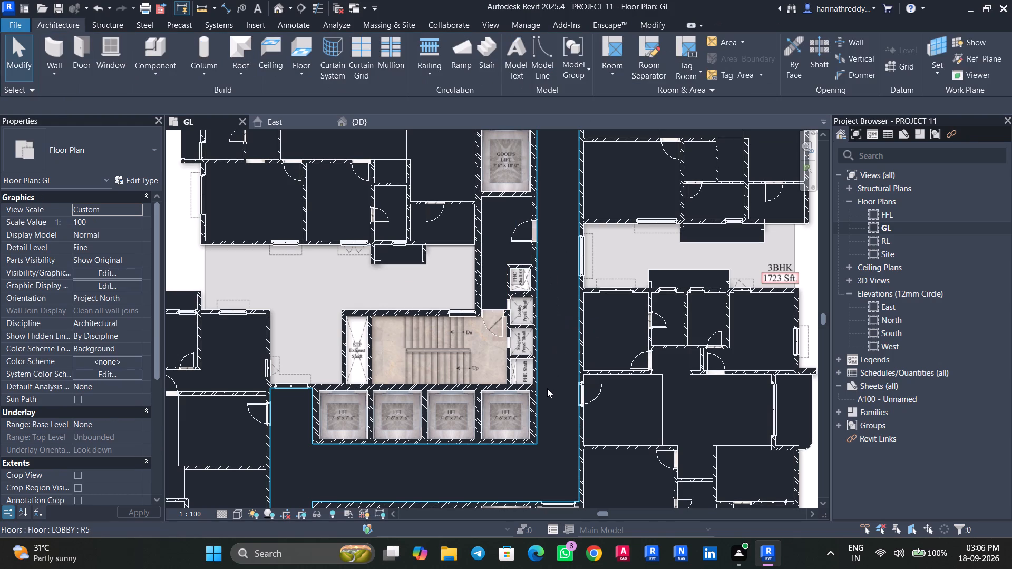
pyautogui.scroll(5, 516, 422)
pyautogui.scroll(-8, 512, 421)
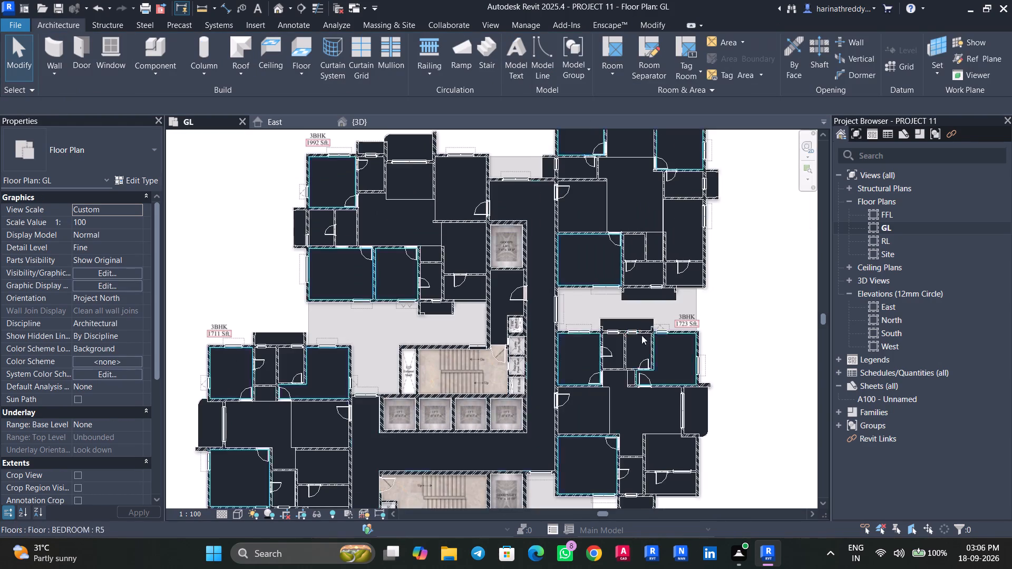
# Inspect the new lobby floor beside FHC Shaft:01 on the GL plan, then examine the block's floors from several angles in 3D.
pyautogui.scroll(6, 700, 310)
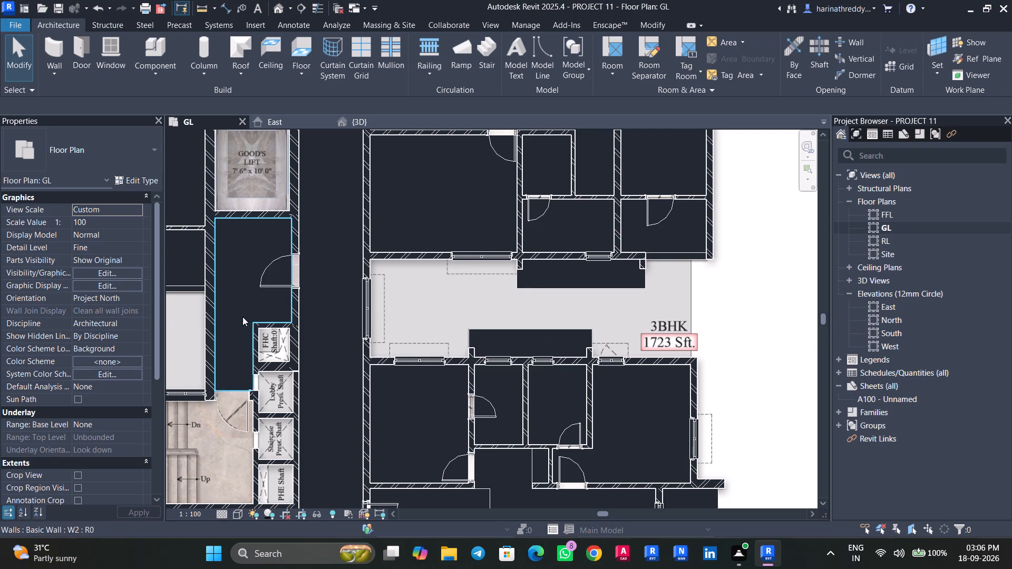
pyautogui.click(246, 289)
pyautogui.press('Escape')
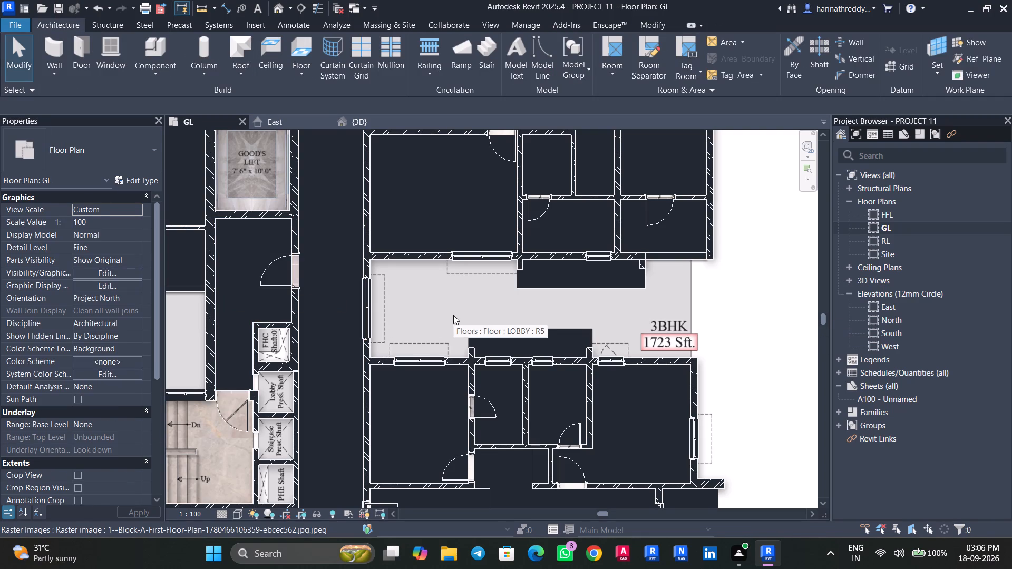
pyautogui.click(366, 120)
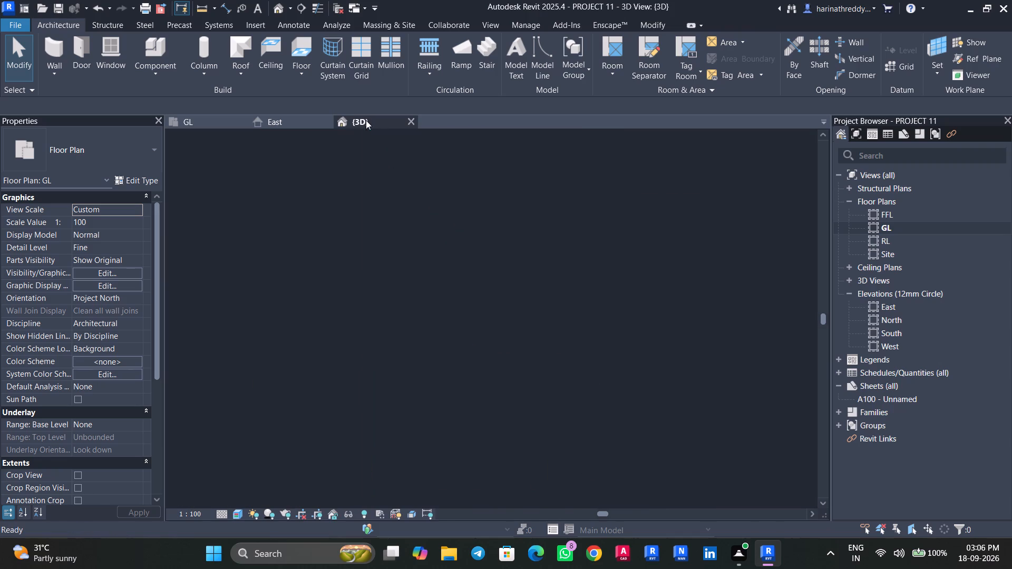
pyautogui.keyDown('shift'); pyautogui.moveTo(451, 428); pyautogui.dragTo(527, 389, button='middle'); pyautogui.keyUp('shift')
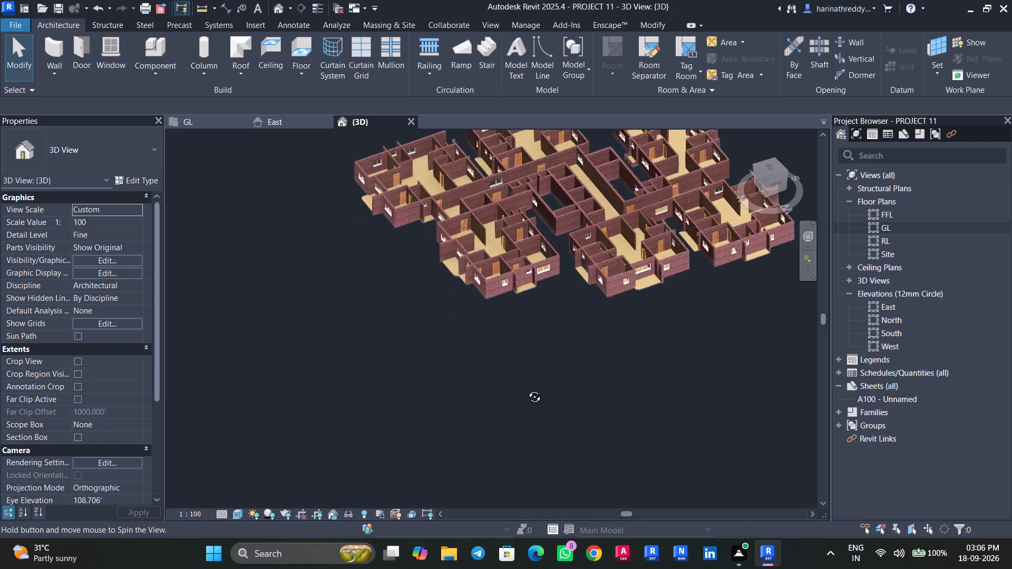
pyautogui.keyDown('shift'); pyautogui.moveTo(527, 389); pyautogui.dragTo(369, 448, button='middle'); pyautogui.keyUp('shift')
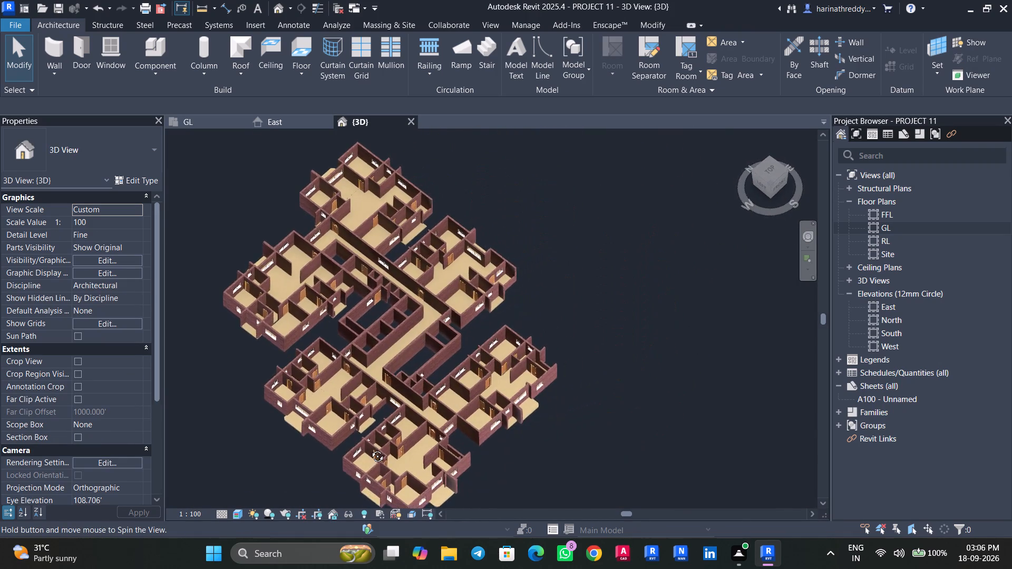
pyautogui.keyDown('shift'); pyautogui.moveTo(369, 448); pyautogui.dragTo(368, 442, button='middle'); pyautogui.keyUp('shift')
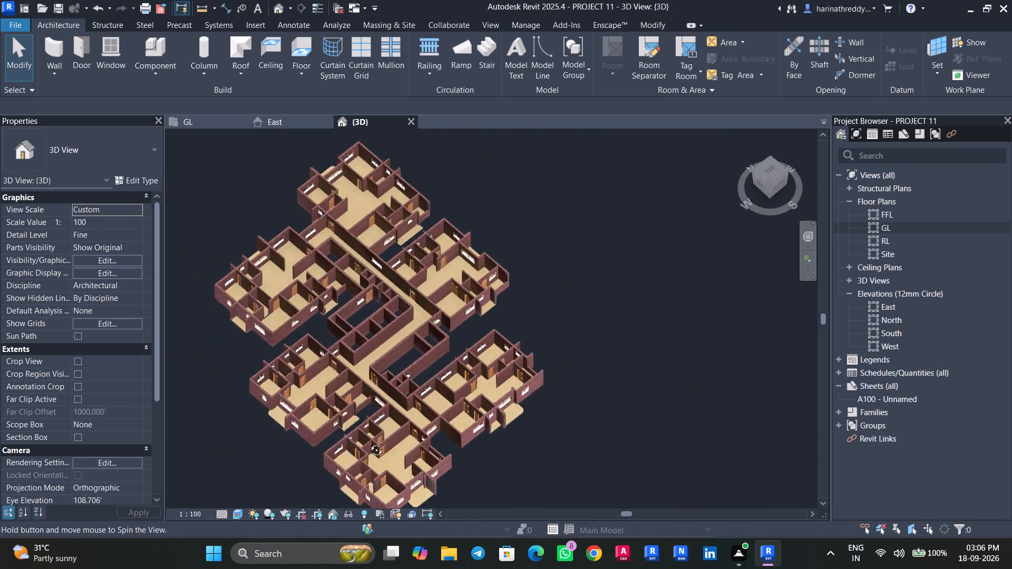
pyautogui.keyDown('shift'); pyautogui.moveTo(368, 442); pyautogui.dragTo(483, 363, button='middle'); pyautogui.keyUp('shift')
pyautogui.scroll(1, 483, 363)
pyautogui.moveTo(483, 365); pyautogui.dragTo(382, 515, button='middle')
# Save the project.
pyautogui.hotkey('ctrl', 's')
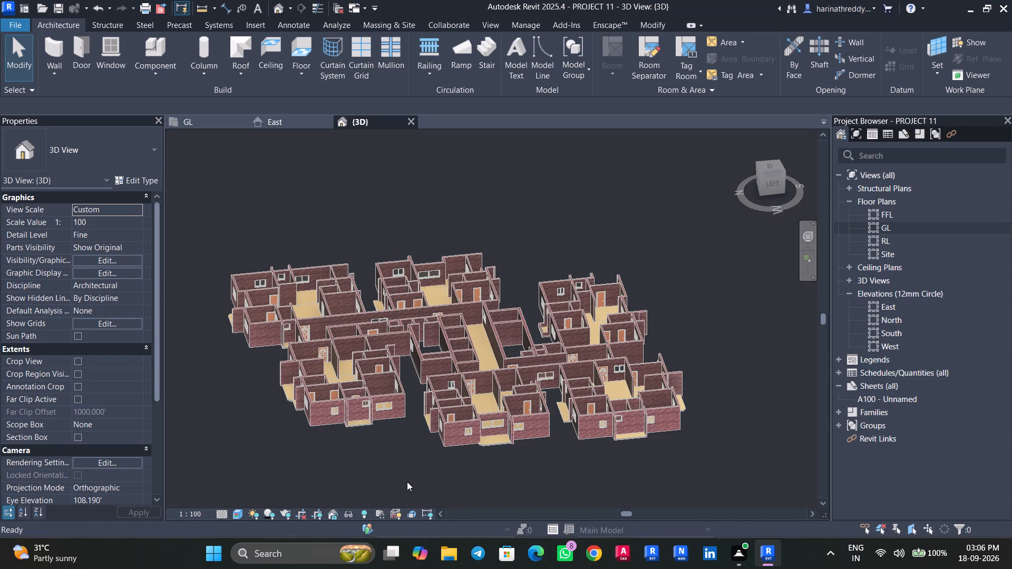
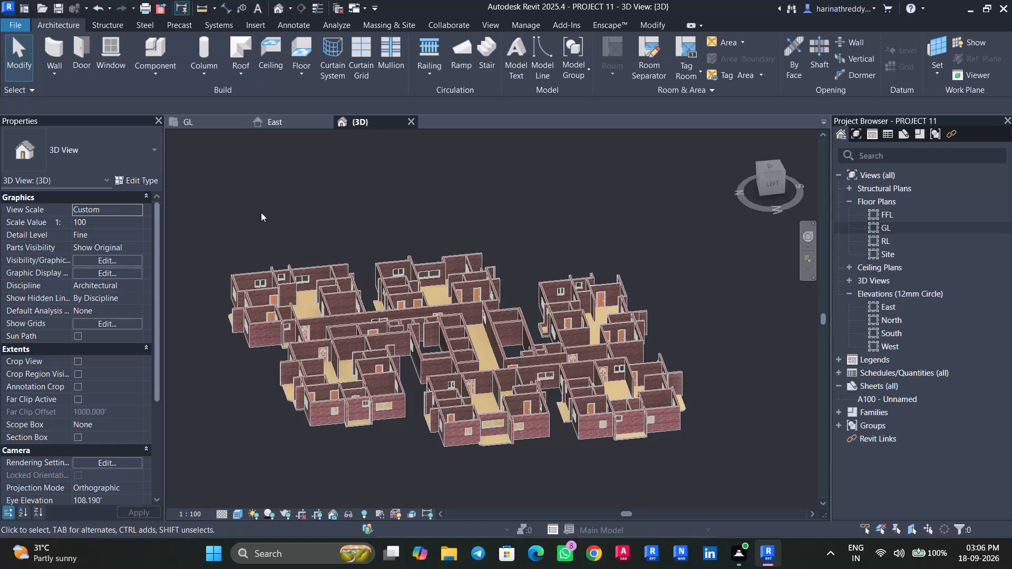
# On the GL floor plan, start a new floor and duplicate the LOBBY type as STAIR CASE FLOOR.
pyautogui.click(190, 125)
pyautogui.scroll(-3, 348, 267)
pyautogui.moveTo(339, 281); pyautogui.dragTo(433, 243, button='middle')
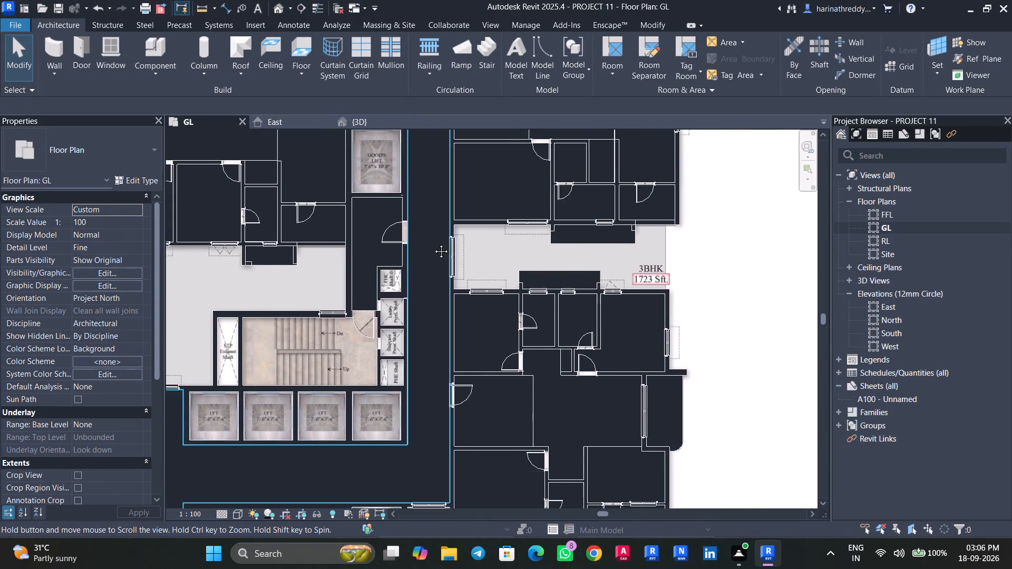
pyautogui.moveTo(433, 243); pyautogui.dragTo(511, 350, button='middle')
pyautogui.scroll(-2, 512, 350)
pyautogui.moveTo(514, 353); pyautogui.dragTo(560, 222, button='middle')
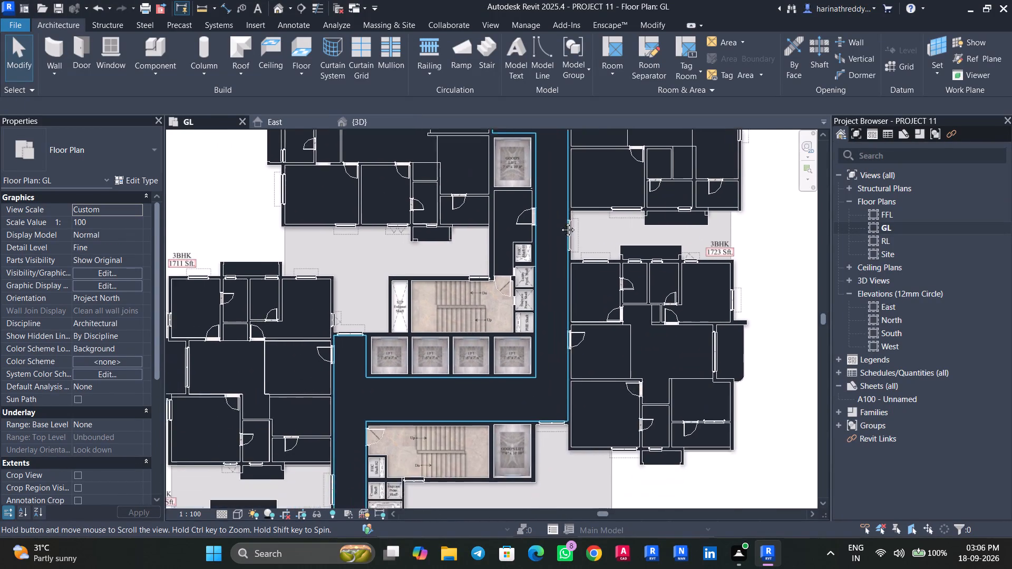
pyautogui.moveTo(560, 222); pyautogui.dragTo(598, 186, button='middle')
pyautogui.scroll(5, 493, 248)
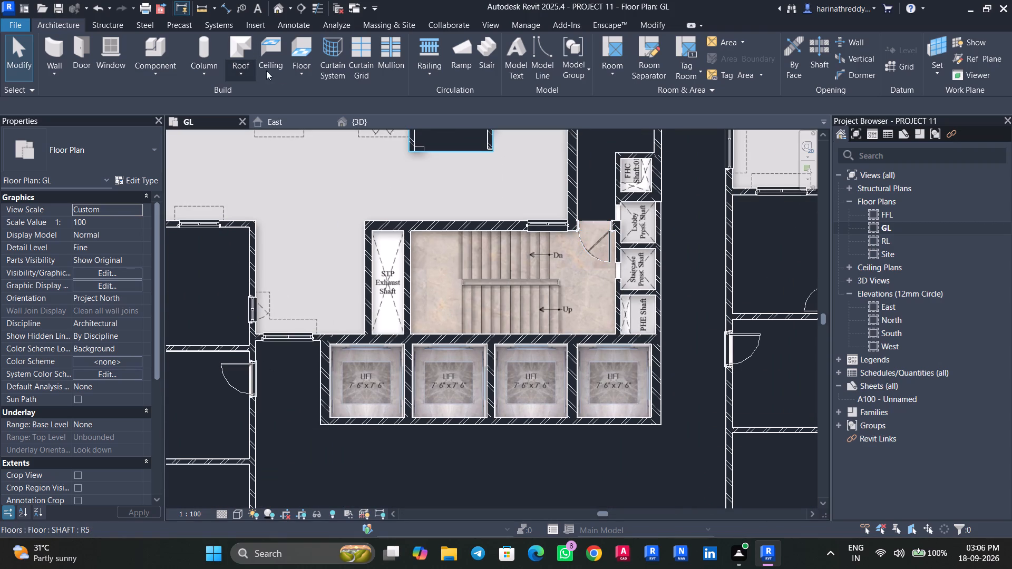
pyautogui.click(300, 77)
pyautogui.click(306, 94)
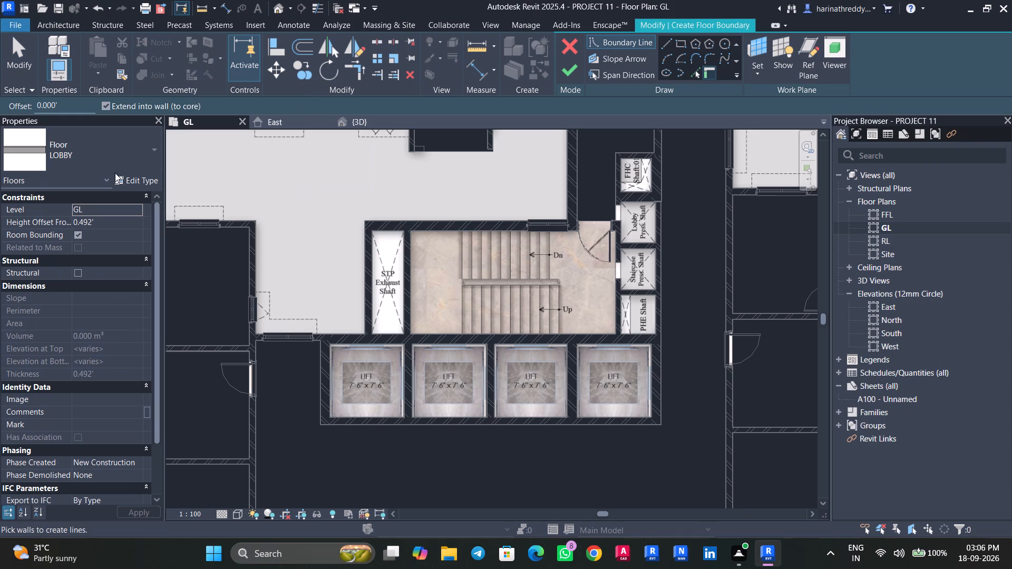
pyautogui.click(140, 181)
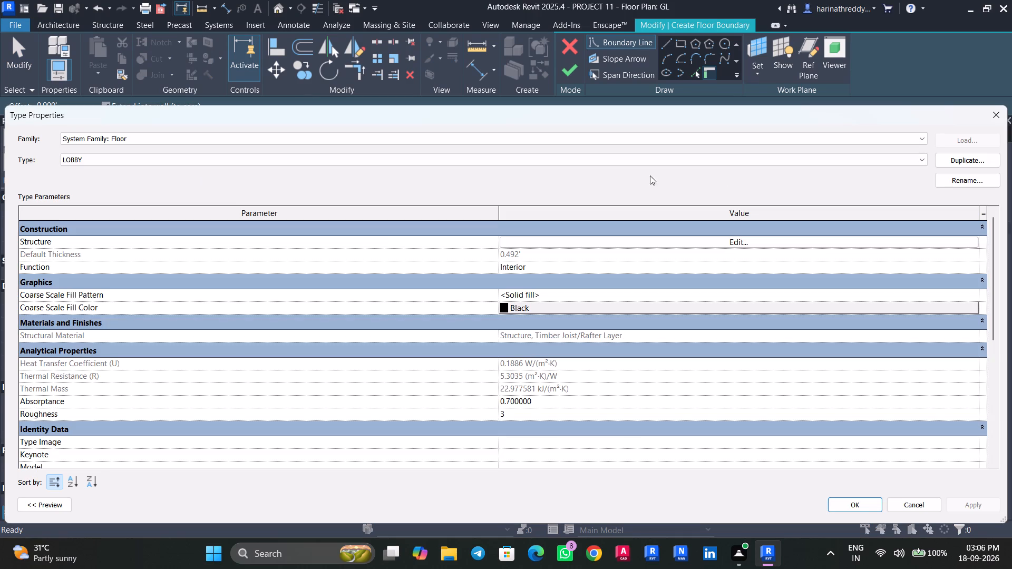
pyautogui.click(973, 162)
pyautogui.write('STAIR CASE')
pyautogui.press('space')
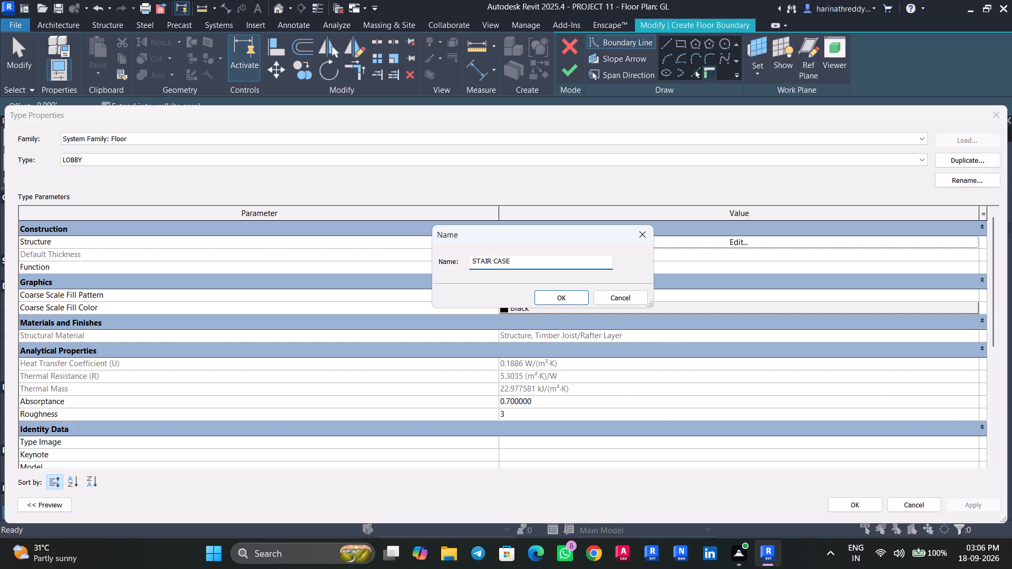
pyautogui.write('FLOOR')
pyautogui.press('Return')
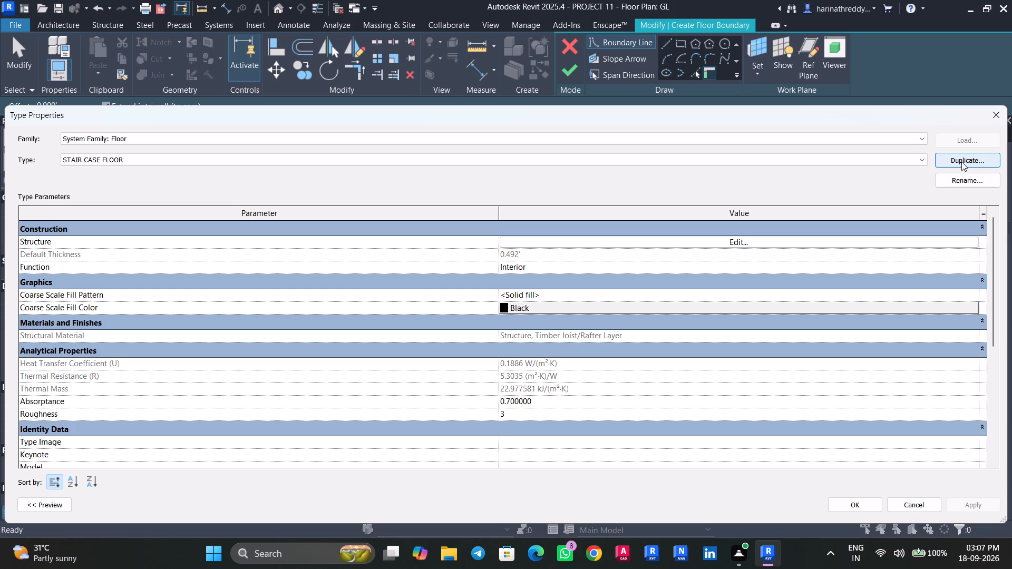
pyautogui.click(849, 510)
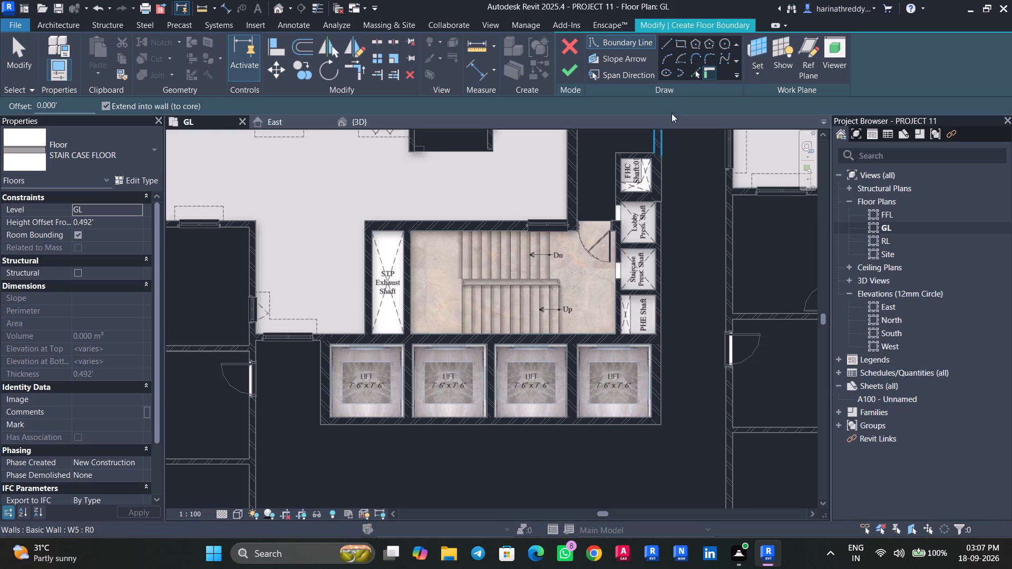
# Draw a rectangular floor boundary along the inner wall faces of the staircase beside the STP Exhaust Shaft.
pyautogui.click(683, 41)
pyautogui.scroll(5, 499, 269)
pyautogui.click(322, 188)
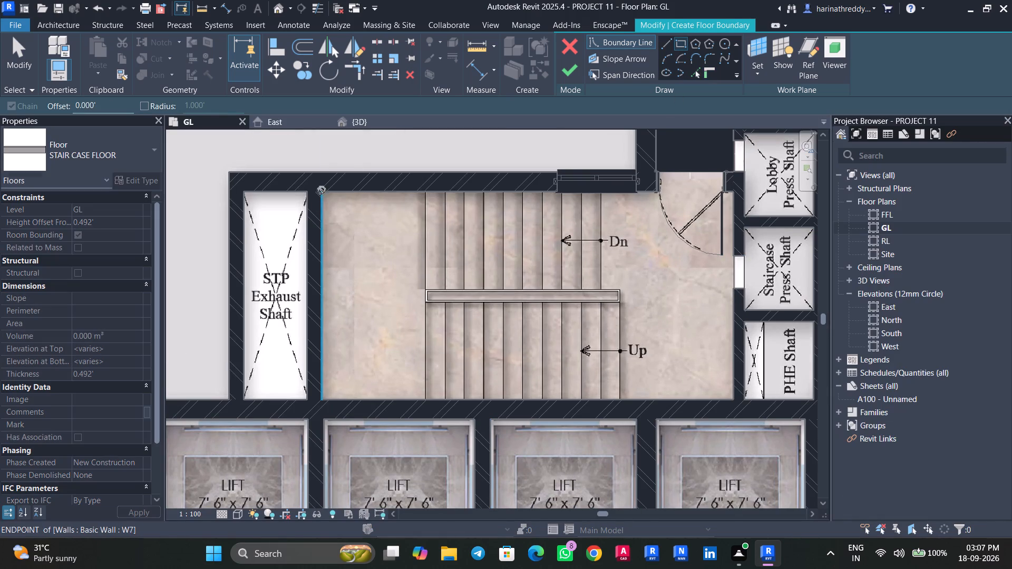
pyautogui.click(733, 399)
# Draw a second rectangular floor boundary inside the staircase walls beside the goods lift, including the FHC Shaft:02 area.
pyautogui.scroll(-2, 619, 333)
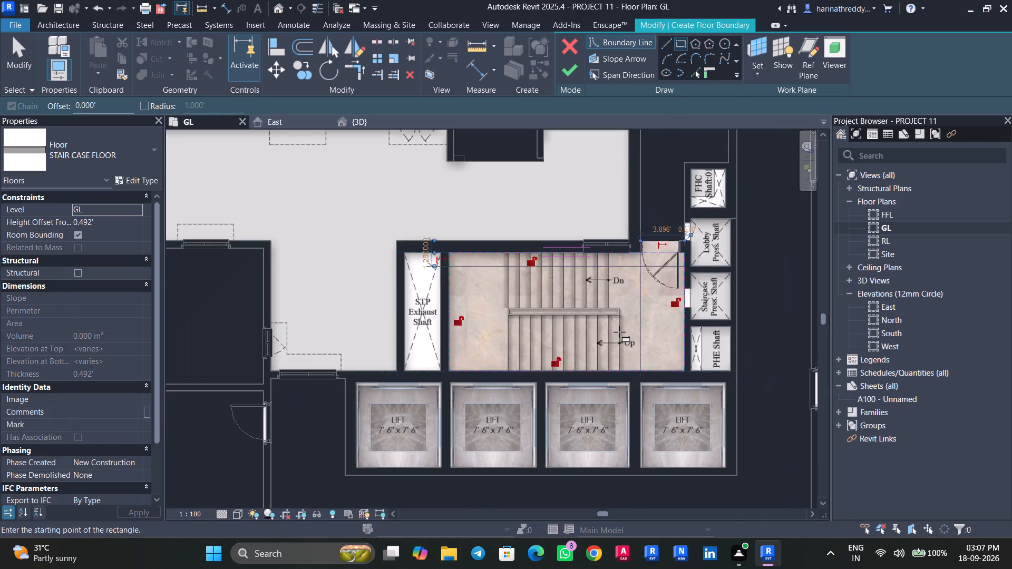
pyautogui.scroll(-3, 619, 332)
pyautogui.moveTo(616, 326); pyautogui.dragTo(639, 420, button='middle')
pyautogui.scroll(-8, 640, 405)
pyautogui.moveTo(640, 405); pyautogui.dragTo(609, 177, button='middle')
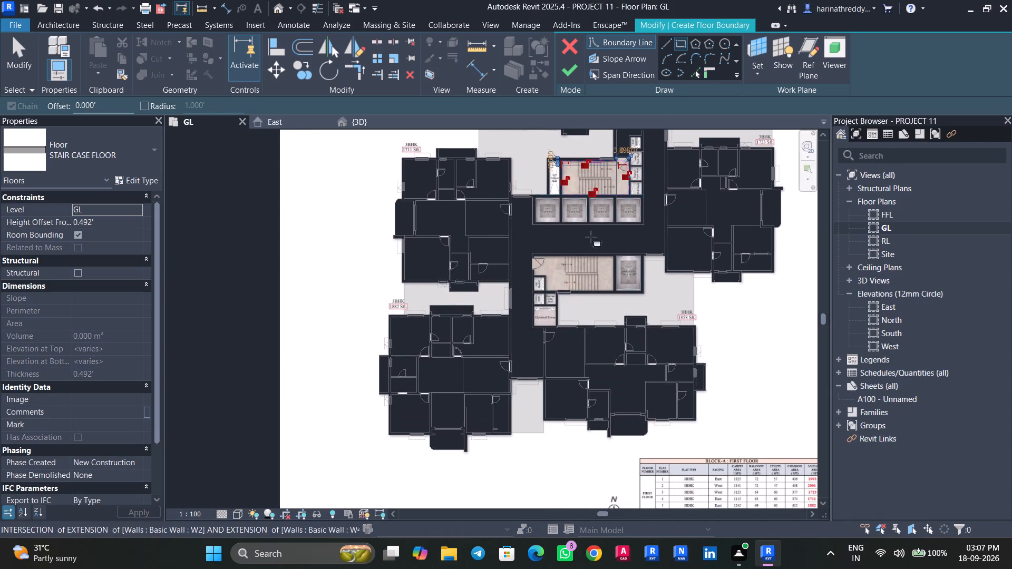
pyautogui.scroll(12, 569, 274)
pyautogui.click(535, 204)
pyautogui.moveTo(636, 309); pyautogui.dragTo(442, 264, button='middle')
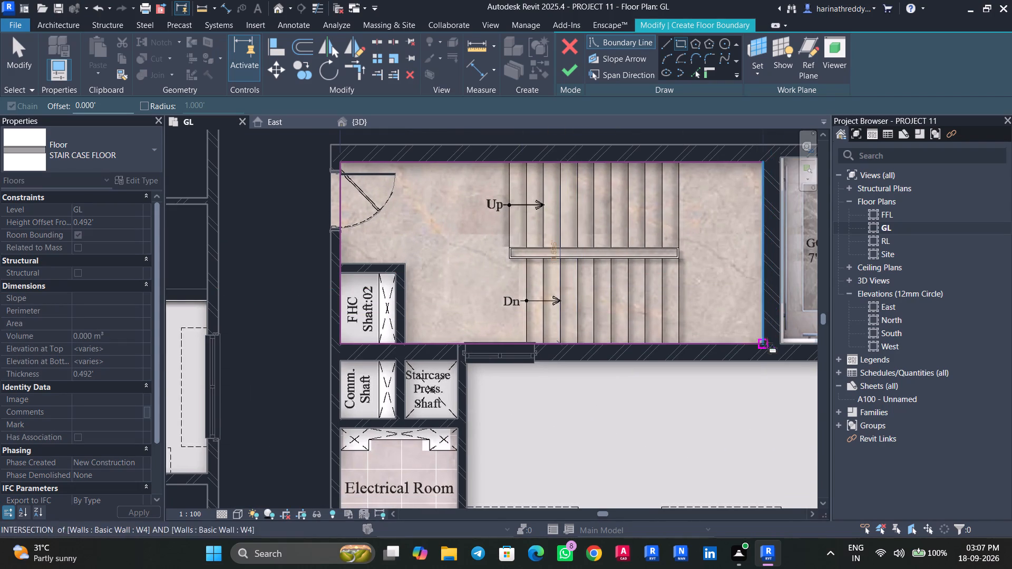
pyautogui.click(764, 341)
pyautogui.scroll(-5, 613, 298)
pyautogui.moveTo(613, 297); pyautogui.dragTo(580, 454, button='middle')
pyautogui.moveTo(617, 266); pyautogui.dragTo(601, 329, button='middle')
pyautogui.moveTo(596, 331); pyautogui.dragTo(612, 142, button='middle')
pyautogui.press('Escape')
pyautogui.press('Escape')
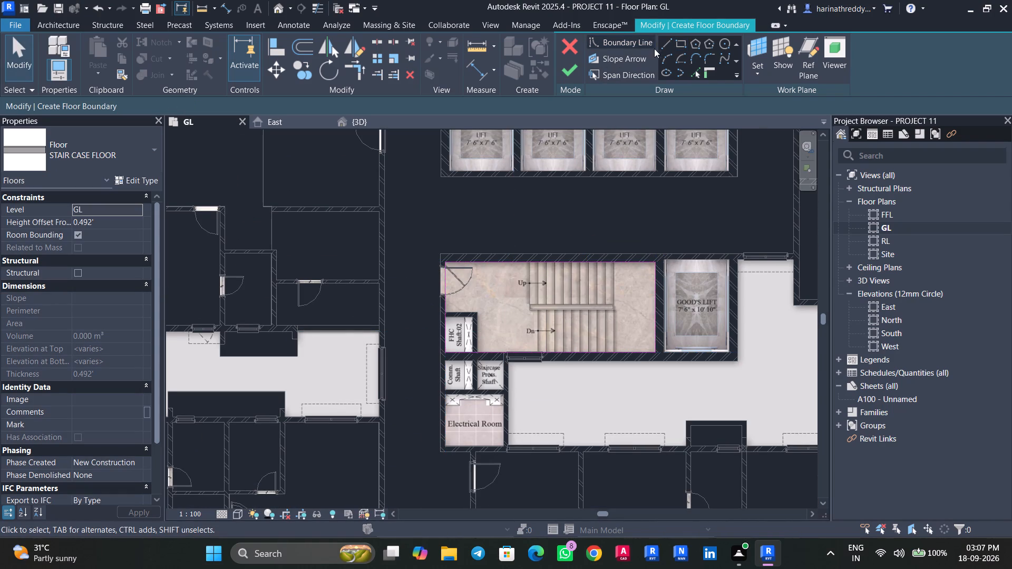
# Draw two boundary lines along the outer wall faces of FHC Shaft:02, down to the staircase boundary.
pyautogui.click(662, 46)
pyautogui.scroll(11, 443, 315)
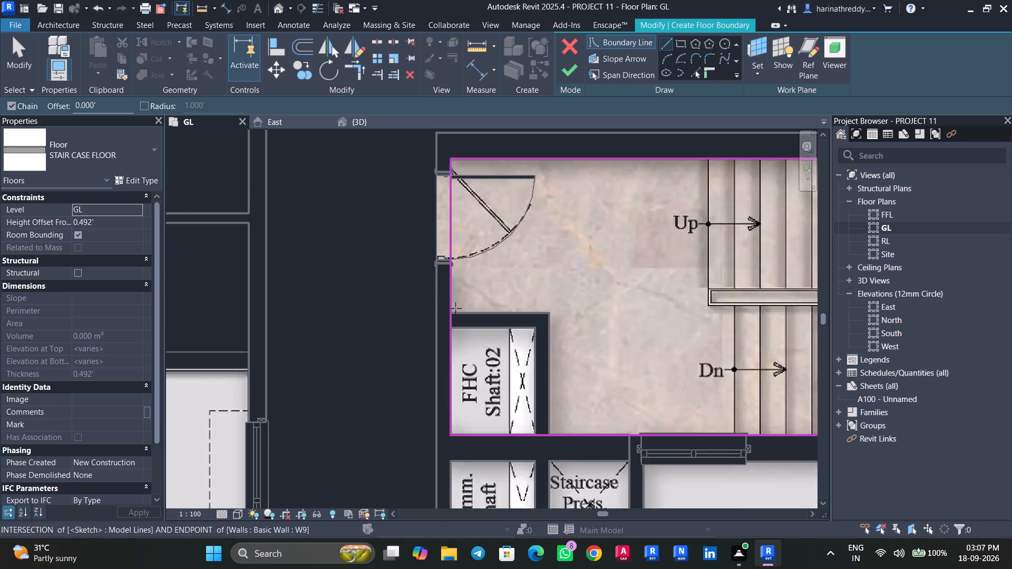
pyautogui.scroll(1, 455, 308)
pyautogui.click(446, 316)
pyautogui.click(625, 314)
pyautogui.moveTo(625, 339); pyautogui.dragTo(617, 164, button='middle')
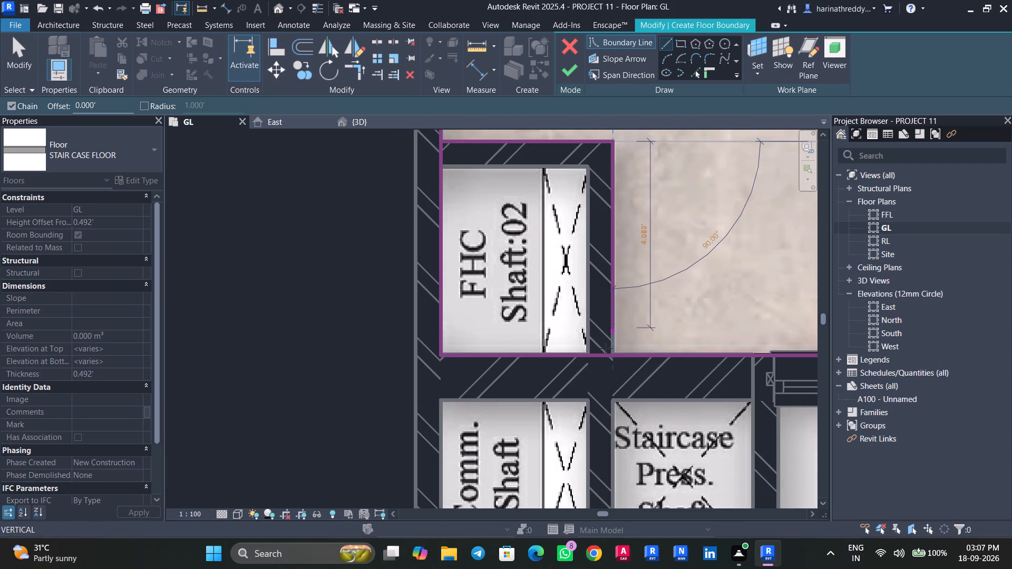
pyautogui.click(610, 351)
pyautogui.press('Escape')
pyautogui.press('Escape')
pyautogui.press('Escape')
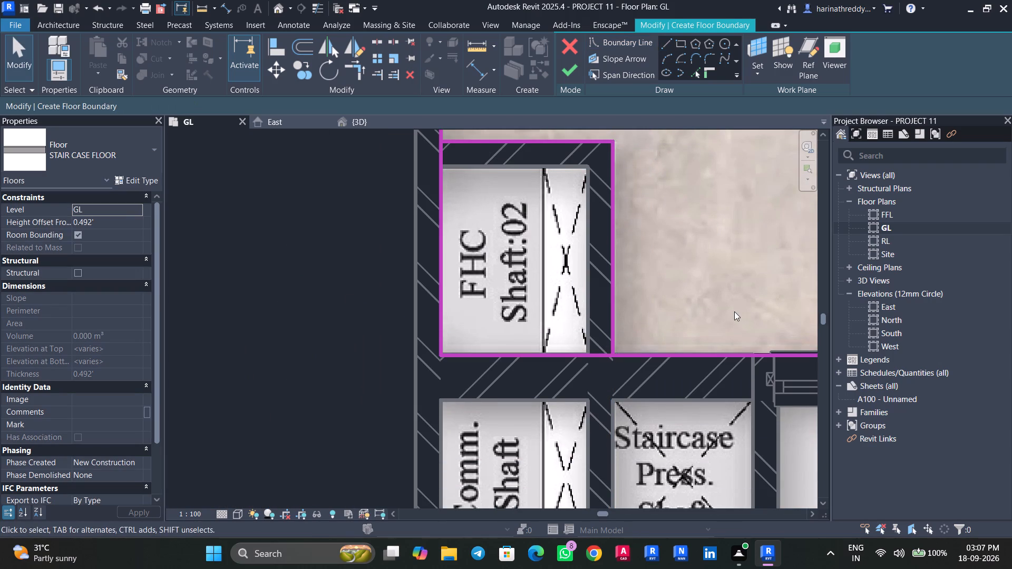
# Trim the boundary lines into corners so FHC Shaft:02 is excluded, and finish the staircase floor sketch.
pyautogui.press('t')
pyautogui.press('r')
pyautogui.click(664, 359)
pyautogui.click(609, 308)
pyautogui.moveTo(632, 264); pyautogui.dragTo(653, 403, button='middle')
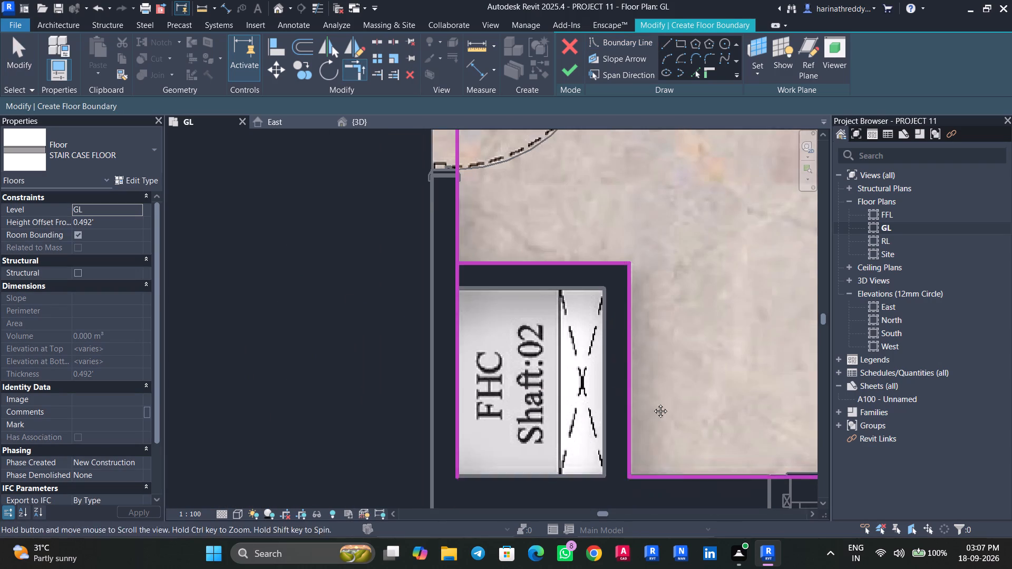
pyautogui.moveTo(653, 403); pyautogui.dragTo(655, 410, button='middle')
pyautogui.click(460, 248)
pyautogui.click(508, 289)
pyautogui.scroll(-6, 518, 332)
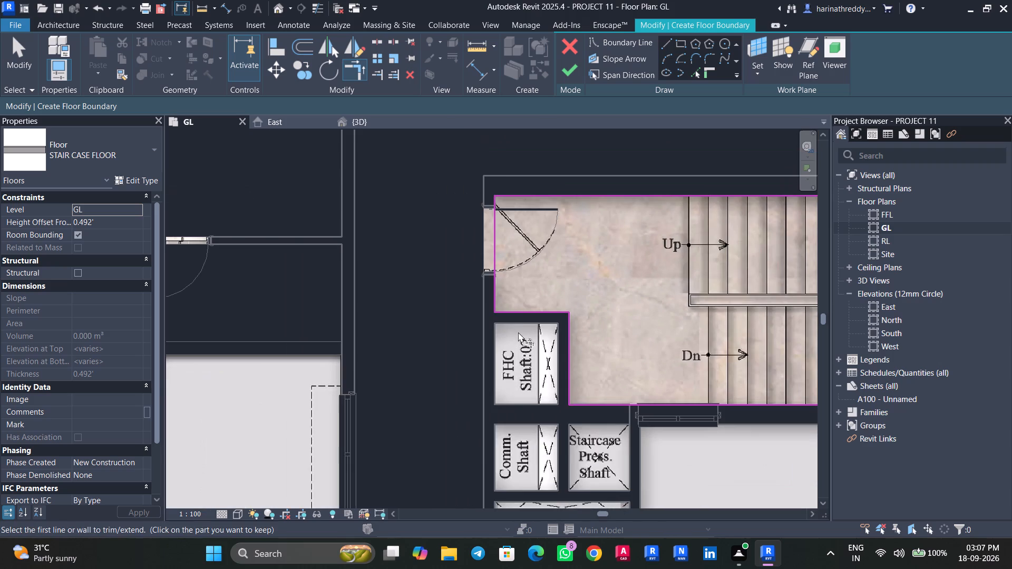
pyautogui.press('Escape')
pyautogui.scroll(-4, 518, 332)
pyautogui.scroll(3, 610, 310)
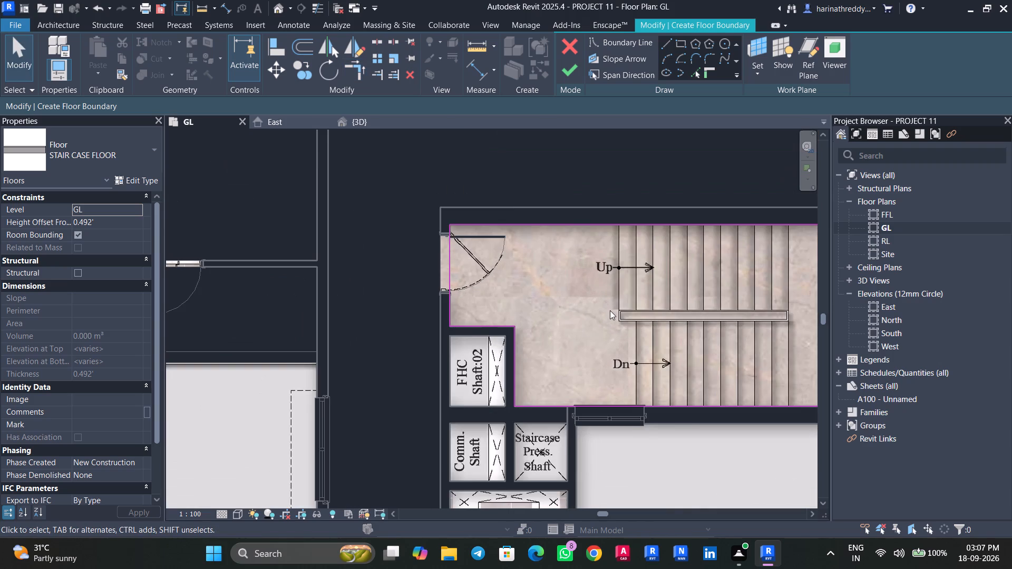
pyautogui.moveTo(610, 310); pyautogui.dragTo(527, 283, button='middle')
pyautogui.scroll(1, 610, 310)
pyautogui.scroll(-3, 520, 279)
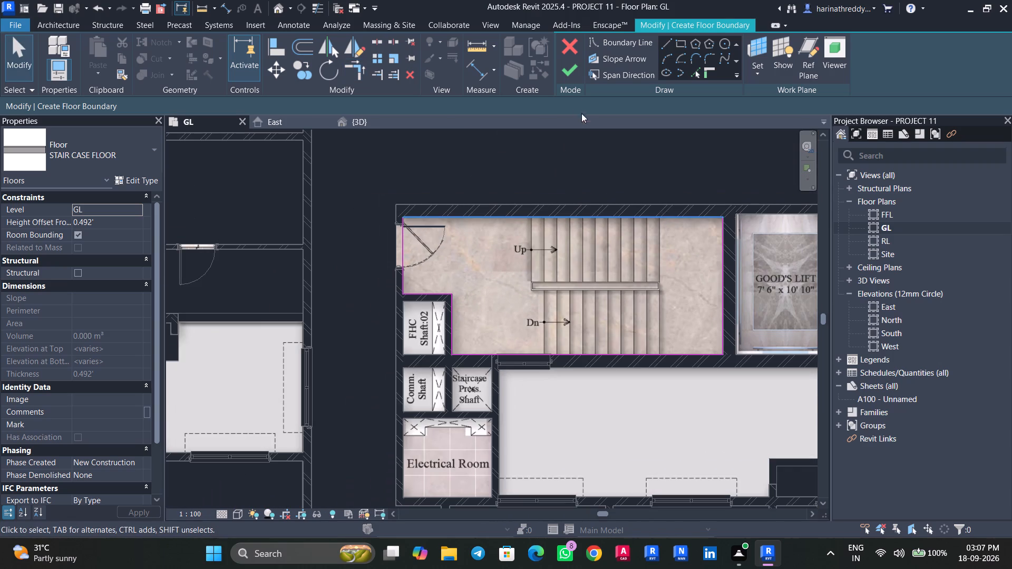
pyautogui.click(570, 66)
pyautogui.press('Escape')
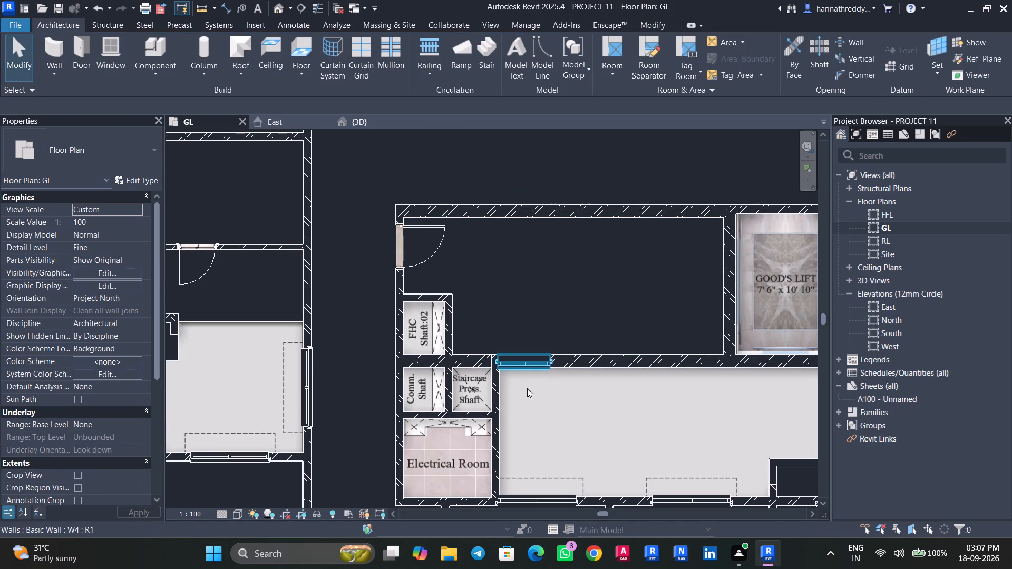
# Start another floor and duplicate the STAIR CASE FLOOR type as ELECTRICAL ROOM.
pyautogui.scroll(-3, 573, 411)
pyautogui.moveTo(573, 410); pyautogui.dragTo(566, 384, button='middle')
pyautogui.scroll(4, 470, 434)
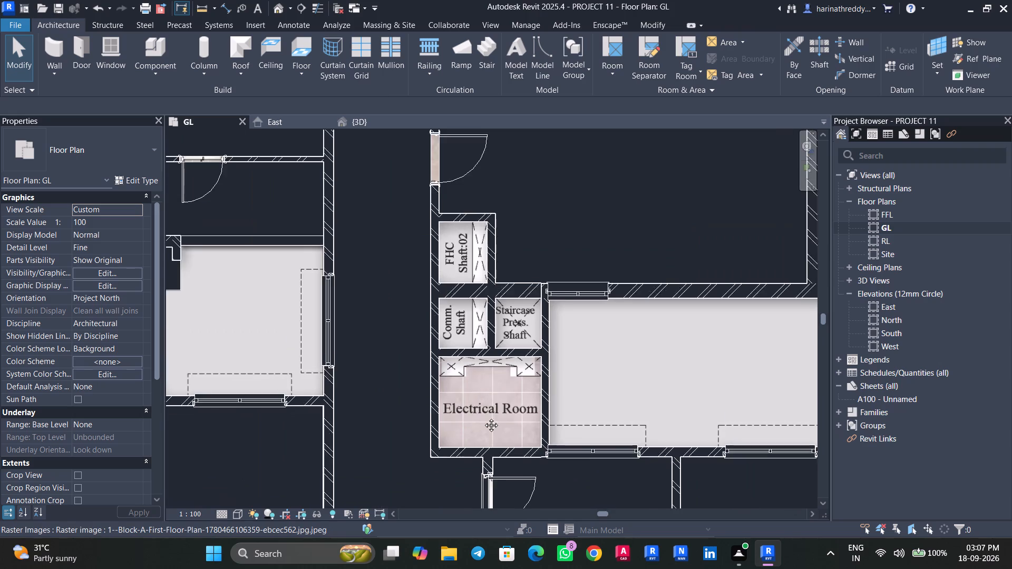
pyautogui.moveTo(483, 420); pyautogui.dragTo(469, 355, button='middle')
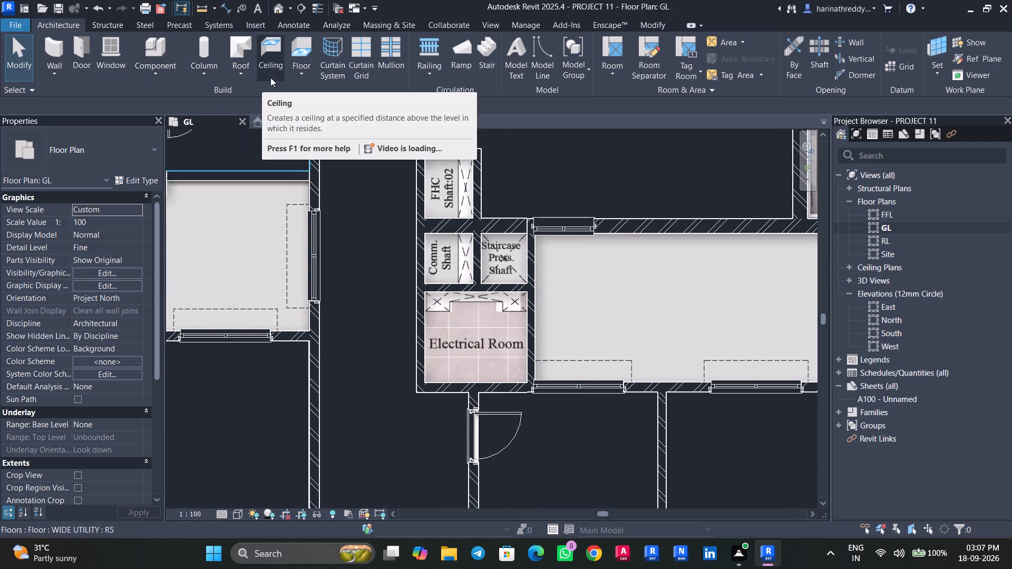
pyautogui.click(293, 78)
pyautogui.click(299, 94)
pyautogui.click(143, 178)
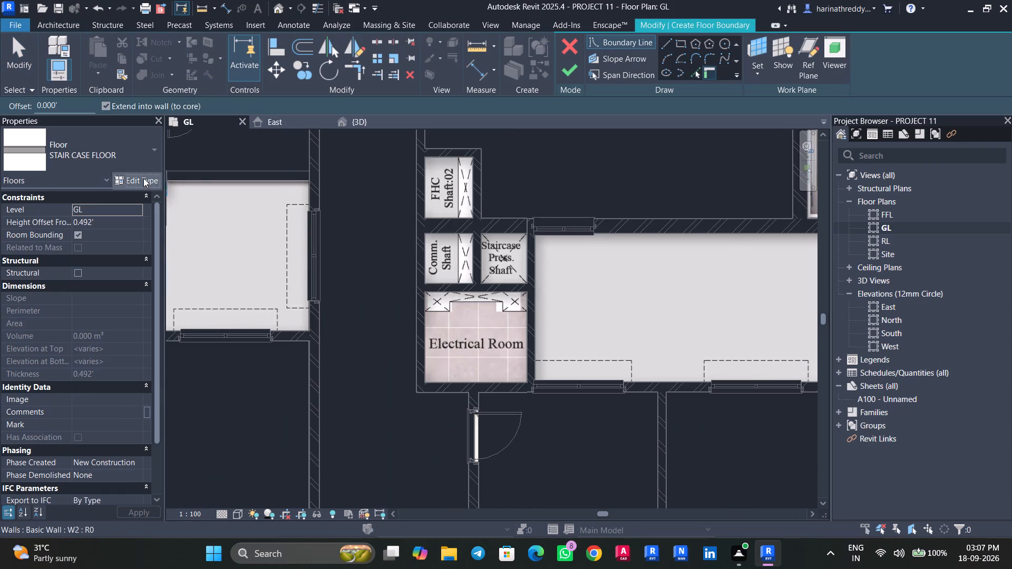
pyautogui.click(949, 160)
pyautogui.write('ELECTRICAL ROOM')
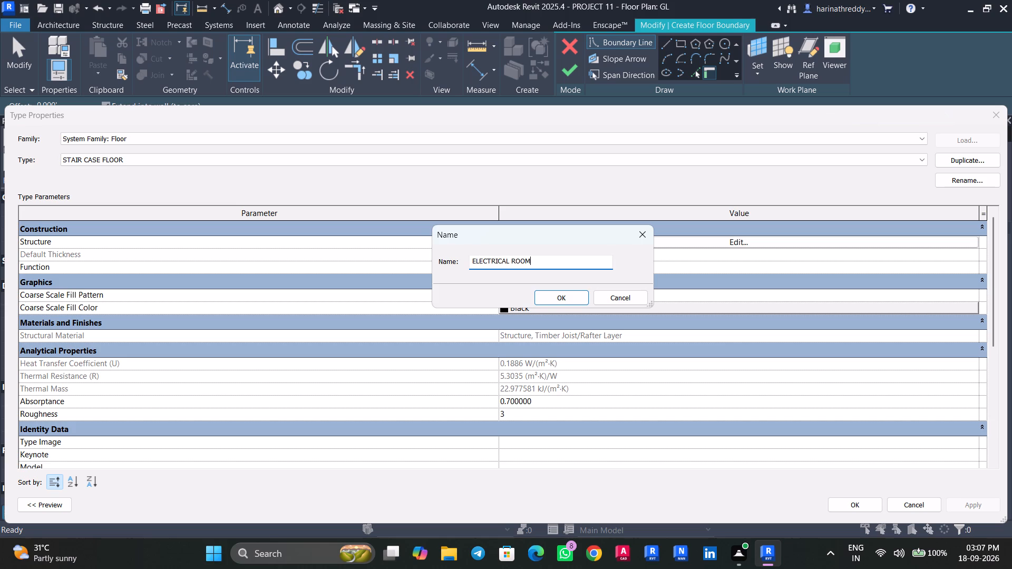
pyautogui.press('Return')
pyautogui.click(845, 511)
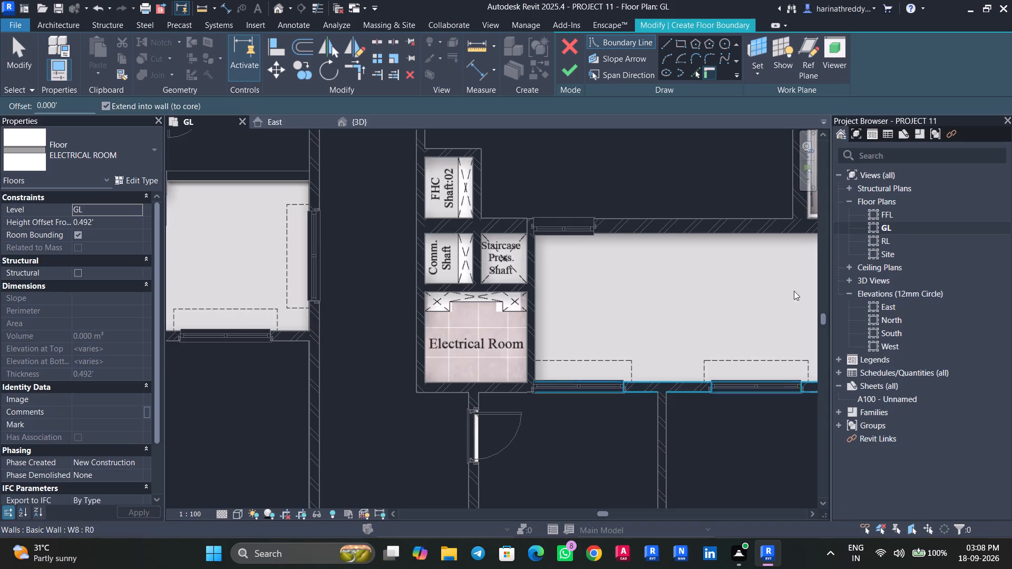
# Draw a rectangular boundary along the Electrical Room's inner wall faces and finish the floor.
pyautogui.click(680, 45)
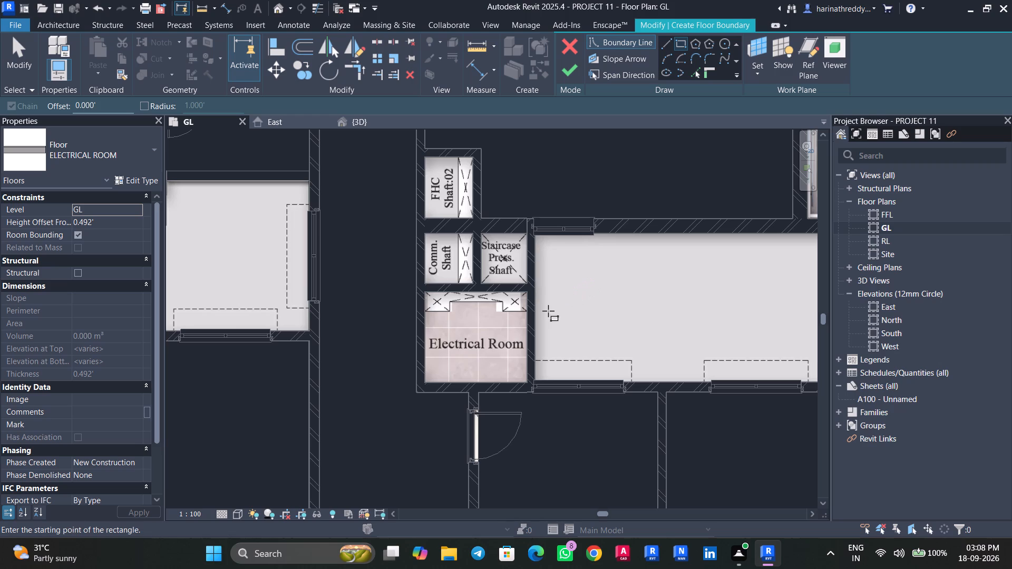
pyautogui.click(524, 381)
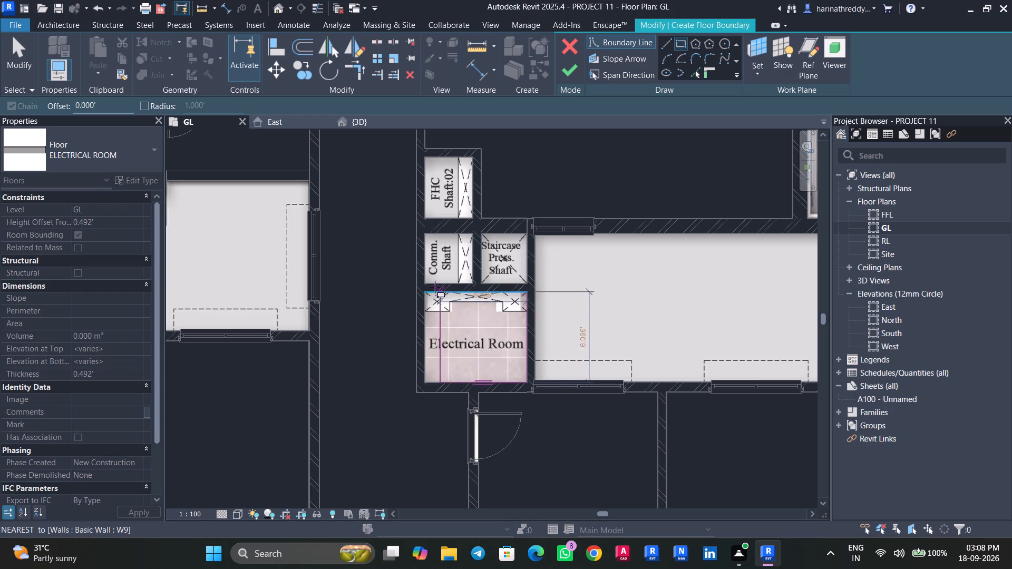
pyautogui.click(426, 293)
pyautogui.press('Escape')
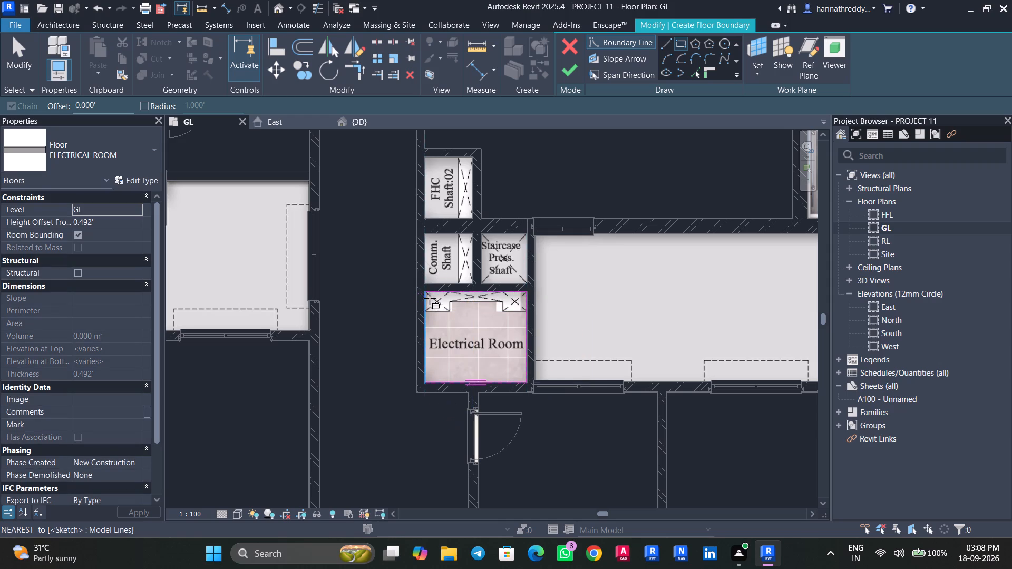
pyautogui.press('Escape')
pyautogui.click(564, 70)
pyautogui.press('Escape')
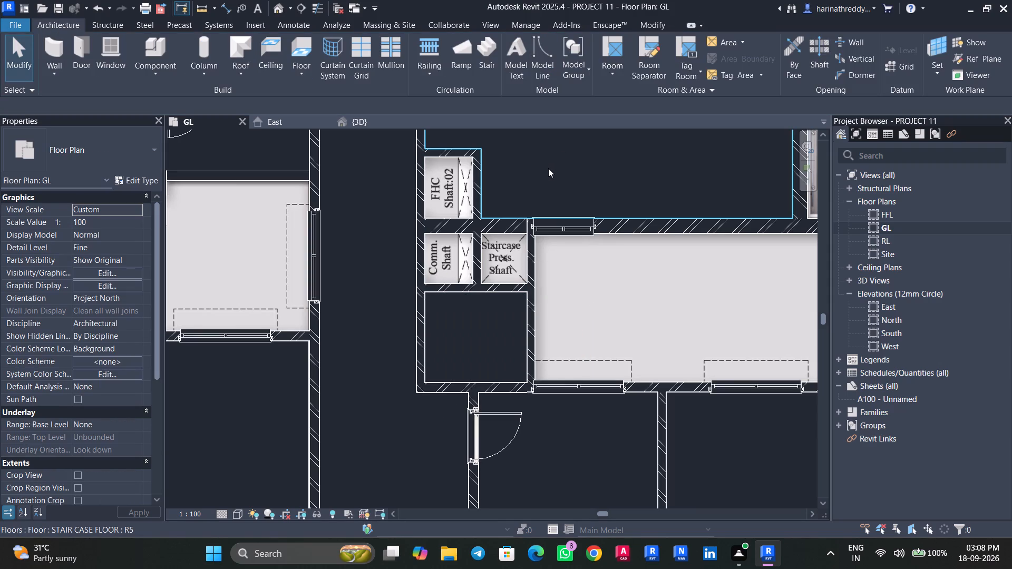
# Save the project.
pyautogui.scroll(-4, 558, 182)
pyautogui.scroll(5, 558, 182)
pyautogui.scroll(-12, 559, 182)
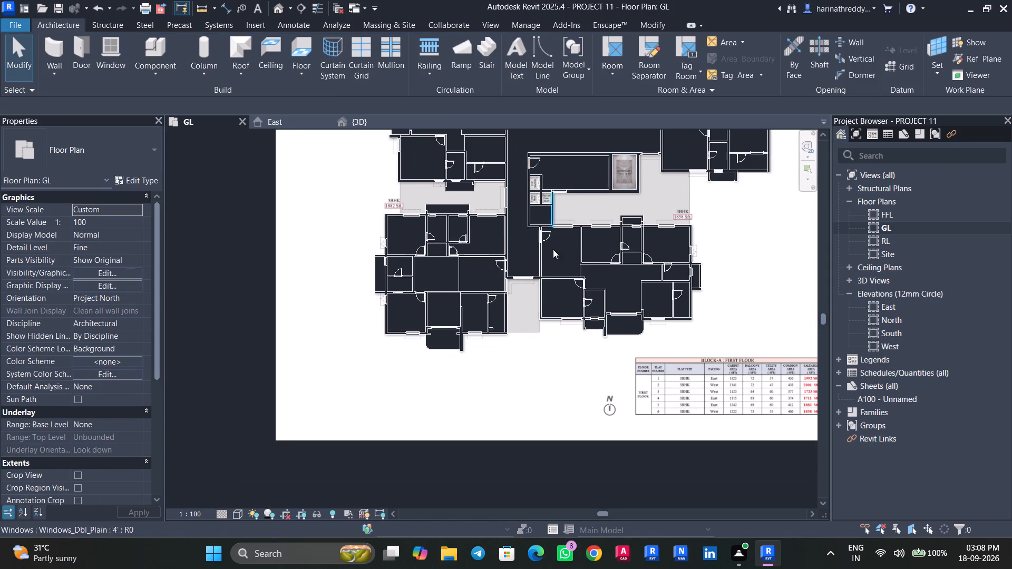
pyautogui.hotkey('ctrl', 's')
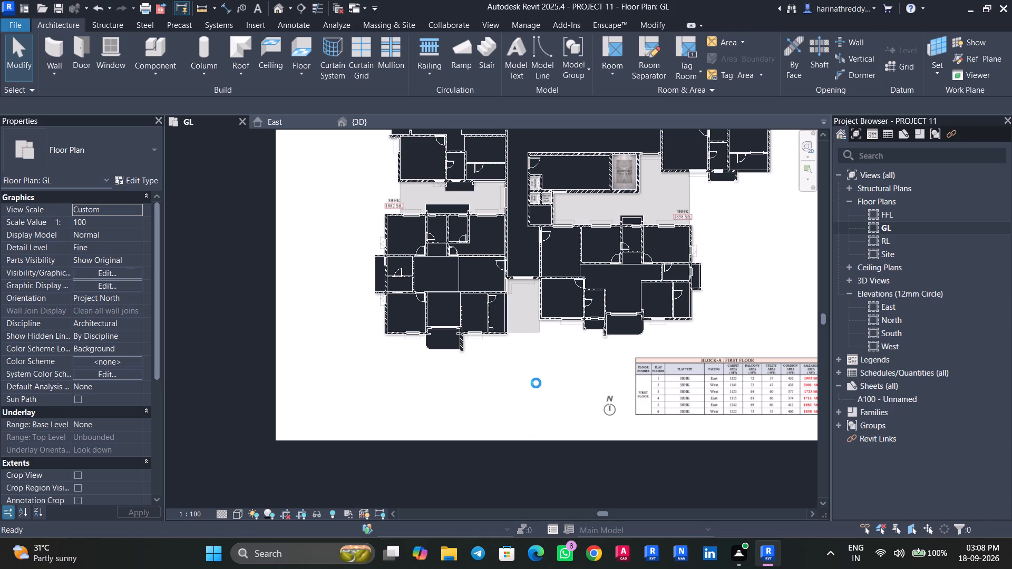
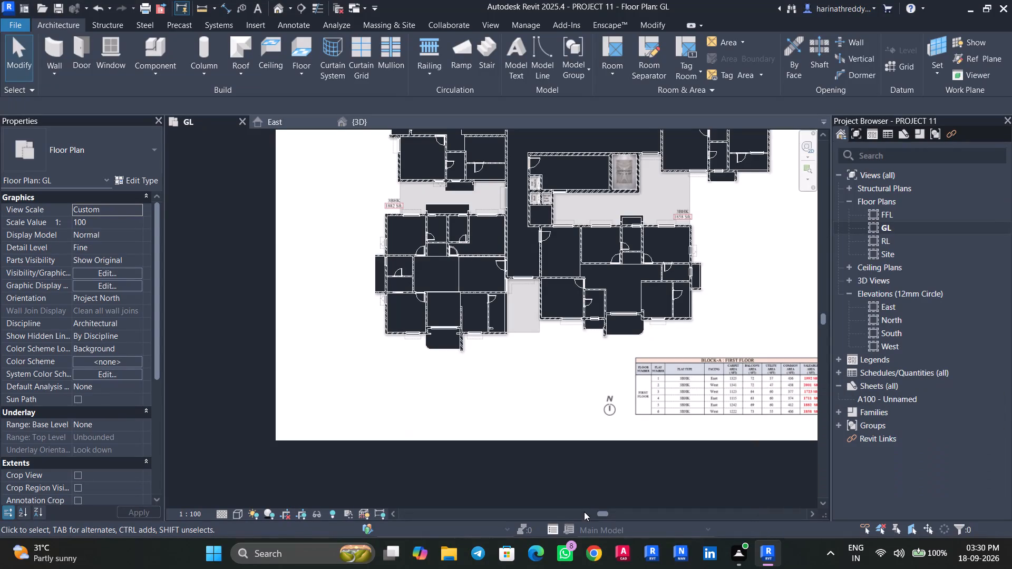
# Examine the common areas on the GL plan, including the lifts, shafts and Electrical Room floor, to find spaces still lacking floors.
pyautogui.scroll(4, 595, 482)
pyautogui.moveTo(488, 286); pyautogui.dragTo(419, 391, button='middle')
pyautogui.moveTo(365, 427); pyautogui.dragTo(354, 436, button='middle')
pyautogui.scroll(1, 375, 376)
pyautogui.moveTo(376, 414); pyautogui.dragTo(375, 497, button='middle')
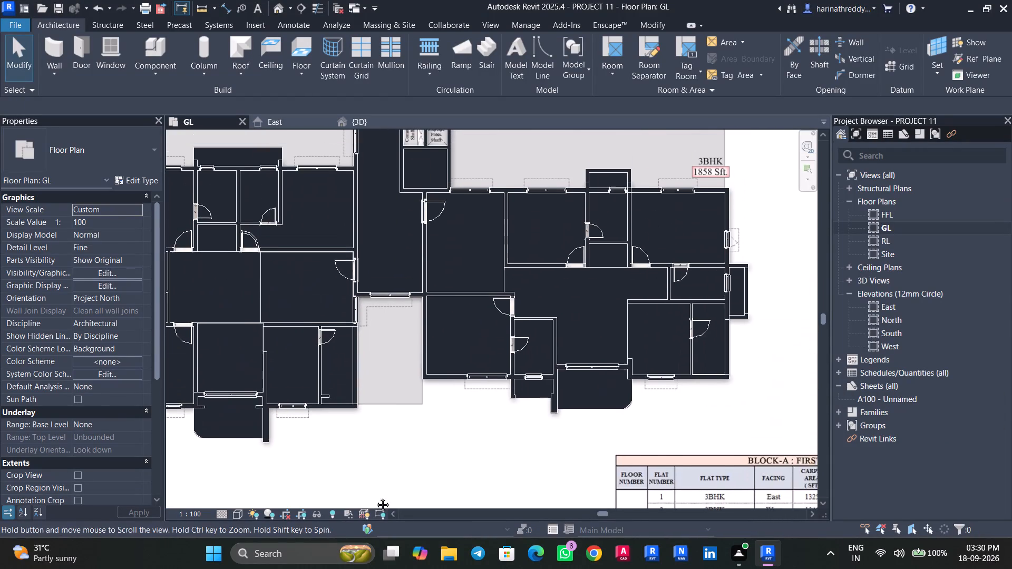
pyautogui.moveTo(375, 497); pyautogui.dragTo(376, 498, button='middle')
pyautogui.moveTo(519, 182); pyautogui.dragTo(474, 305, button='middle')
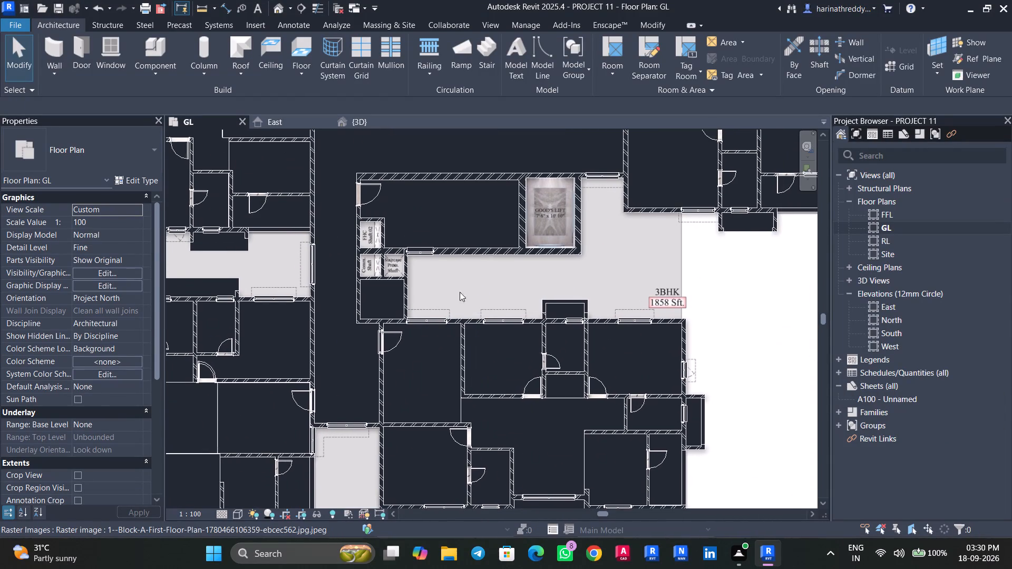
pyautogui.scroll(6, 394, 283)
pyautogui.scroll(-1, 386, 265)
pyautogui.scroll(2, 386, 265)
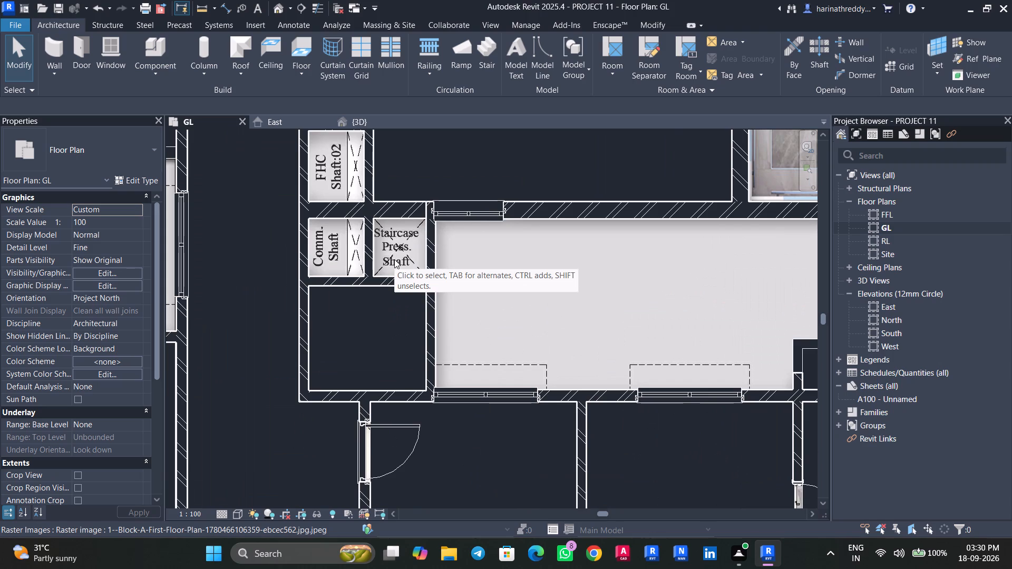
pyautogui.scroll(-7, 394, 259)
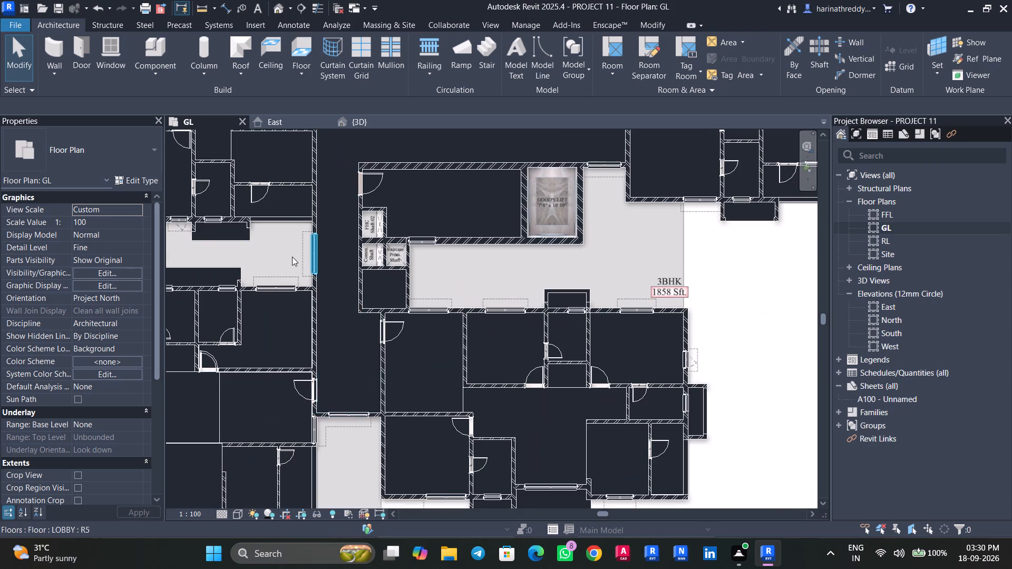
pyautogui.scroll(-3, 292, 257)
pyautogui.moveTo(291, 261); pyautogui.dragTo(365, 398, button='middle')
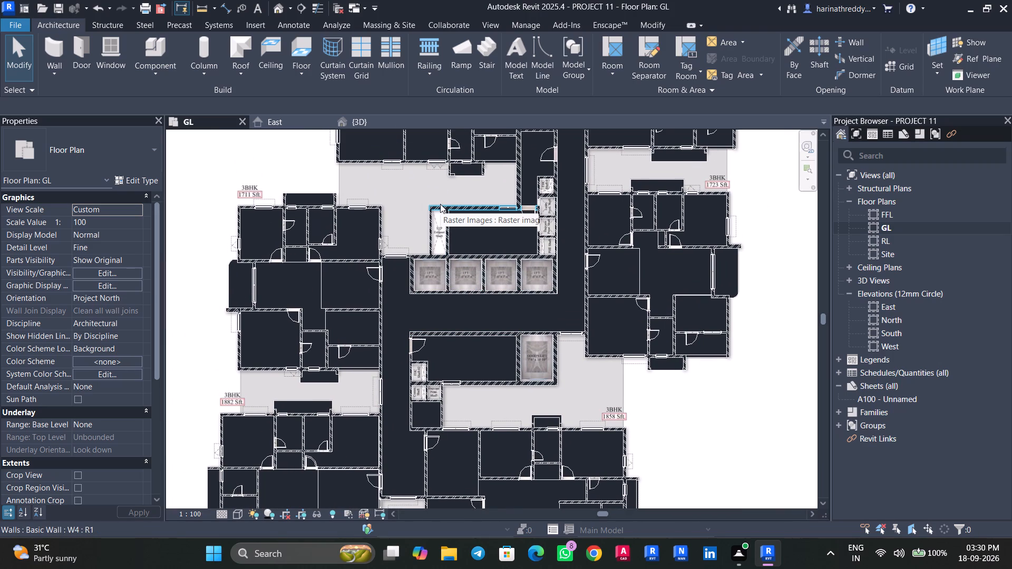
pyautogui.scroll(2, 440, 204)
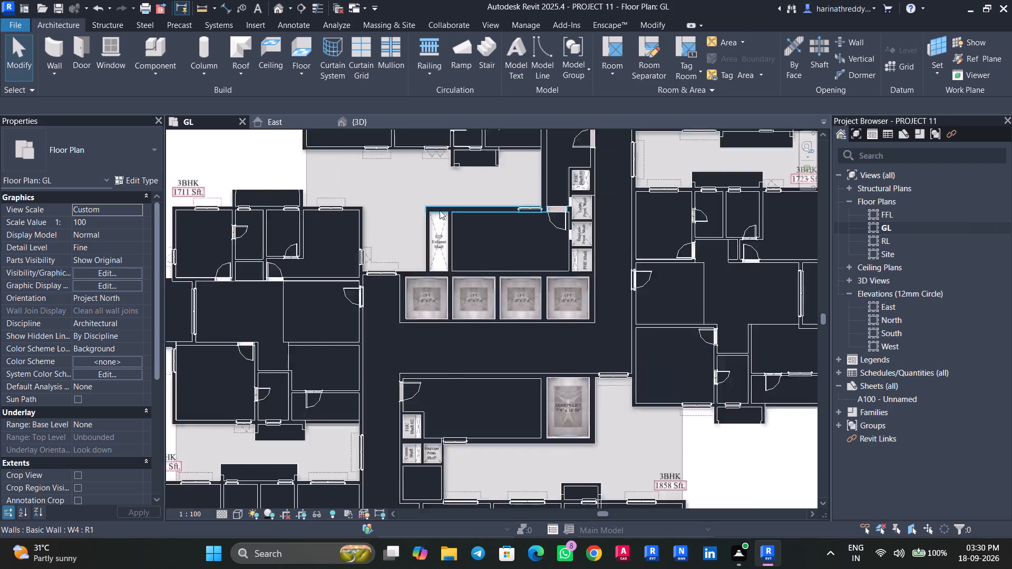
pyautogui.scroll(8, 440, 210)
pyautogui.scroll(-10, 436, 268)
pyautogui.scroll(7, 557, 256)
pyautogui.scroll(-1, 534, 262)
pyautogui.scroll(6, 534, 262)
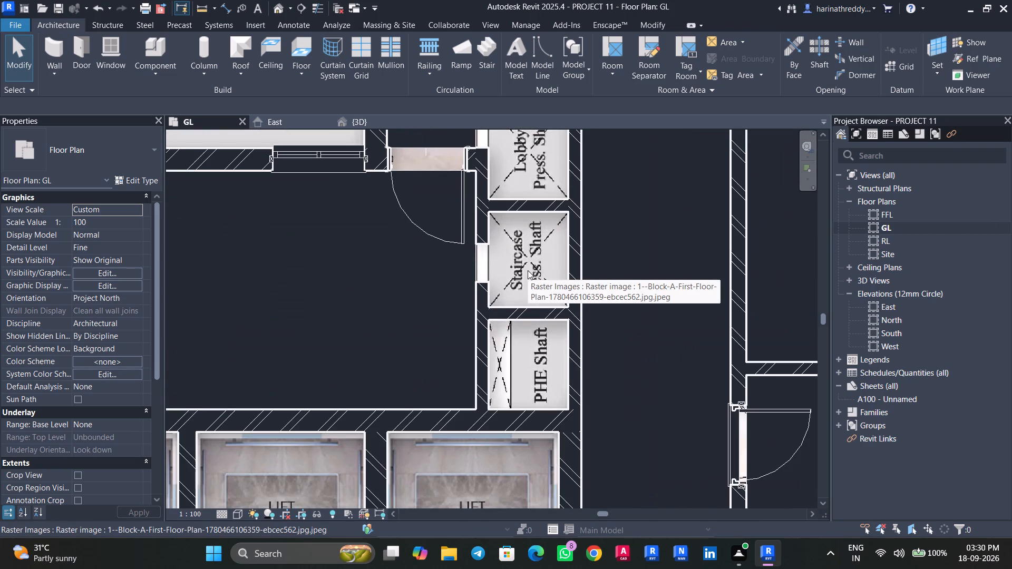
pyautogui.scroll(-1, 514, 372)
pyautogui.scroll(1, 514, 372)
pyautogui.scroll(-2, 514, 372)
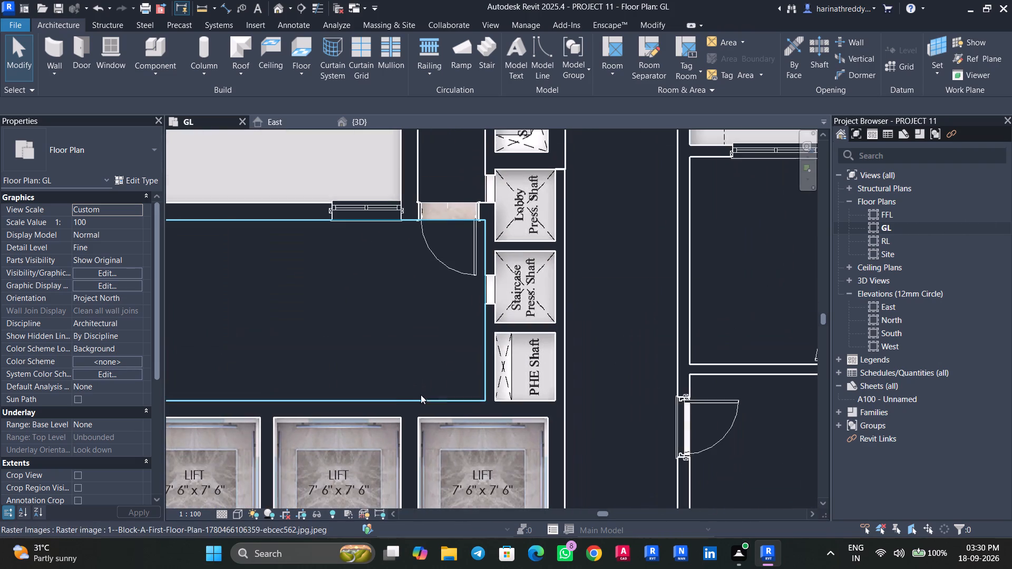
pyautogui.moveTo(384, 393); pyautogui.dragTo(597, 317, button='middle')
pyautogui.scroll(-3, 443, 379)
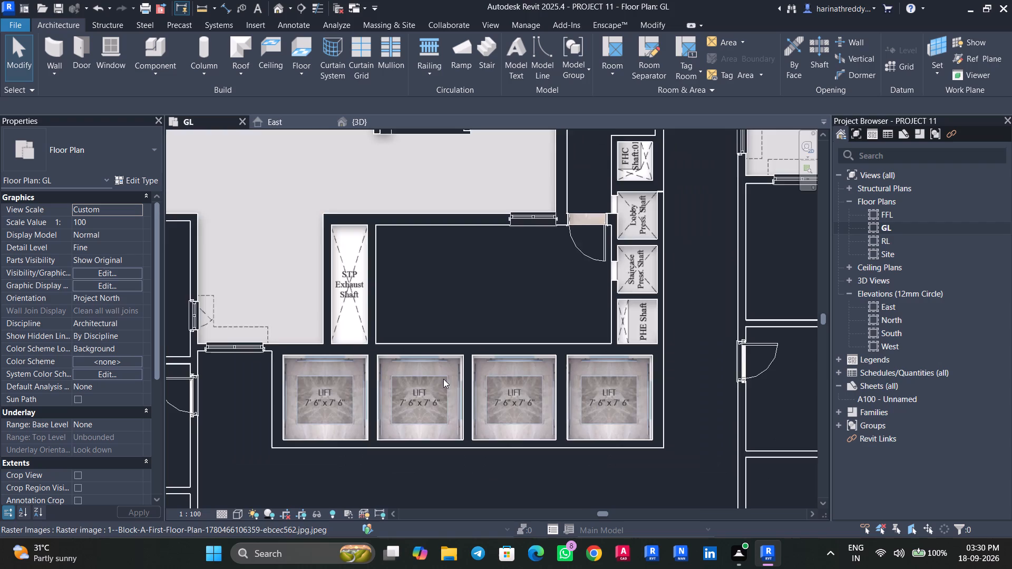
pyautogui.scroll(-4, 443, 379)
pyautogui.moveTo(441, 357); pyautogui.dragTo(458, 104, button='middle')
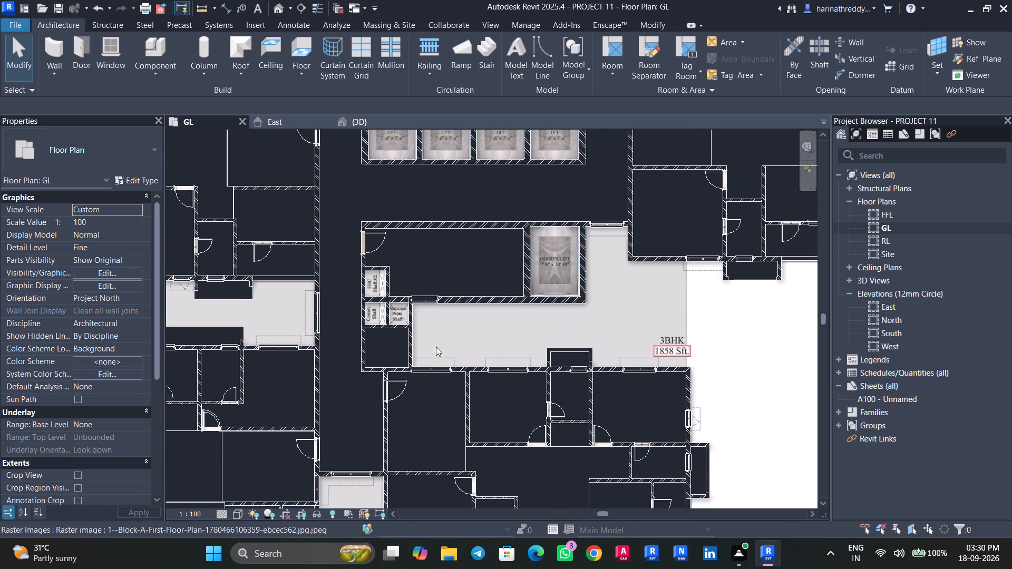
pyautogui.click(386, 347)
pyautogui.scroll(6, 390, 358)
pyautogui.scroll(-8, 391, 358)
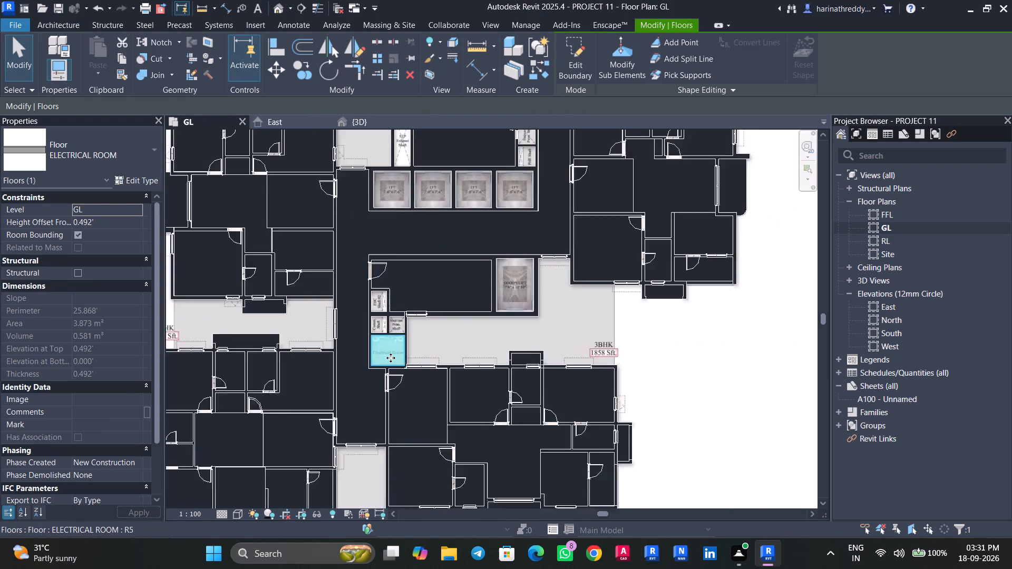
pyautogui.scroll(-3, 391, 358)
pyautogui.moveTo(394, 356); pyautogui.dragTo(540, 256, button='middle')
pyautogui.scroll(8, 414, 318)
pyautogui.press('Escape')
# Start a floor matching the existing SHAFT floor and sketch a rectangular boundary around the Staircase Press. Shaft beside the Comm. Shaft.
pyautogui.click(333, 303)
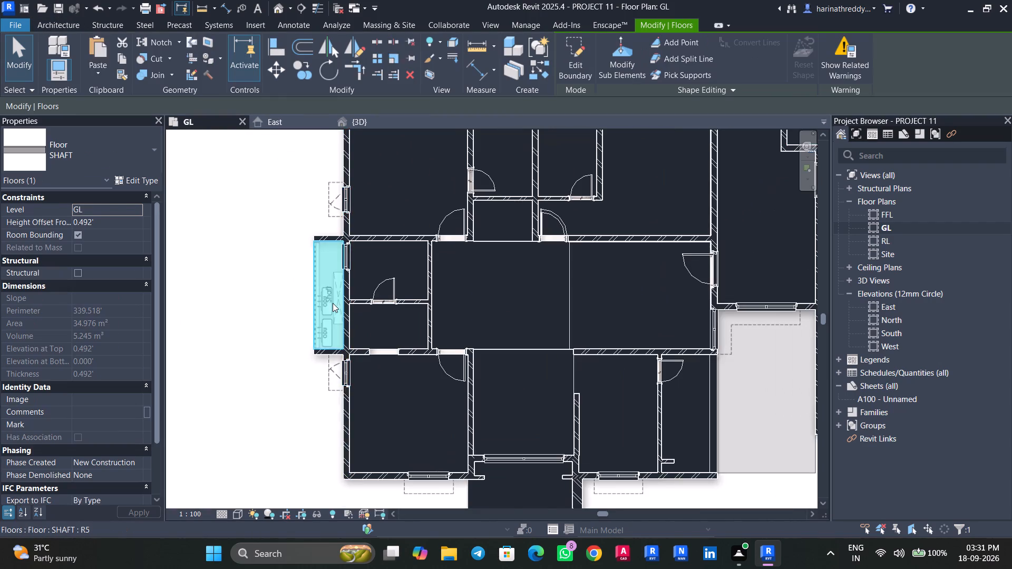
pyautogui.scroll(5, 333, 303)
pyautogui.scroll(-8, 324, 312)
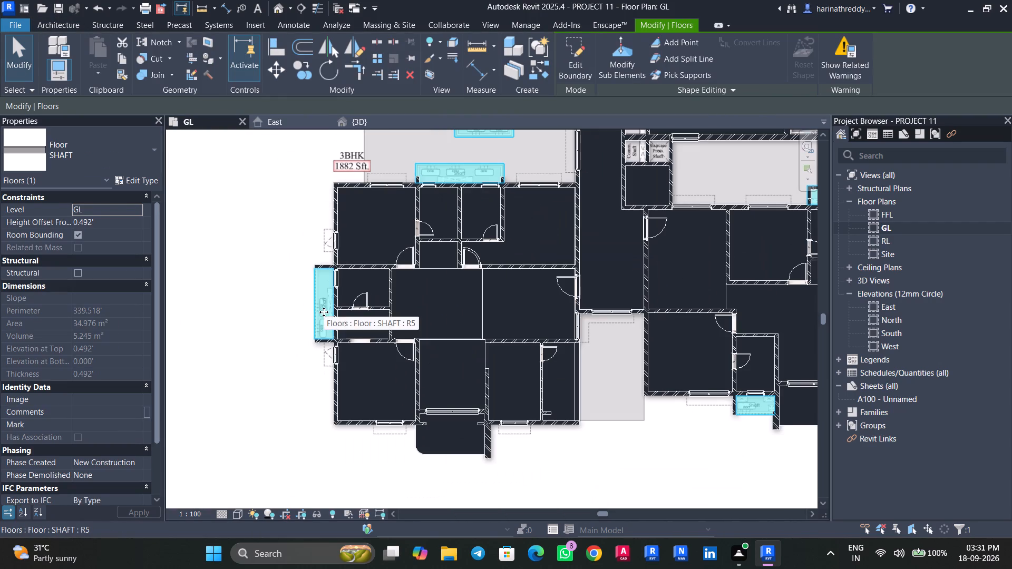
pyautogui.write('CS')
pyautogui.moveTo(622, 314); pyautogui.dragTo(386, 544, button='middle')
pyautogui.scroll(3, 396, 397)
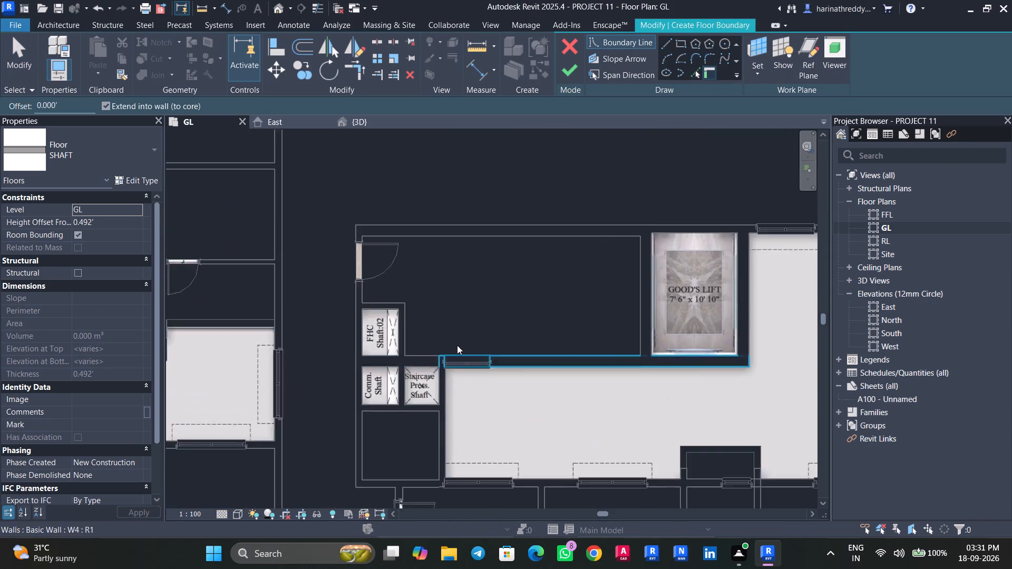
pyautogui.scroll(4, 457, 345)
pyautogui.click(678, 43)
pyautogui.scroll(1, 453, 380)
pyautogui.moveTo(474, 345); pyautogui.dragTo(501, 300, button='middle')
pyautogui.moveTo(524, 261); pyautogui.dragTo(559, 197, button='middle')
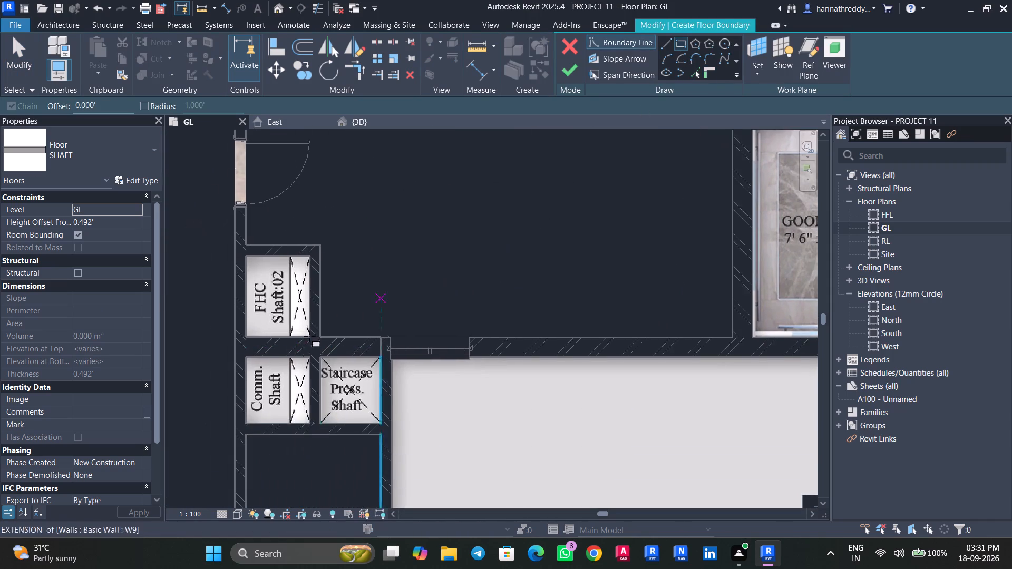
pyautogui.scroll(6, 311, 352)
pyautogui.click(333, 365)
pyautogui.moveTo(406, 435); pyautogui.dragTo(417, 338, button='middle')
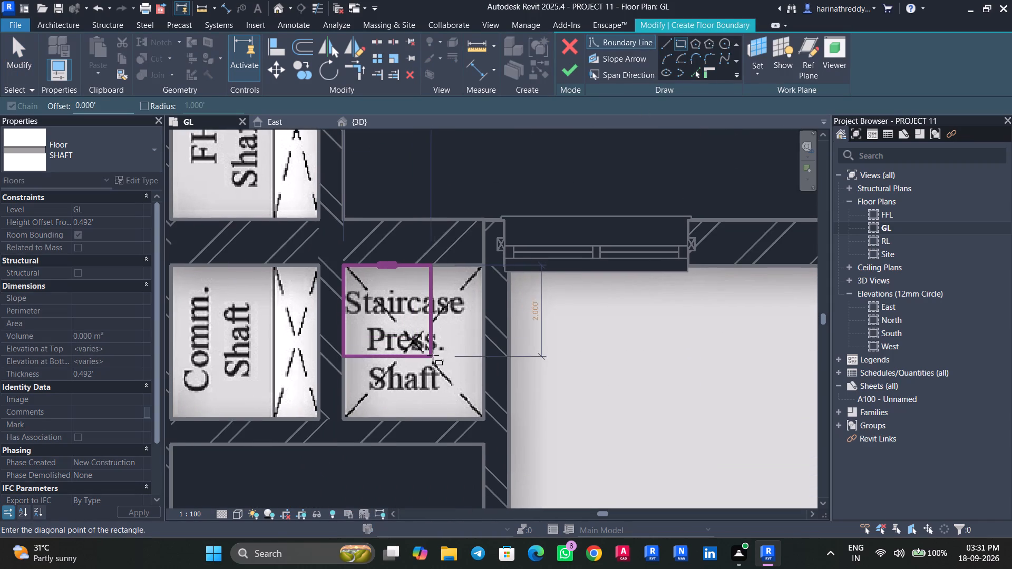
pyautogui.click(480, 421)
# Add rectangular boundaries along the inner wall faces of the Comm. Shaft and FHC Shaft:02 to the same floor sketch.
pyautogui.moveTo(270, 378); pyautogui.dragTo(548, 340, button='middle')
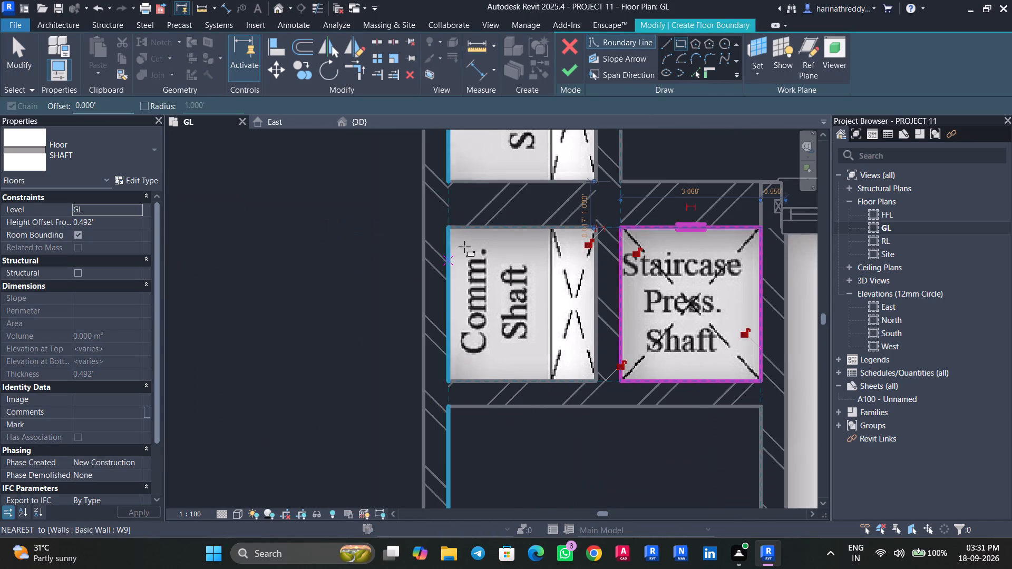
pyautogui.click(444, 223)
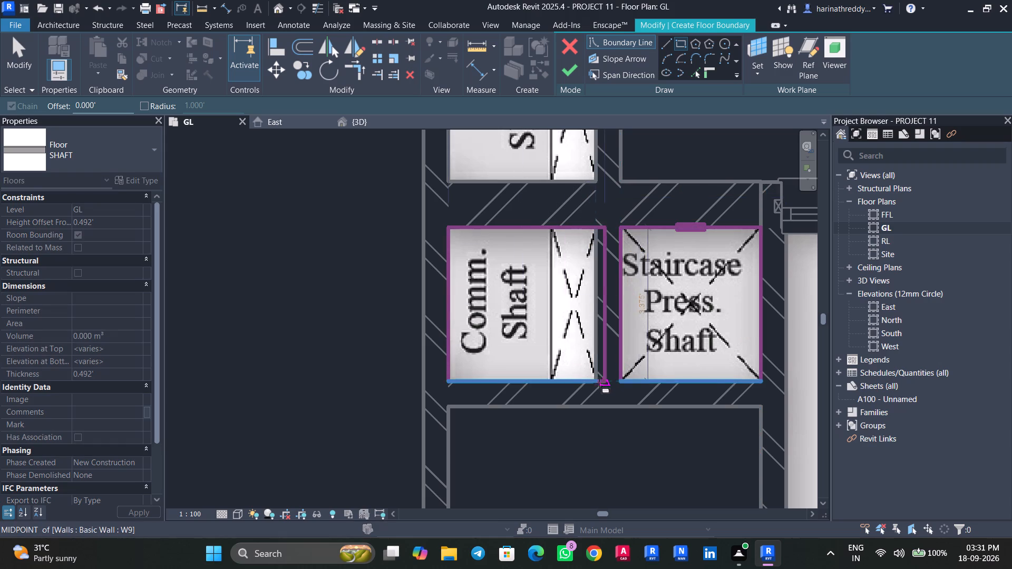
pyautogui.click(598, 382)
pyautogui.moveTo(511, 296); pyautogui.dragTo(495, 494, button='middle')
pyautogui.click(430, 192)
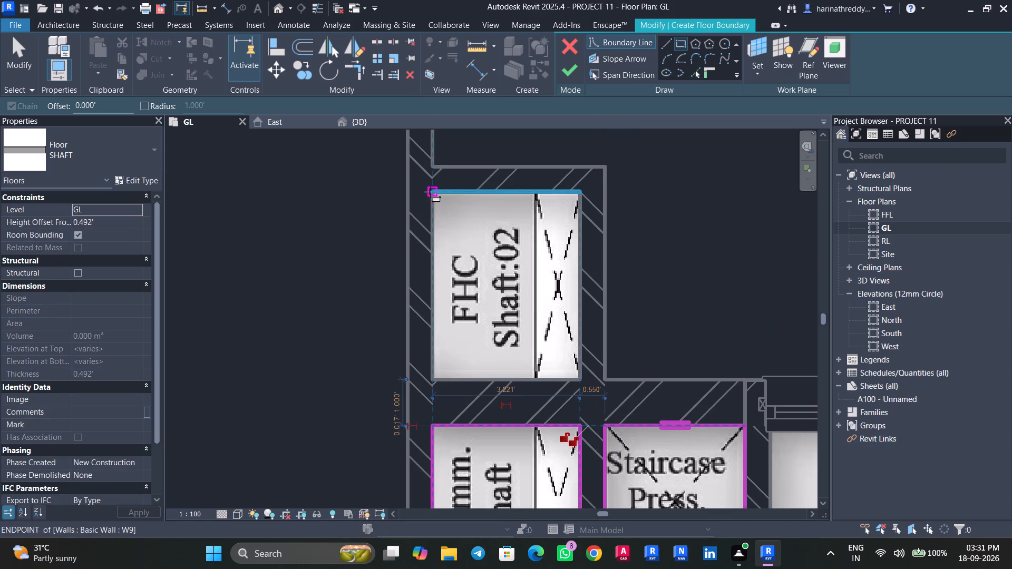
pyautogui.click(574, 379)
# Sketch a rectangular boundary about 3.1' by 3.4' along the inner wall faces of FHC Shaft:01.
pyautogui.scroll(-11, 563, 385)
pyautogui.moveTo(650, 324); pyautogui.dragTo(646, 324, button='middle')
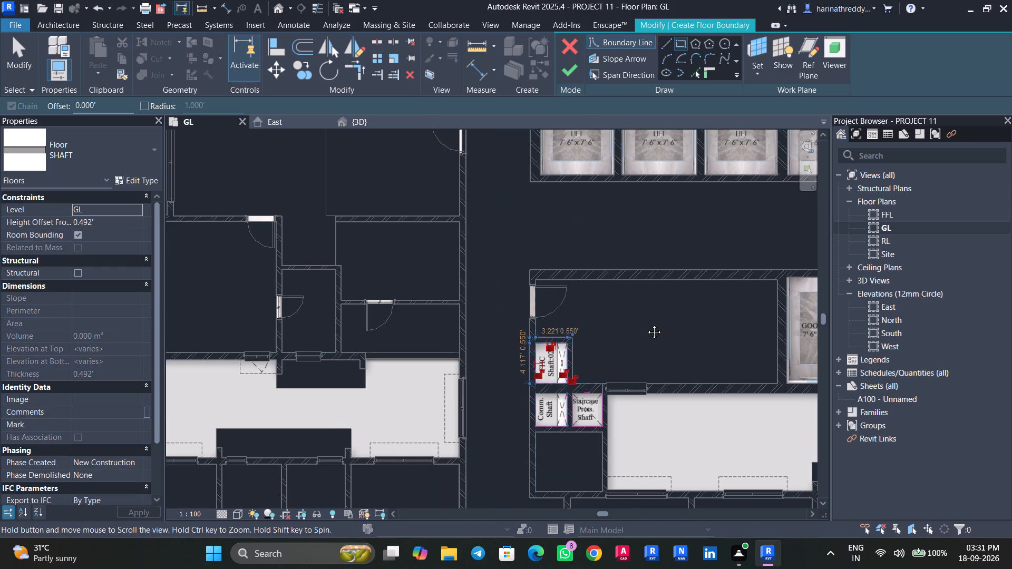
pyautogui.moveTo(646, 324); pyautogui.dragTo(522, 347, button='middle')
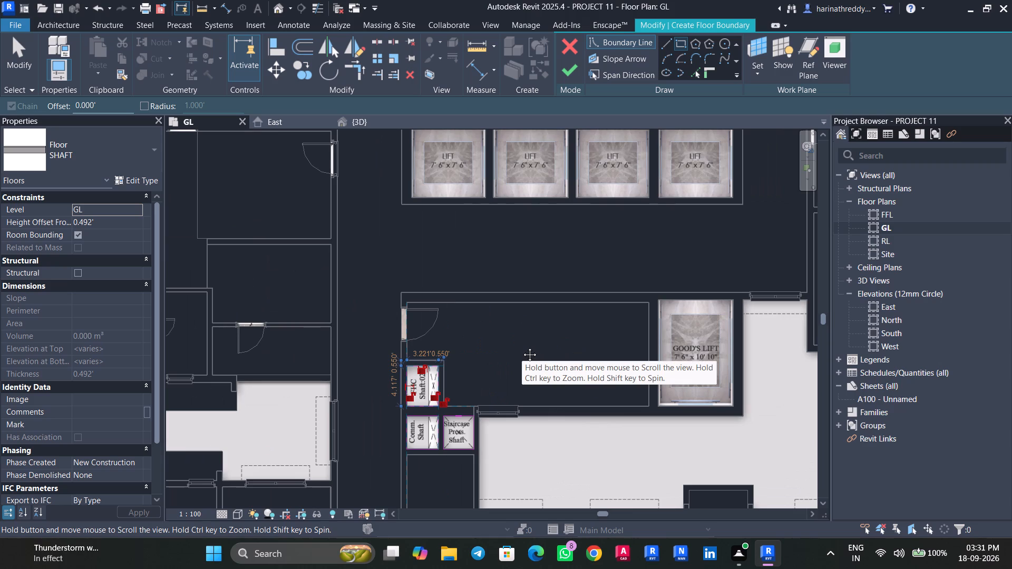
pyautogui.moveTo(522, 347); pyautogui.dragTo(562, 388, button='middle')
pyautogui.moveTo(603, 399); pyautogui.dragTo(579, 414, button='middle')
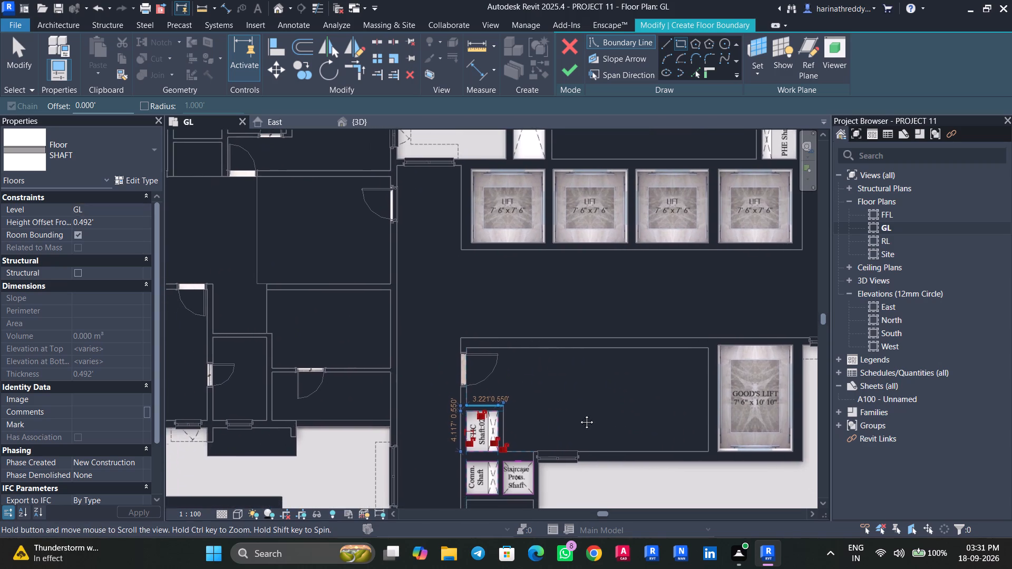
pyautogui.moveTo(579, 414); pyautogui.dragTo(560, 418, button='middle')
pyautogui.scroll(-4, 560, 418)
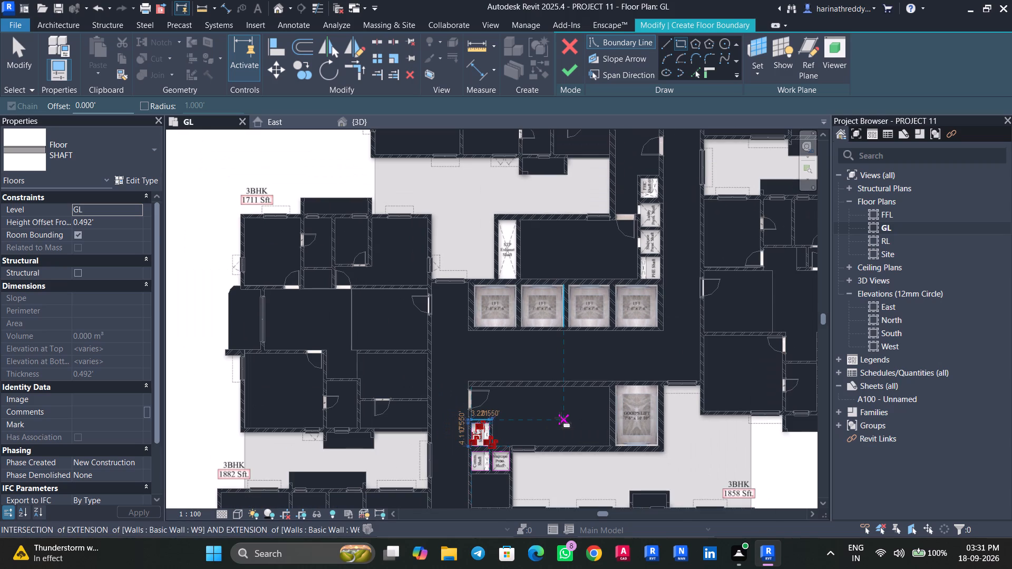
pyautogui.scroll(6, 507, 239)
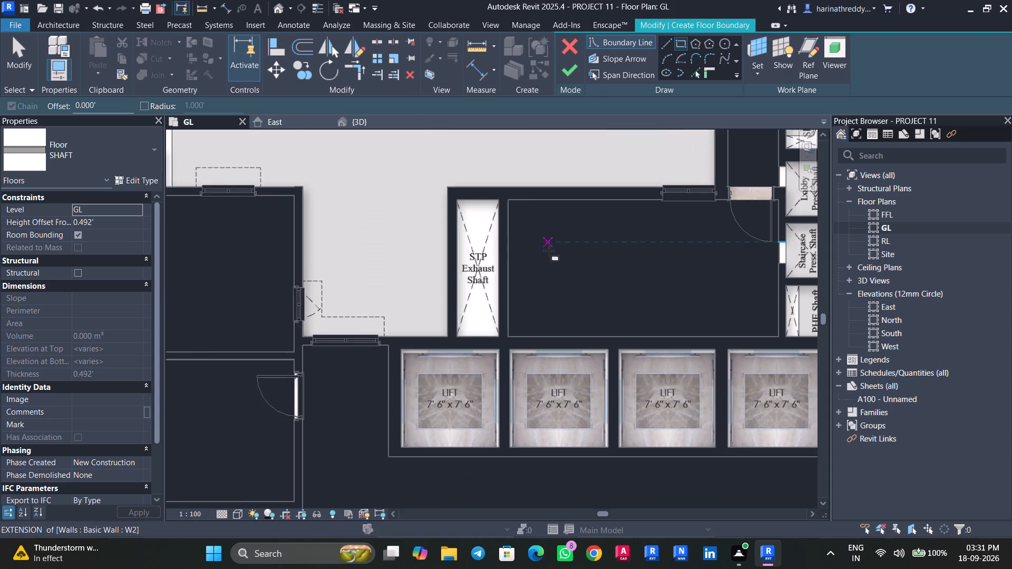
pyautogui.moveTo(575, 254); pyautogui.dragTo(340, 400, button='middle')
pyautogui.scroll(10, 576, 298)
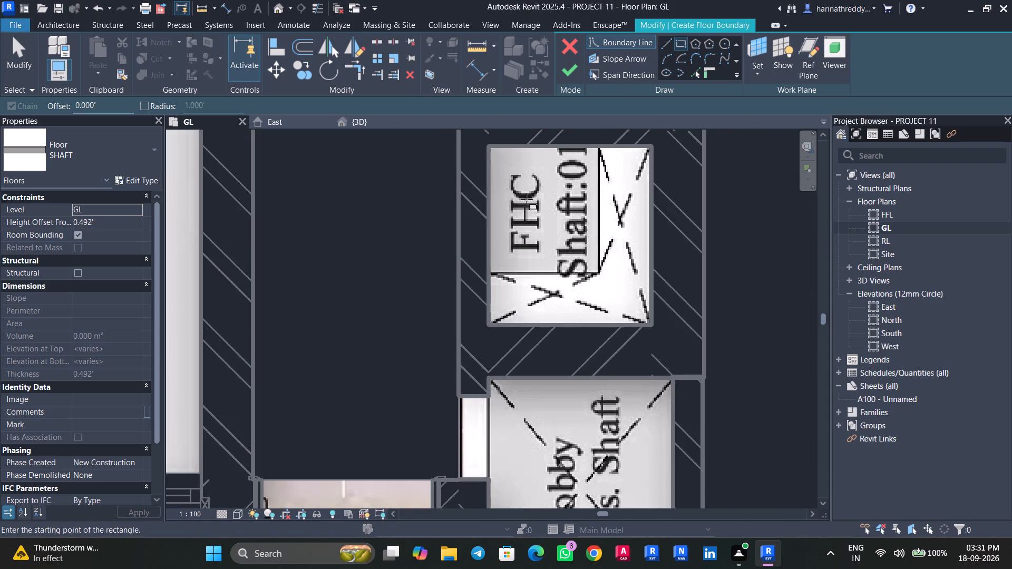
pyautogui.moveTo(532, 216); pyautogui.dragTo(520, 338, button='middle')
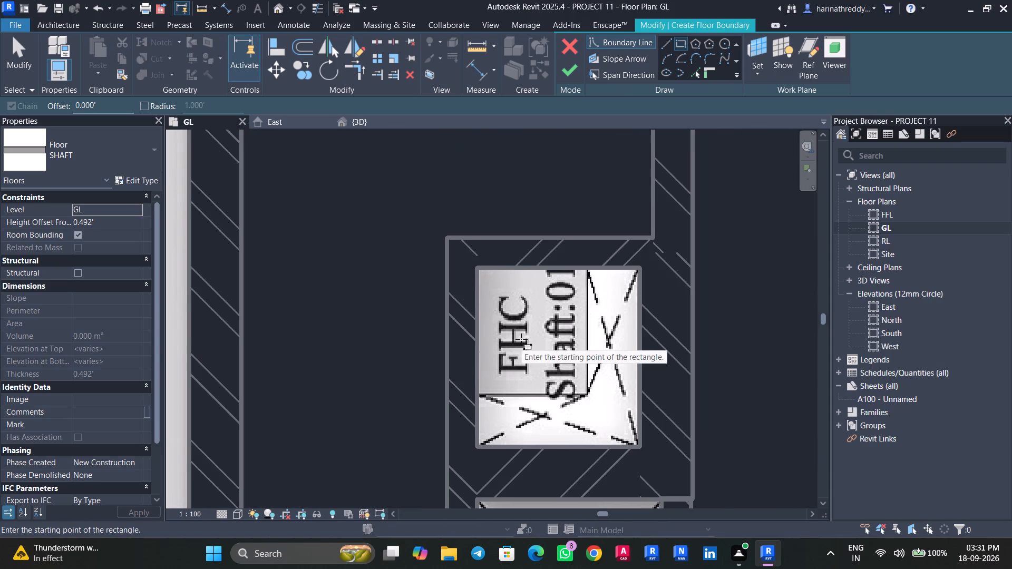
pyautogui.click(476, 268)
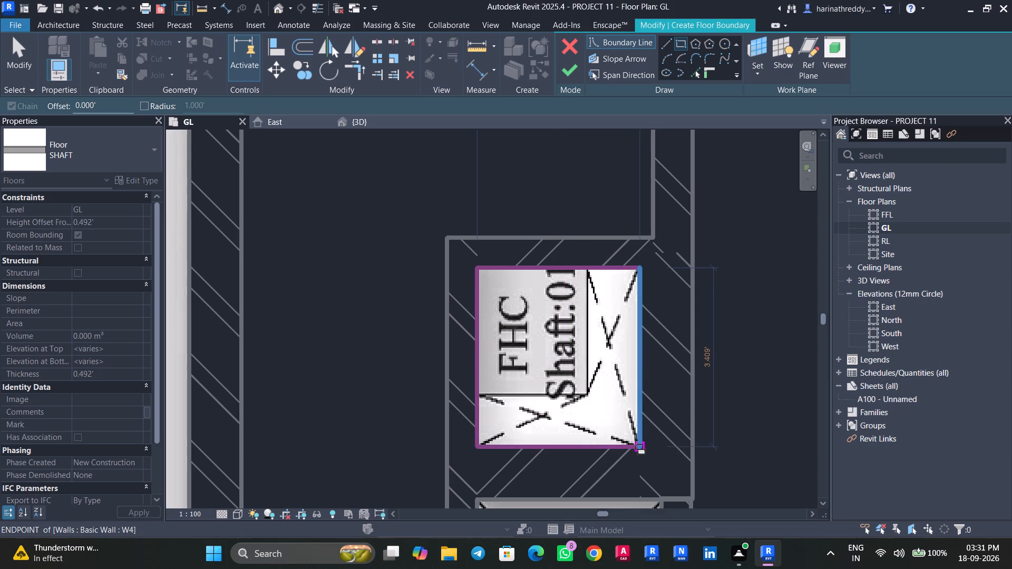
pyautogui.click(635, 444)
# Draw rectangular boundaries around the Lobby Press. Shaft and the adjacent Staircase Press. Shaft, the latter about 3.5' by 4.2'.
pyautogui.moveTo(635, 445); pyautogui.dragTo(647, 343, button='middle')
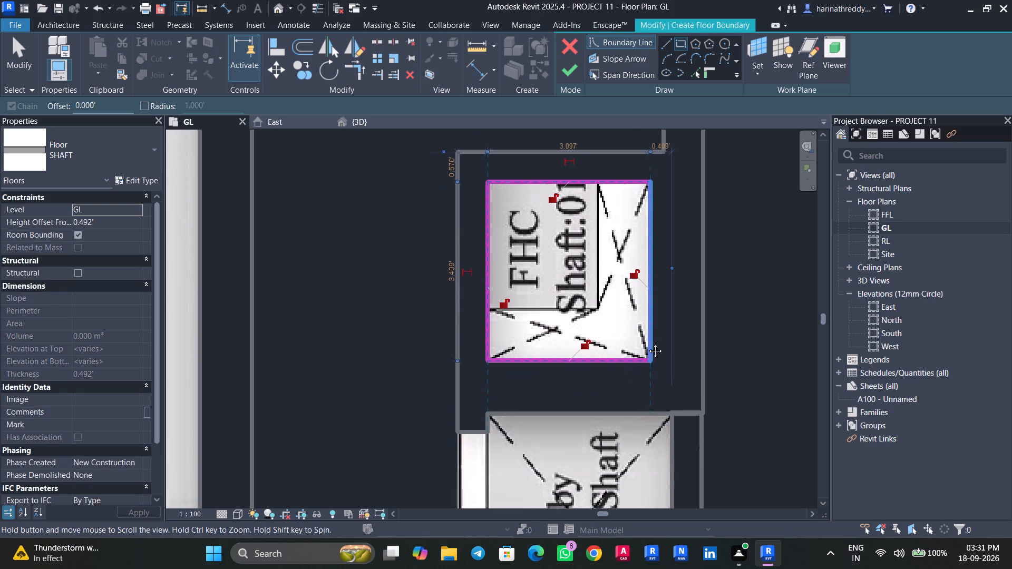
pyautogui.moveTo(647, 343); pyautogui.dragTo(641, 266, button='middle')
pyautogui.scroll(1, 641, 266)
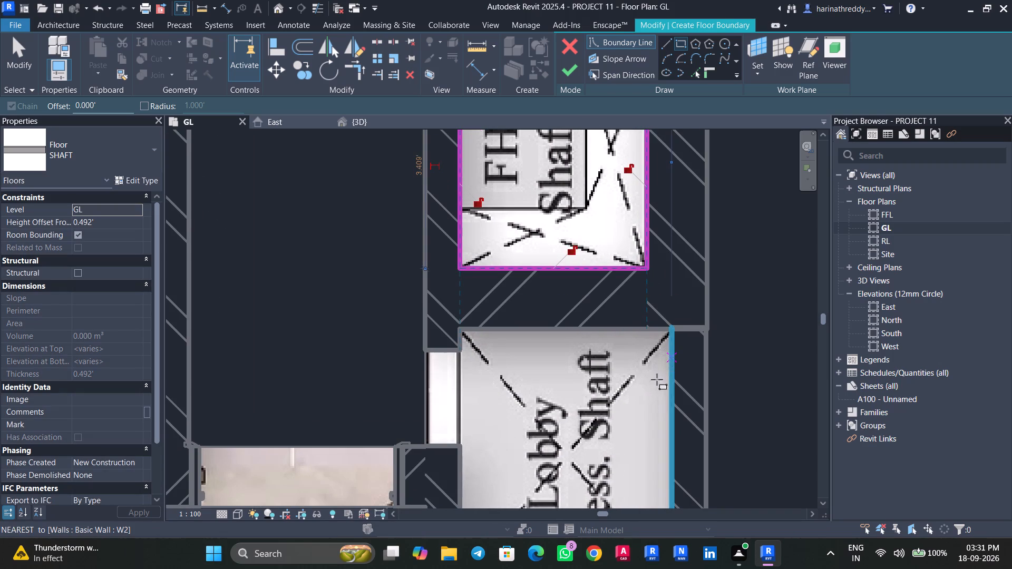
pyautogui.scroll(-1, 524, 421)
pyautogui.moveTo(524, 421); pyautogui.dragTo(515, 349, button='middle')
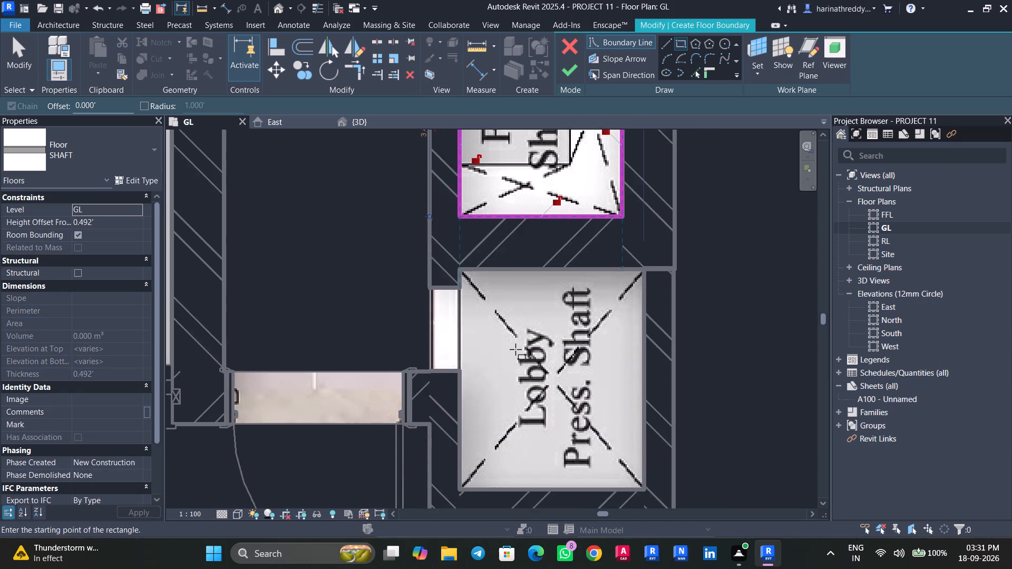
pyautogui.scroll(-3, 515, 349)
pyautogui.click(481, 296)
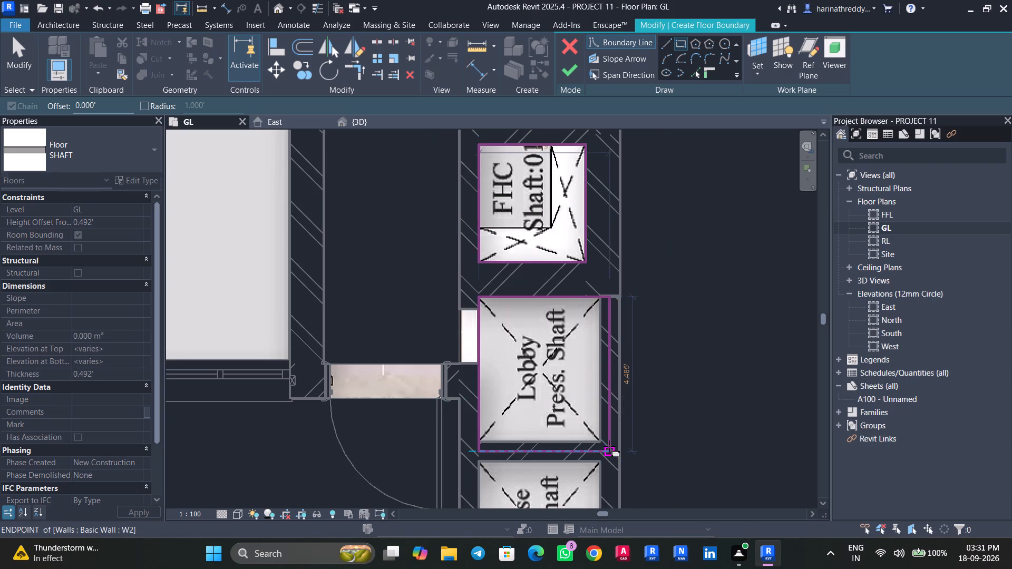
pyautogui.click(602, 440)
pyautogui.moveTo(598, 474); pyautogui.dragTo(623, 337, button='middle')
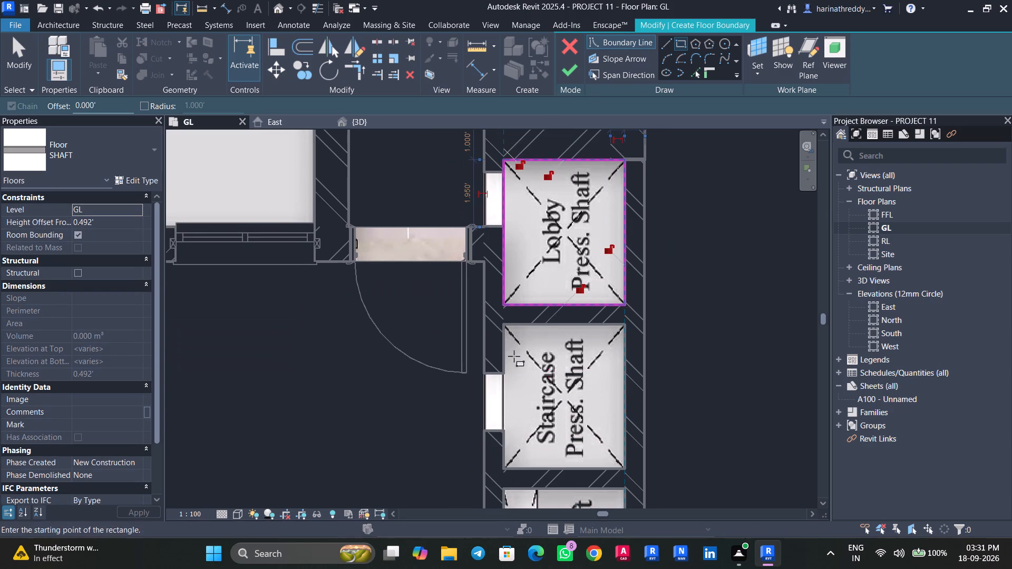
pyautogui.click(505, 327)
pyautogui.moveTo(582, 438); pyautogui.dragTo(585, 382, button='middle')
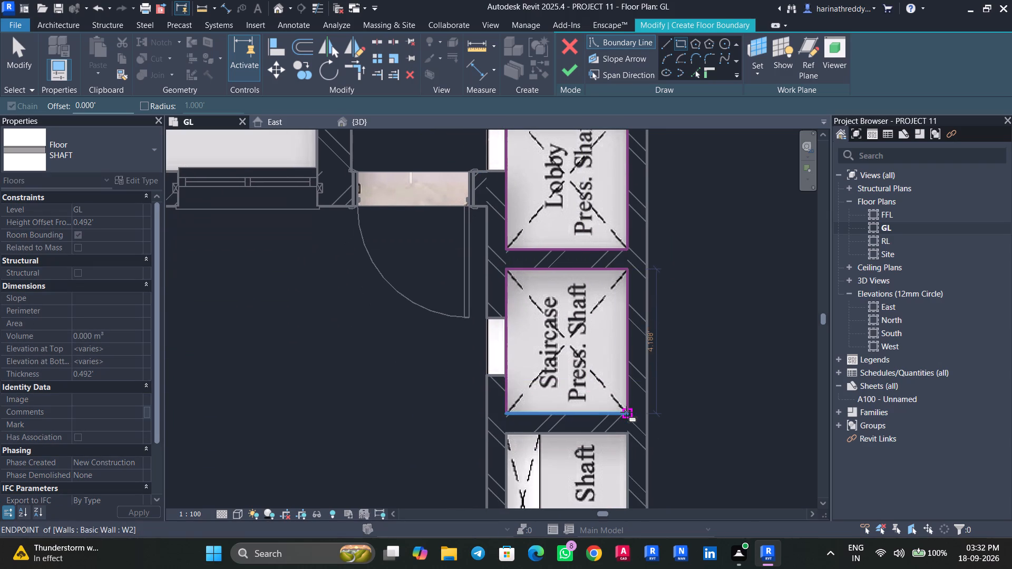
pyautogui.click(626, 412)
# Sketch a rectangular boundary along the inner wall faces of the PHE Shaft, about 3.95' long, in the SHAFT floor sketch.
pyautogui.scroll(-6, 607, 430)
pyautogui.moveTo(595, 458); pyautogui.dragTo(593, 386, button='middle')
pyautogui.scroll(5, 589, 385)
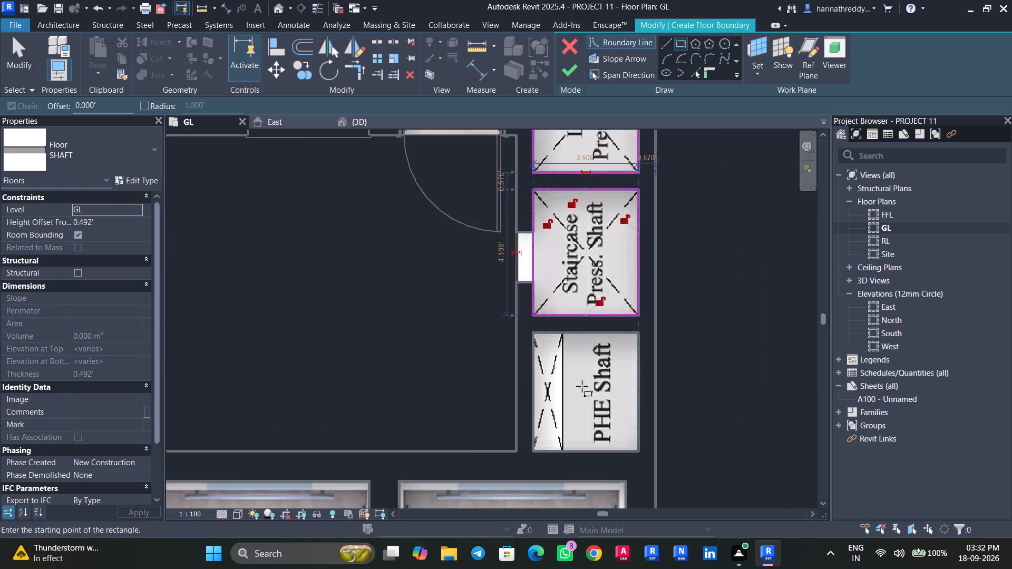
pyautogui.scroll(3, 582, 386)
pyautogui.click(512, 306)
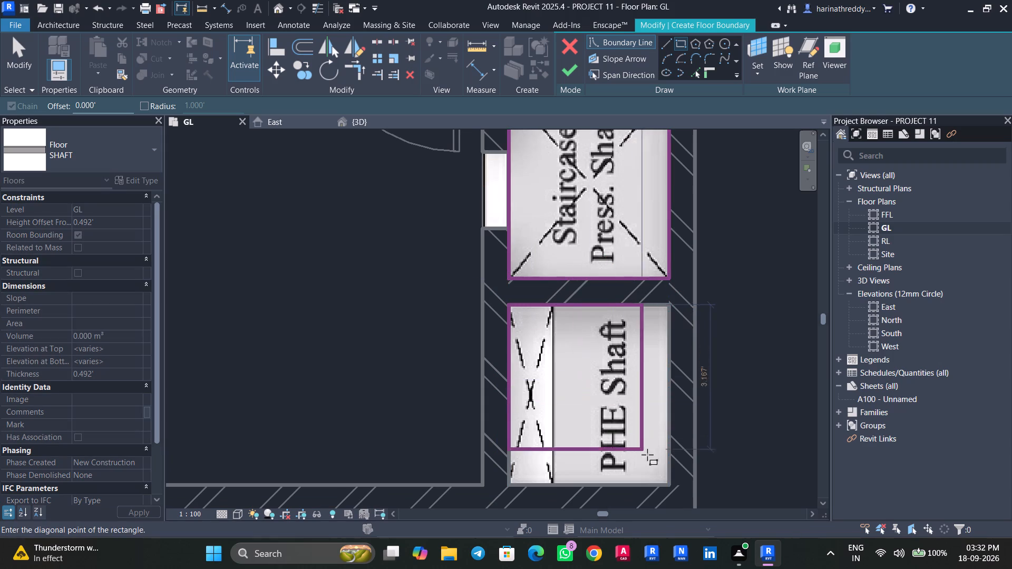
pyautogui.click(665, 482)
# Look over the core and the surrounding parts of the GL plan for shafts still without a floor boundary.
pyautogui.scroll(-8, 640, 460)
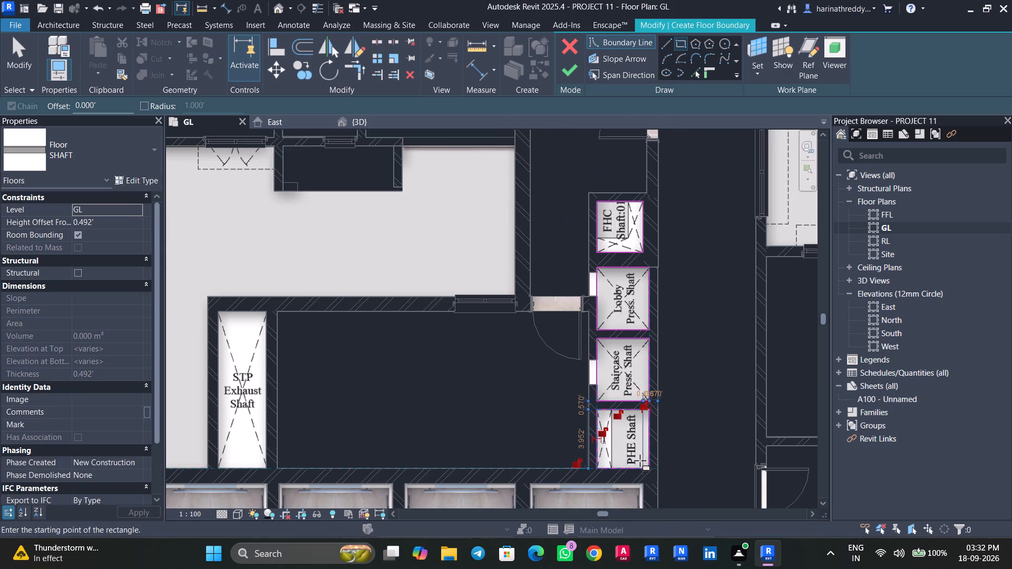
pyautogui.scroll(-3, 640, 460)
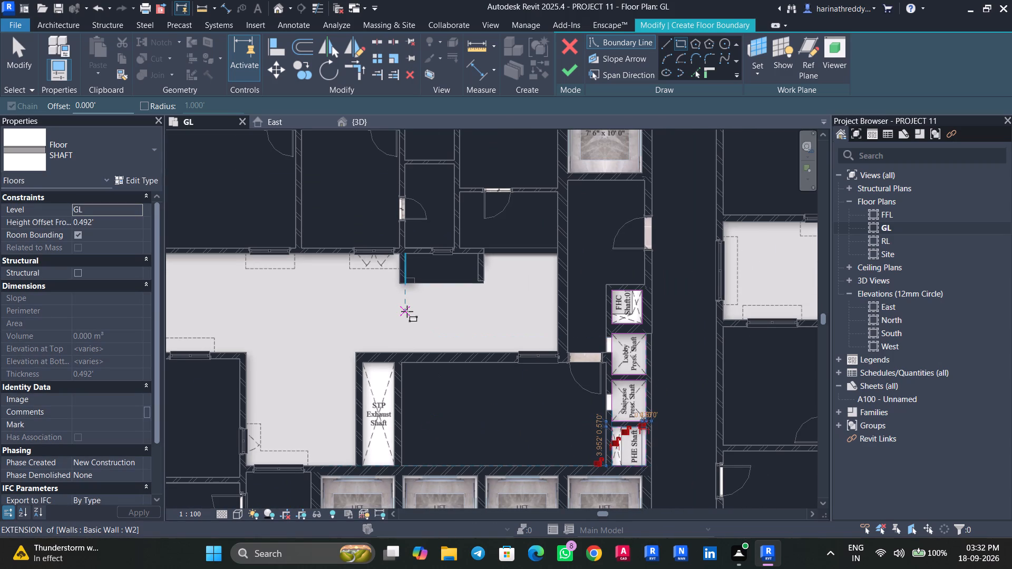
pyautogui.moveTo(407, 311); pyautogui.dragTo(464, 495, button='middle')
pyautogui.moveTo(570, 297); pyautogui.dragTo(530, 468, button='middle')
pyautogui.scroll(-2, 524, 462)
pyautogui.moveTo(522, 462); pyautogui.dragTo(232, 315, button='middle')
pyautogui.moveTo(659, 413); pyautogui.dragTo(707, 224, button='middle')
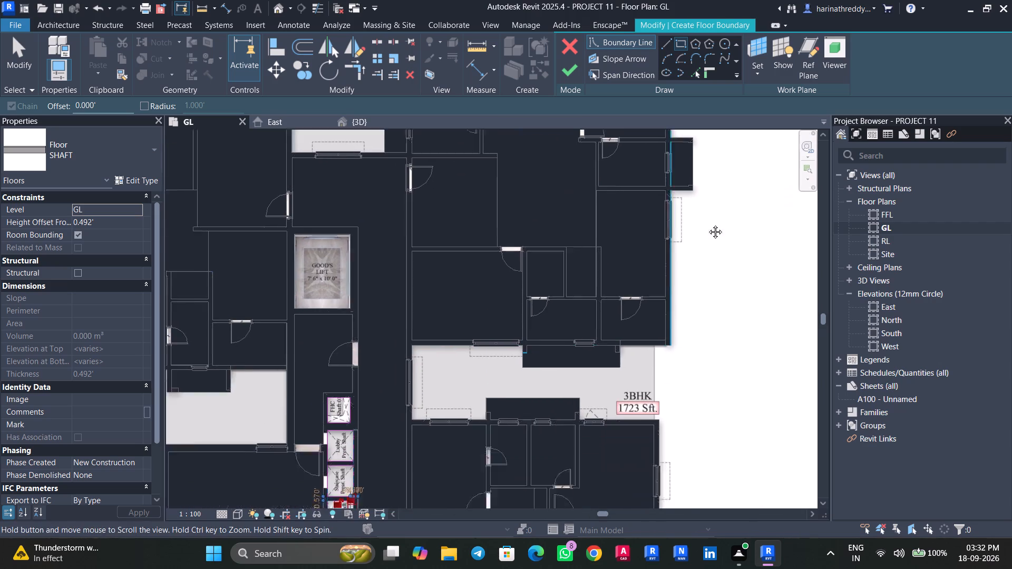
pyautogui.moveTo(707, 224); pyautogui.dragTo(718, 187, button='middle')
pyautogui.moveTo(729, 321); pyautogui.dragTo(784, 170, button='middle')
pyautogui.moveTo(525, 409); pyautogui.dragTo(654, 274, button='middle')
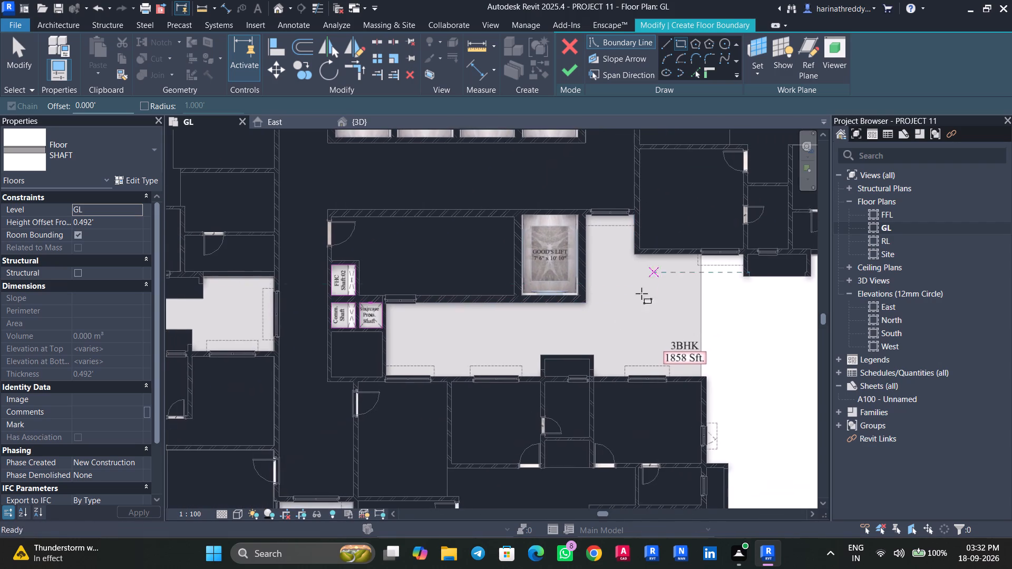
pyautogui.moveTo(632, 314); pyautogui.dragTo(835, 194, button='middle')
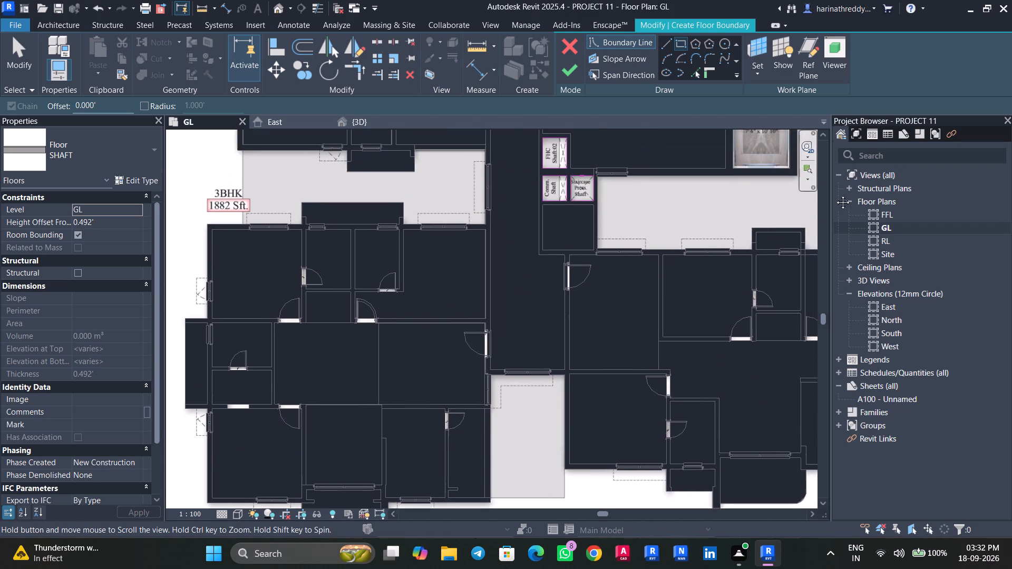
pyautogui.moveTo(835, 194); pyautogui.dragTo(655, 397, button='middle')
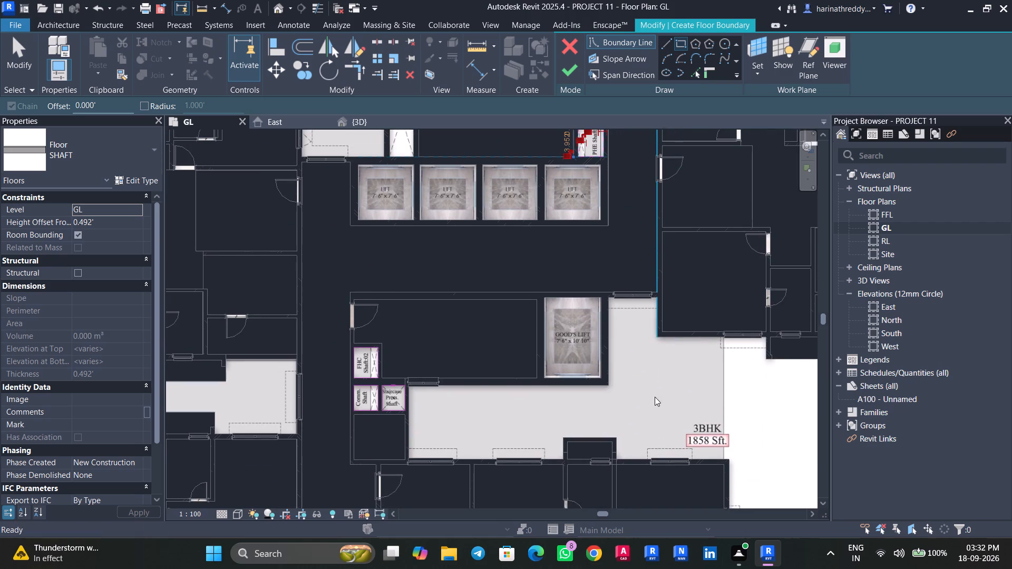
pyautogui.moveTo(647, 384); pyautogui.dragTo(684, 507, button='middle')
pyautogui.scroll(-1, 339, 238)
pyautogui.moveTo(355, 250); pyautogui.dragTo(489, 349, button='middle')
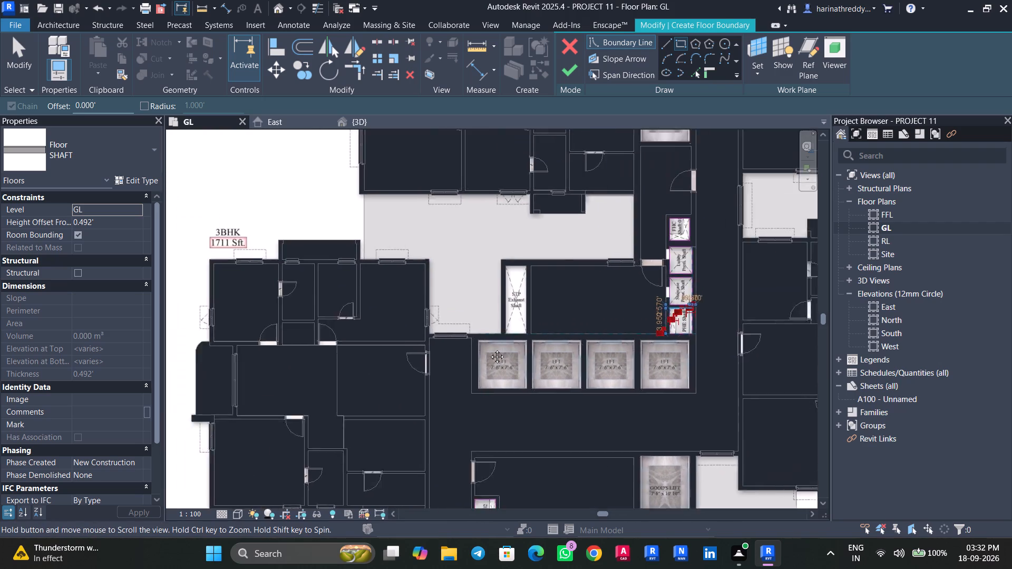
pyautogui.moveTo(489, 349); pyautogui.dragTo(545, 276, button='middle')
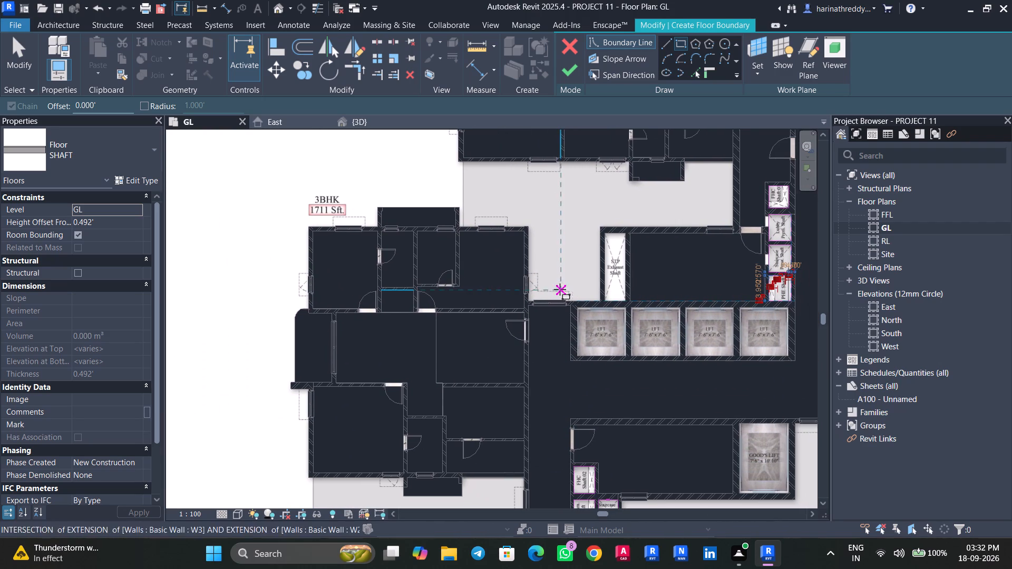
# Finish the SHAFT floor sketch and deselect the new floor.
pyautogui.click(570, 73)
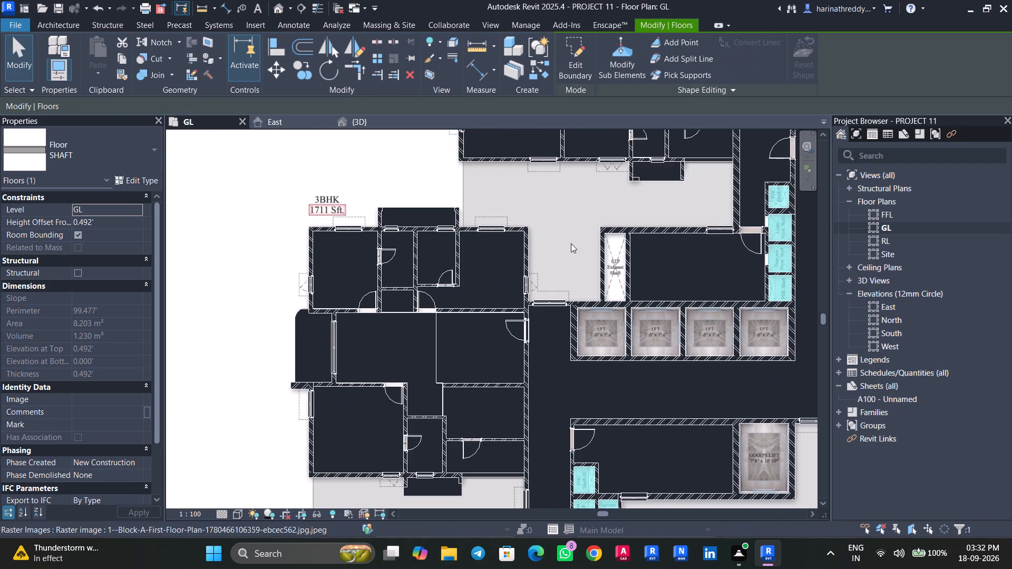
pyautogui.moveTo(569, 257); pyautogui.dragTo(409, 305, button='middle')
pyautogui.click(410, 302)
pyautogui.scroll(4, 410, 302)
pyautogui.moveTo(414, 305); pyautogui.dragTo(414, 352, button='middle')
pyautogui.scroll(-1, 414, 327)
pyautogui.scroll(1, 414, 352)
pyautogui.scroll(-2, 415, 352)
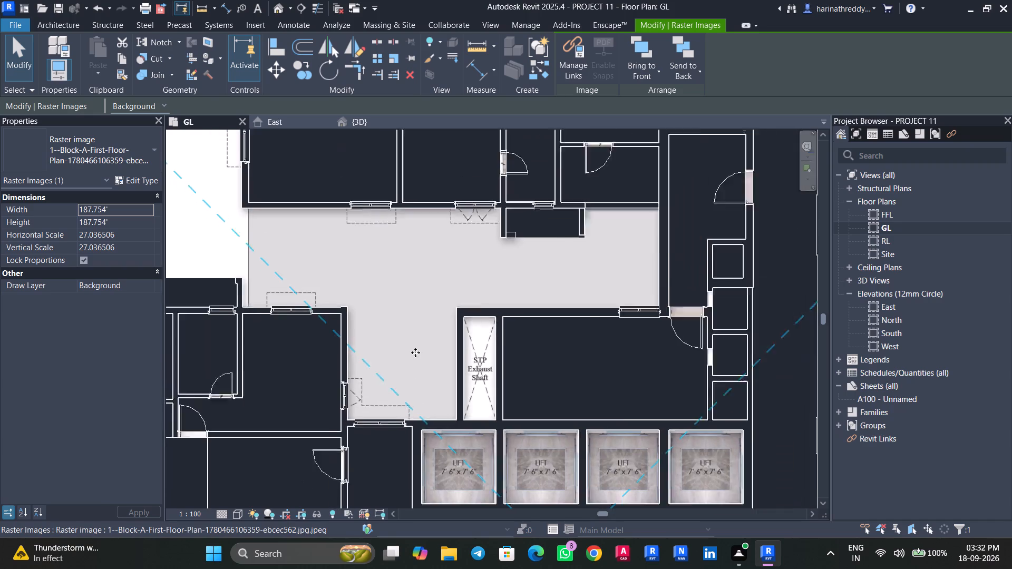
# Start a new architectural floor and duplicate the SHAFT floor type as LIFT FLOORING.
pyautogui.click(64, 30)
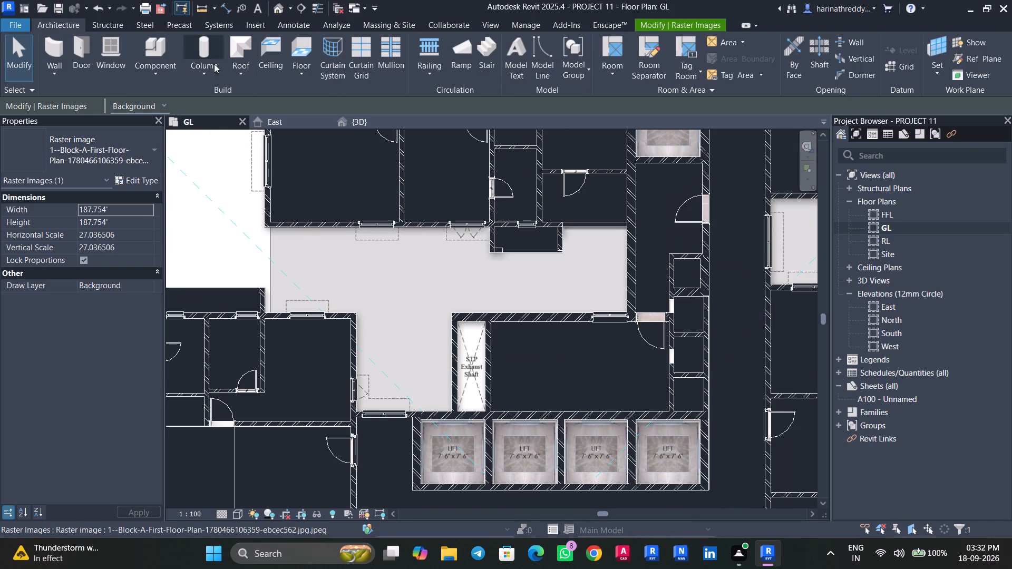
pyautogui.click(293, 78)
pyautogui.click(318, 103)
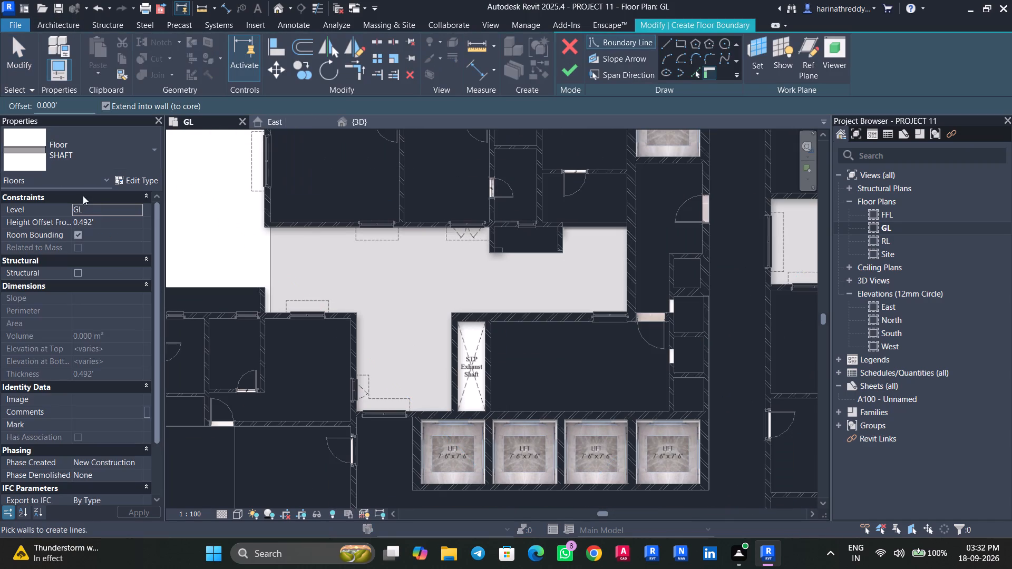
pyautogui.click(132, 180)
pyautogui.write('LIFT')
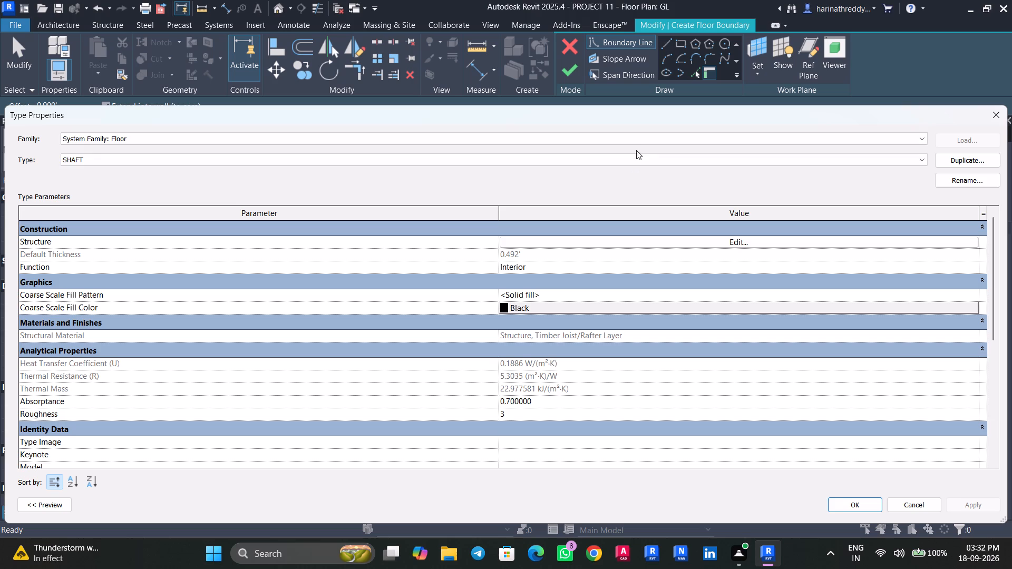
pyautogui.click(978, 161)
pyautogui.write('LIFT FLOORING')
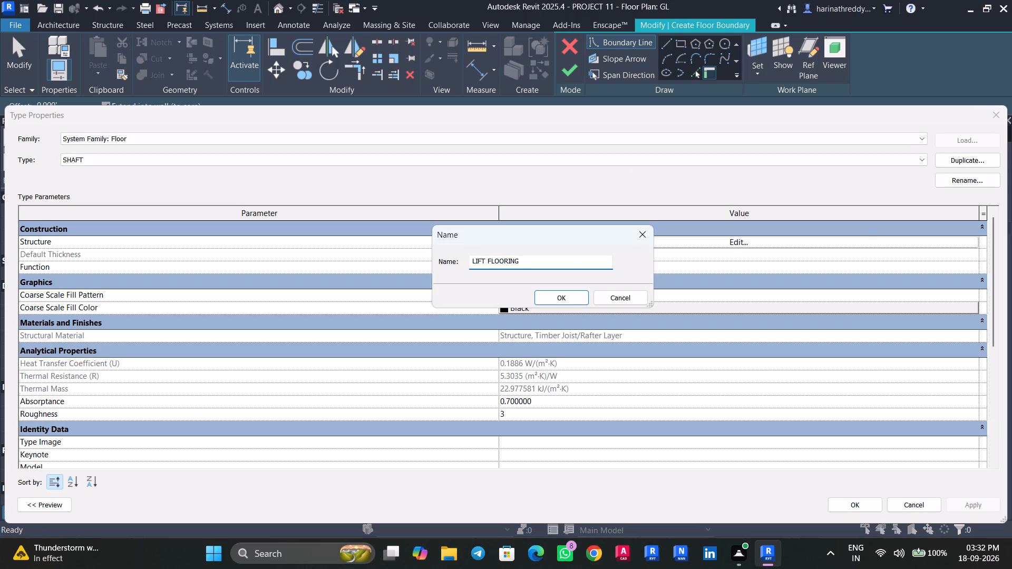
pyautogui.click(576, 301)
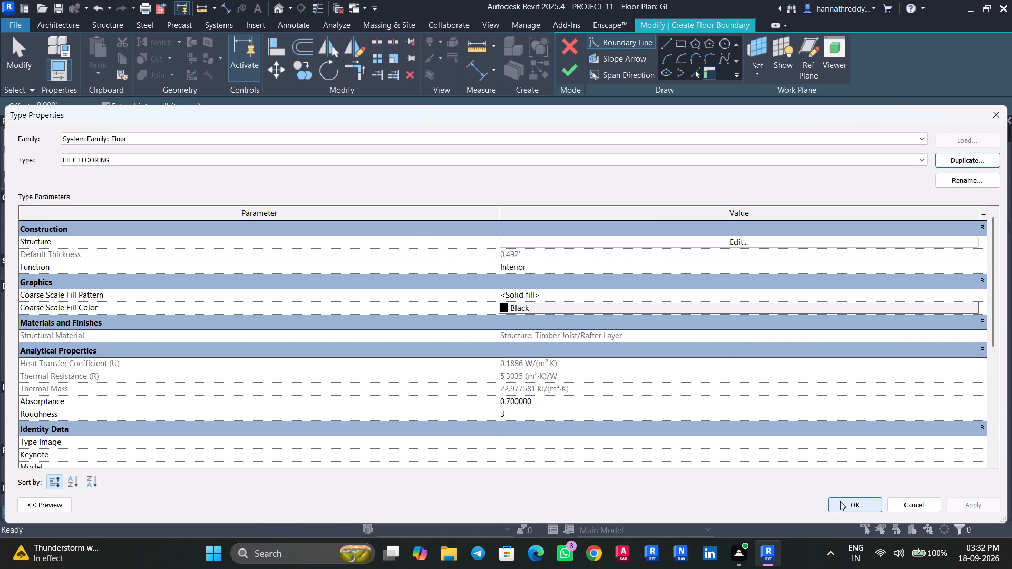
pyautogui.click(845, 506)
# Sketch rectangular boundaries along the inner wall faces of the first two passenger lifts below the STP Exhaust Shaft, about 7.5' to 7.6' across.
pyautogui.scroll(4, 476, 390)
pyautogui.moveTo(473, 443); pyautogui.dragTo(468, 286, button='middle')
pyautogui.scroll(4, 468, 288)
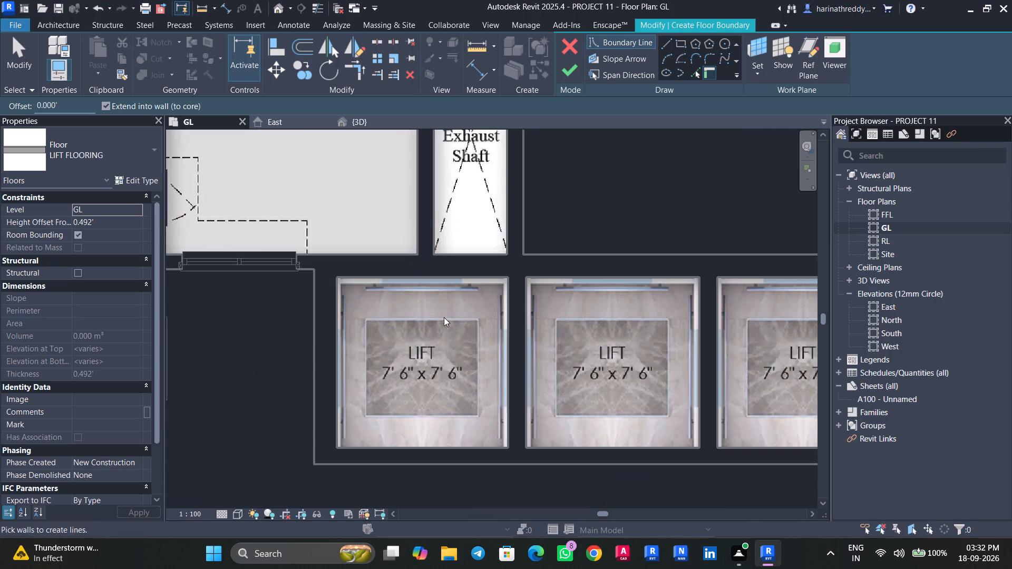
pyautogui.click(680, 43)
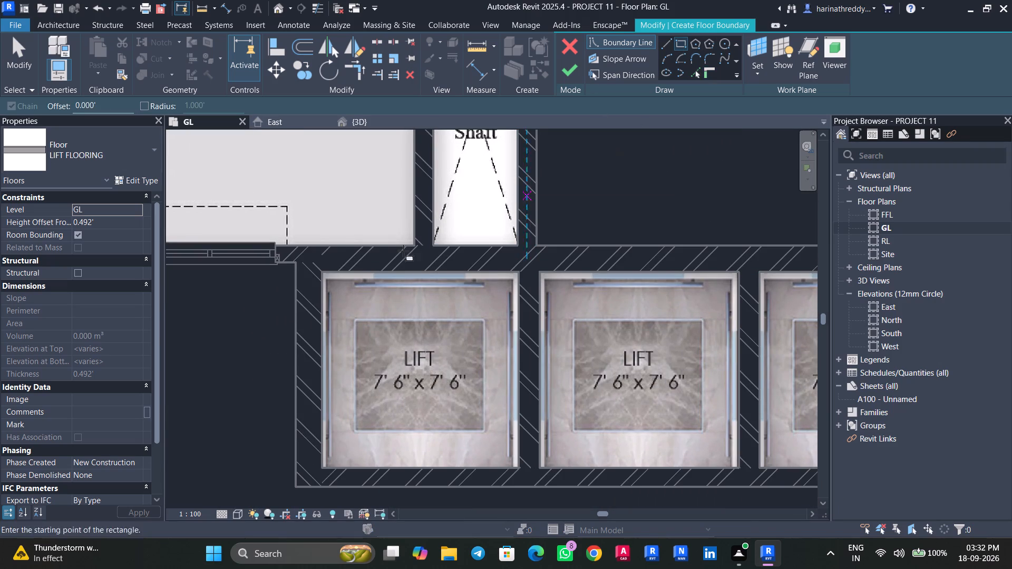
pyautogui.click(326, 272)
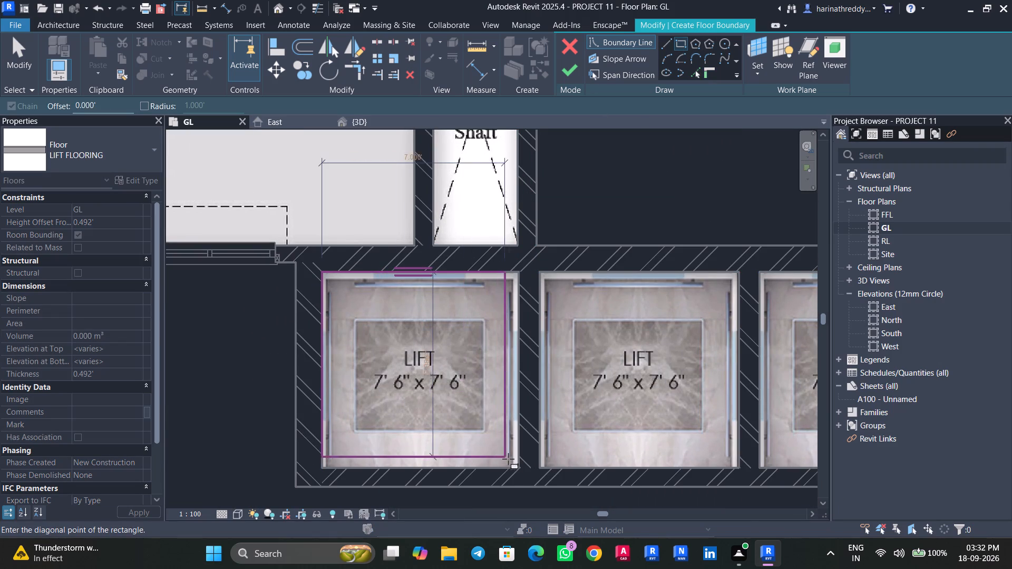
pyautogui.click(520, 470)
pyautogui.moveTo(486, 437); pyautogui.dragTo(459, 404, button='middle')
pyautogui.scroll(1, 454, 401)
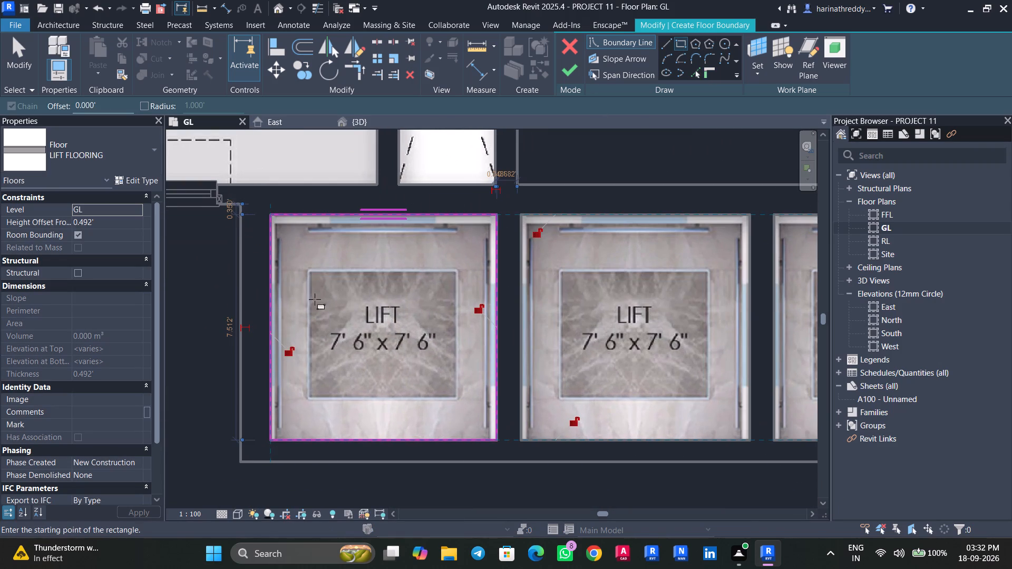
pyautogui.click(306, 269)
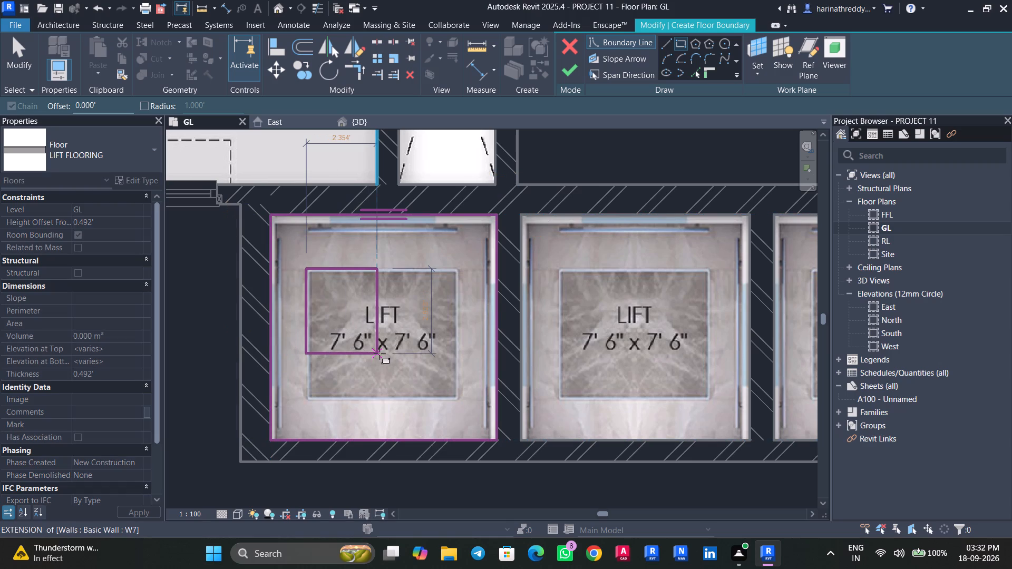
pyautogui.press('Escape')
pyautogui.click(523, 215)
pyautogui.moveTo(654, 363); pyautogui.dragTo(586, 345, button='middle')
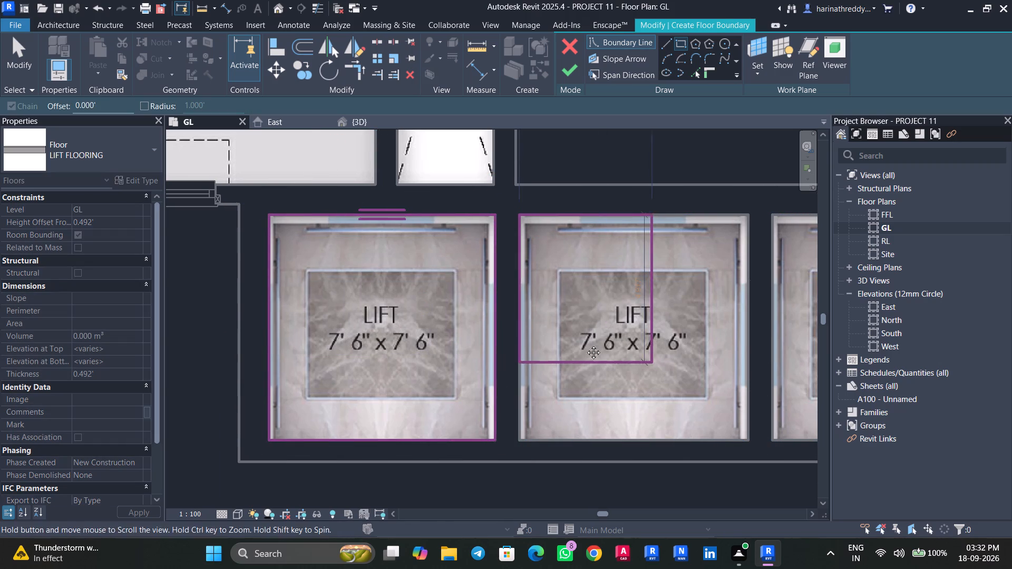
pyautogui.moveTo(586, 345); pyautogui.dragTo(563, 338, button='middle')
pyautogui.click(655, 413)
# Add rectangular boundaries around the third and fourth passenger lifts in the row, the third about 7.4' wide.
pyautogui.scroll(-5, 638, 399)
pyautogui.moveTo(631, 396); pyautogui.dragTo(595, 395, button='middle')
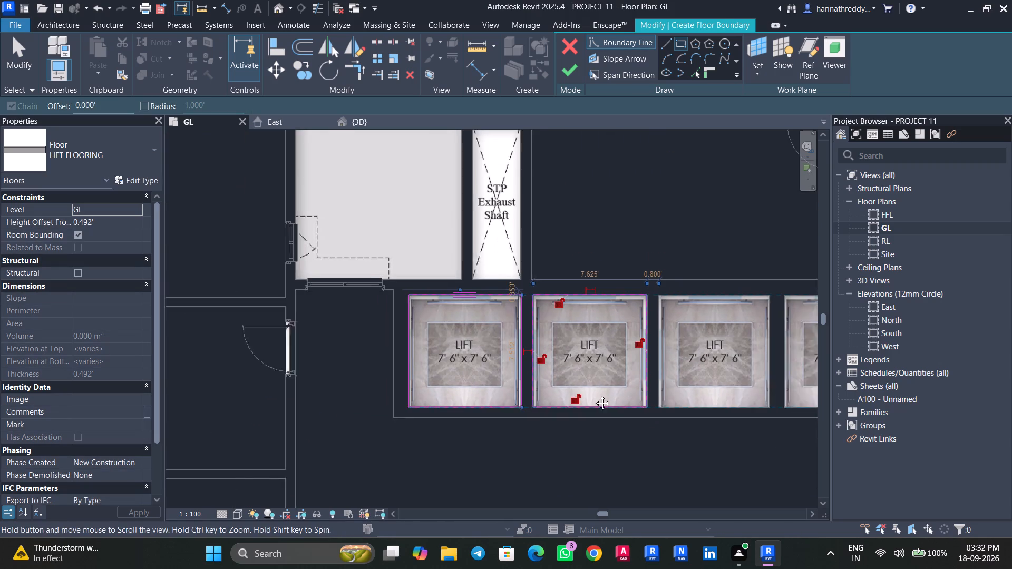
pyautogui.moveTo(595, 395); pyautogui.dragTo(457, 394, button='middle')
pyautogui.click(488, 295)
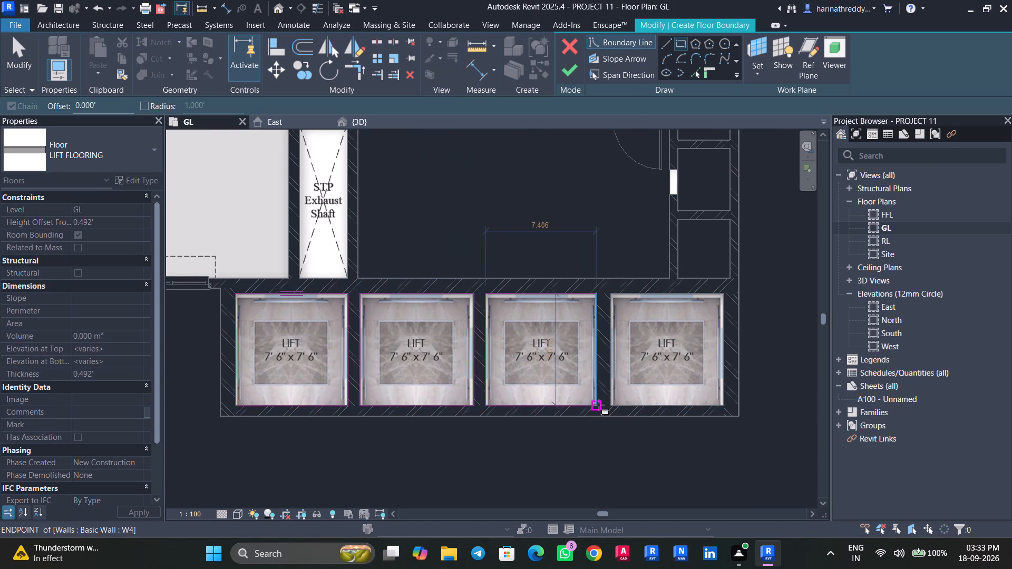
pyautogui.click(599, 405)
pyautogui.press('Escape')
pyautogui.click(614, 295)
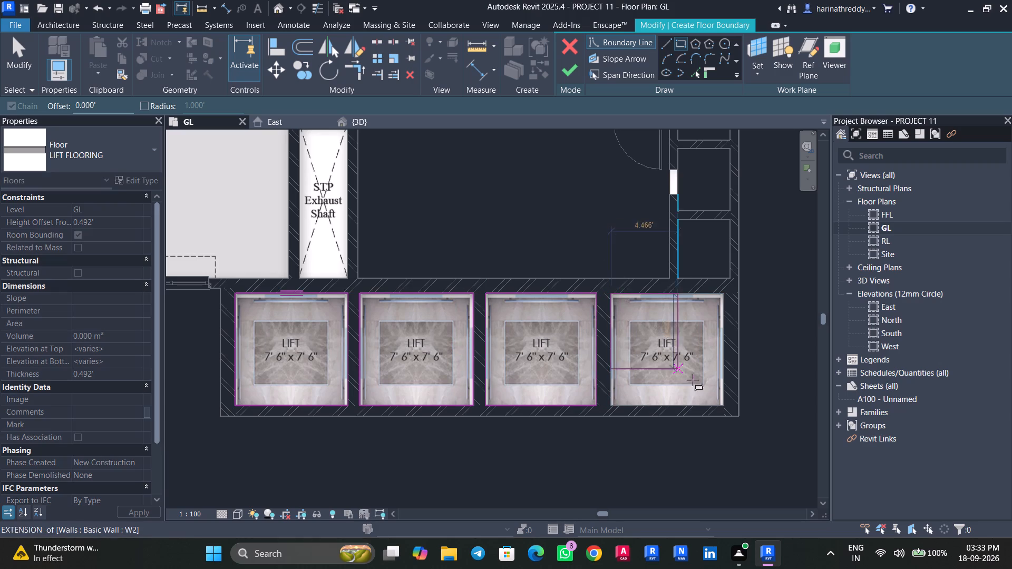
pyautogui.click(722, 406)
# Sketch a rectangular boundary about 7.6' wide along the inner wall faces of the 7' 6" x 10' 0" Goods Lift.
pyautogui.scroll(-2, 687, 380)
pyautogui.moveTo(682, 362); pyautogui.dragTo(639, 441, button='middle')
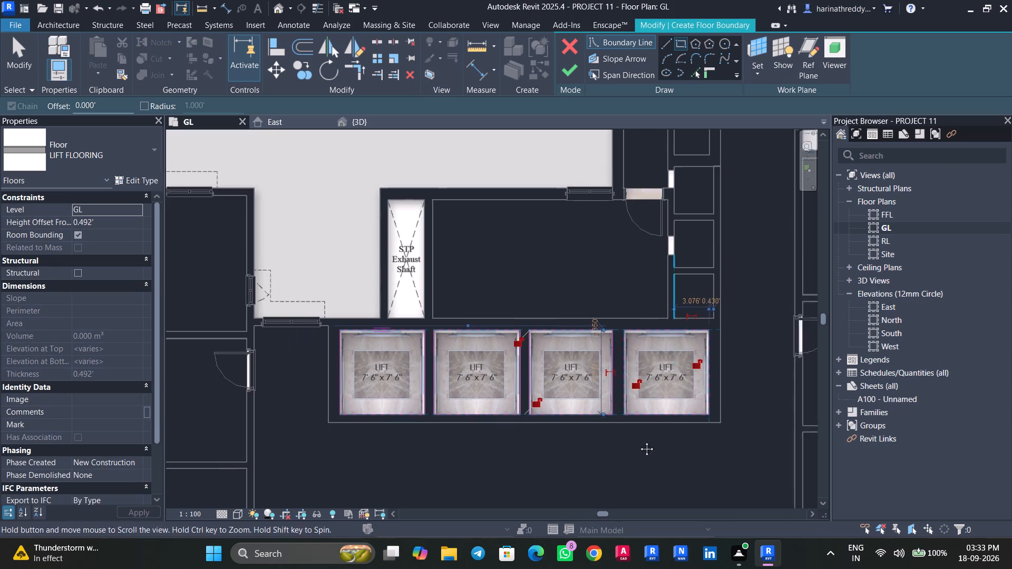
pyautogui.moveTo(639, 441); pyautogui.dragTo(626, 471, button='middle')
pyautogui.scroll(-7, 627, 470)
pyautogui.scroll(6, 636, 307)
pyautogui.scroll(-1, 620, 276)
pyautogui.scroll(6, 620, 276)
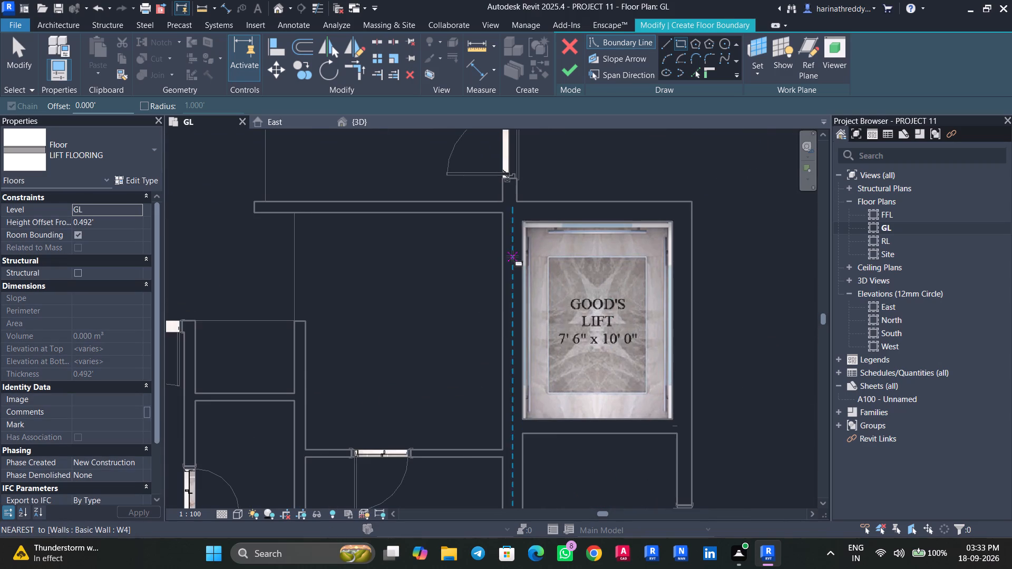
pyautogui.click(523, 220)
pyautogui.click(667, 417)
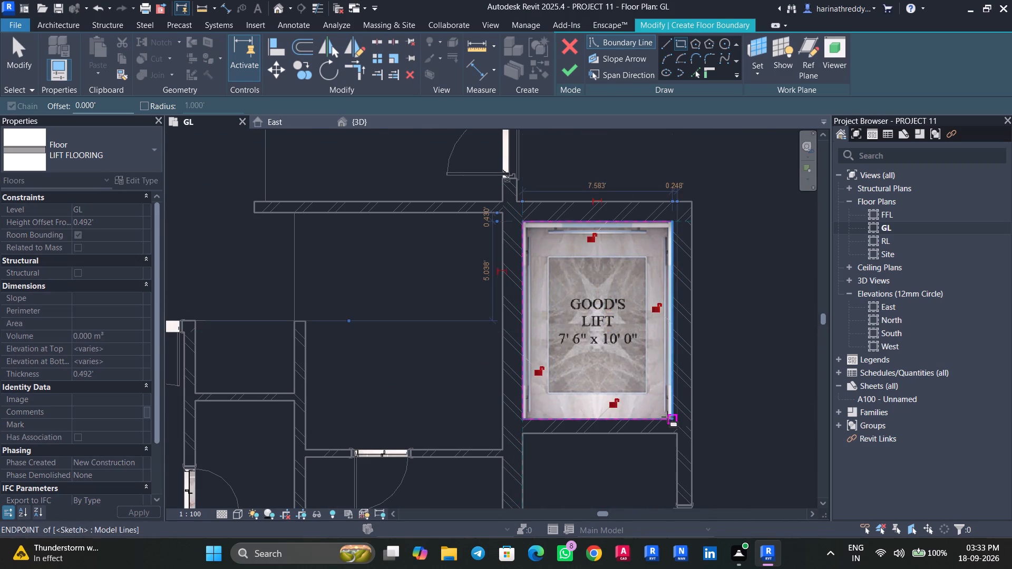
pyautogui.press('Escape')
# Rename the LIFT FLOORING floor type to LIFT FLOORING 1.
pyautogui.scroll(-10, 629, 452)
pyautogui.moveTo(629, 465); pyautogui.dragTo(629, 191, button='middle')
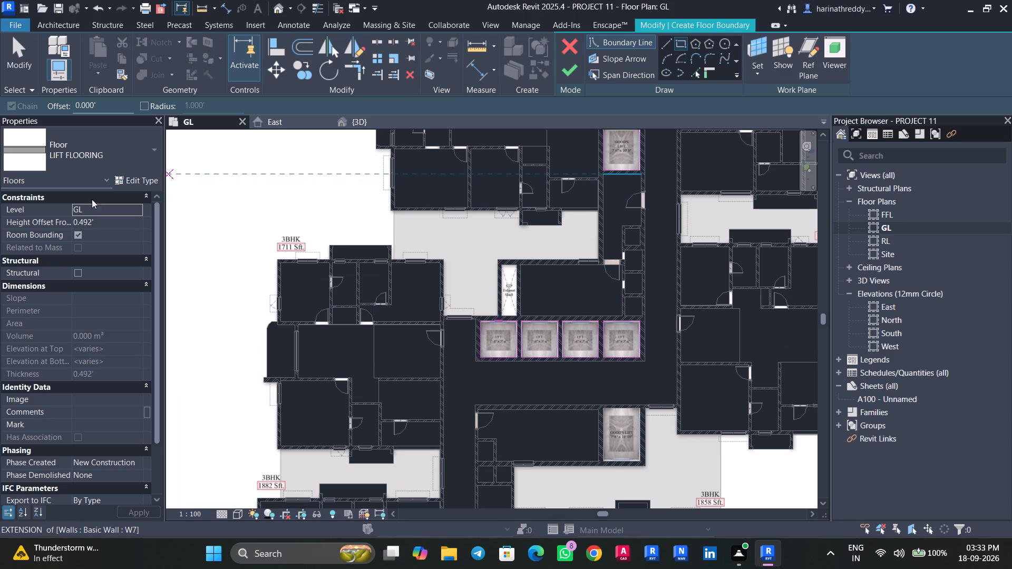
pyautogui.click(120, 181)
pyautogui.click(981, 180)
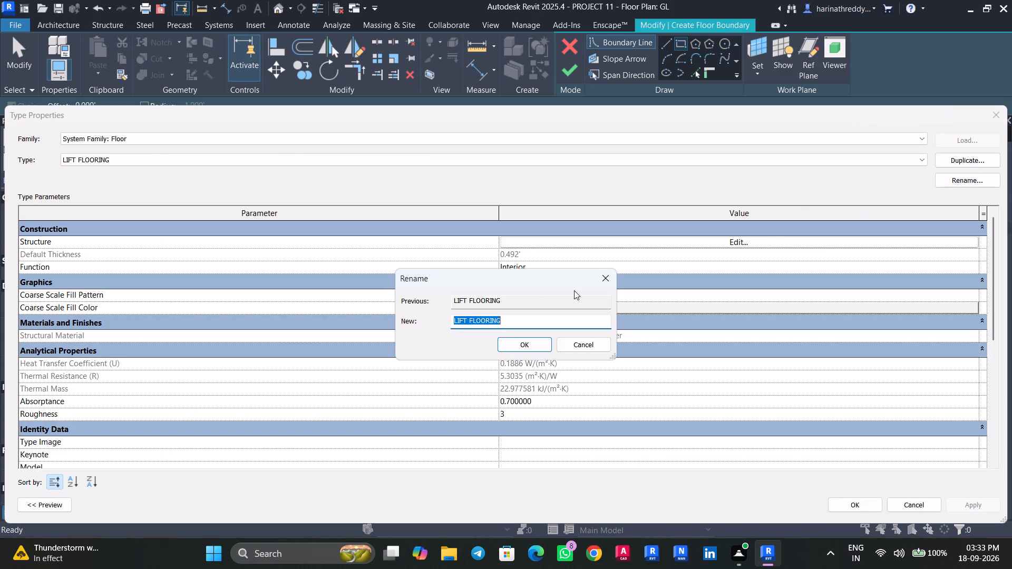
pyautogui.click(507, 323)
pyautogui.press('space')
pyautogui.press('1')
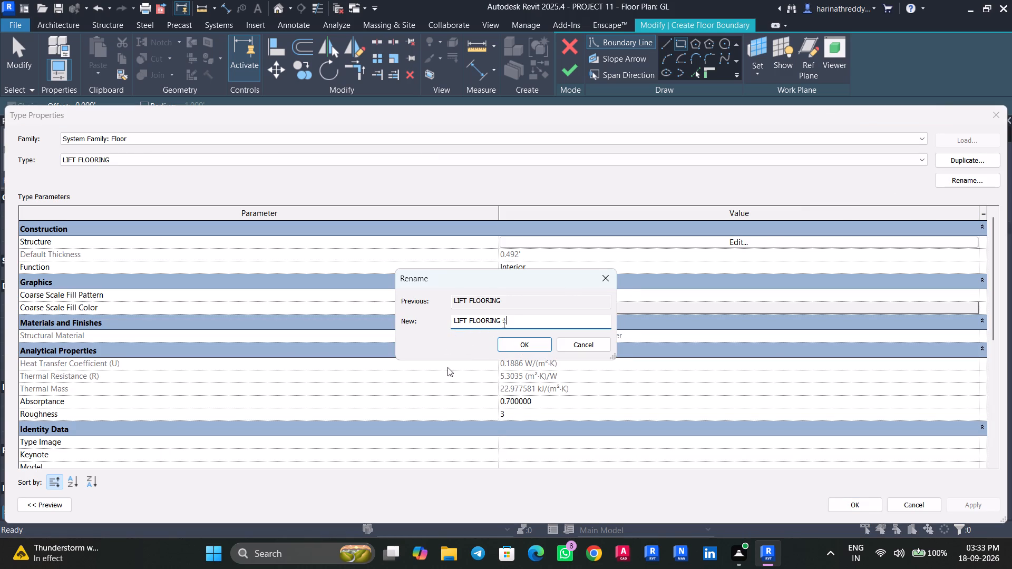
pyautogui.click(523, 350)
pyautogui.click(864, 499)
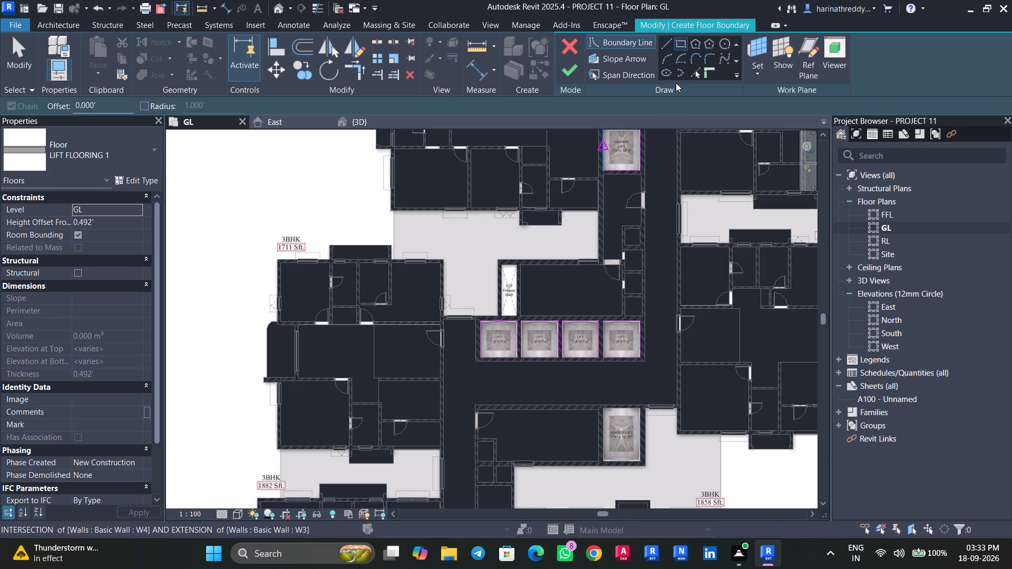
# Finish the floor sketch covering the four passenger lifts and the Goods Lift.
pyautogui.click(573, 70)
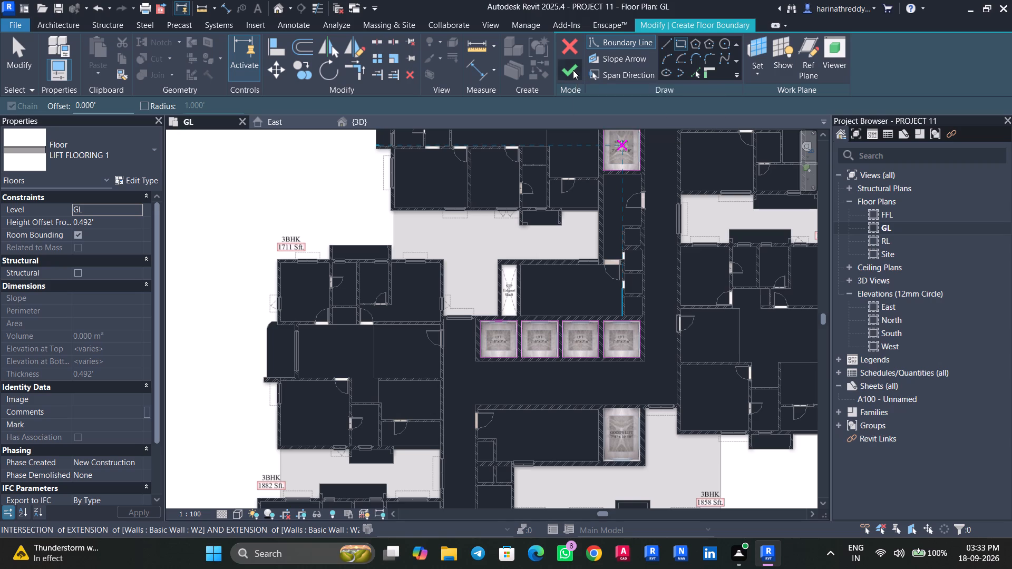
pyautogui.scroll(11, 503, 339)
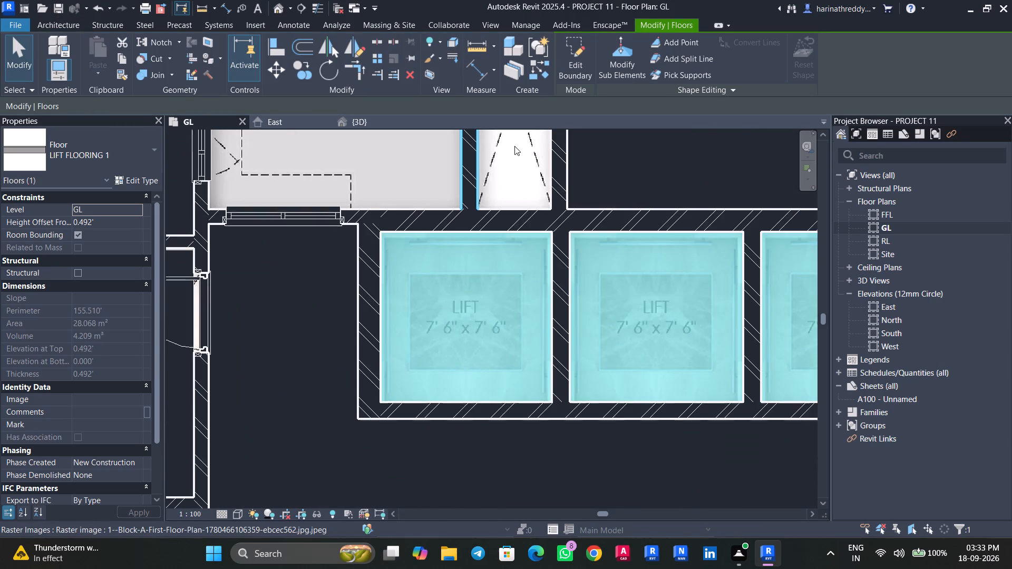
# Duplicate the selected lift floor's type as LIFT FLOORING 2 and apply it to that floor.
pyautogui.click(135, 181)
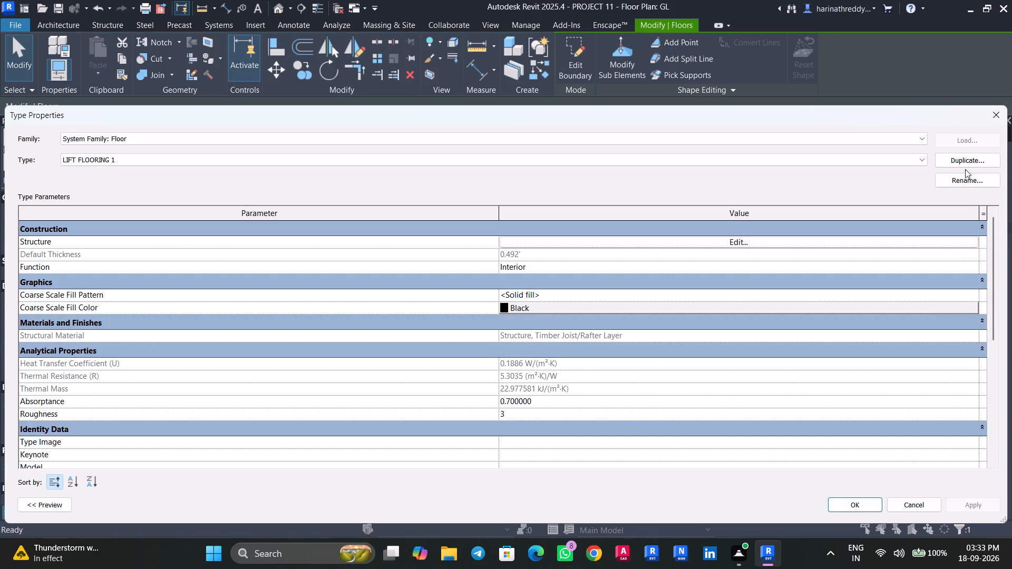
pyautogui.click(964, 156)
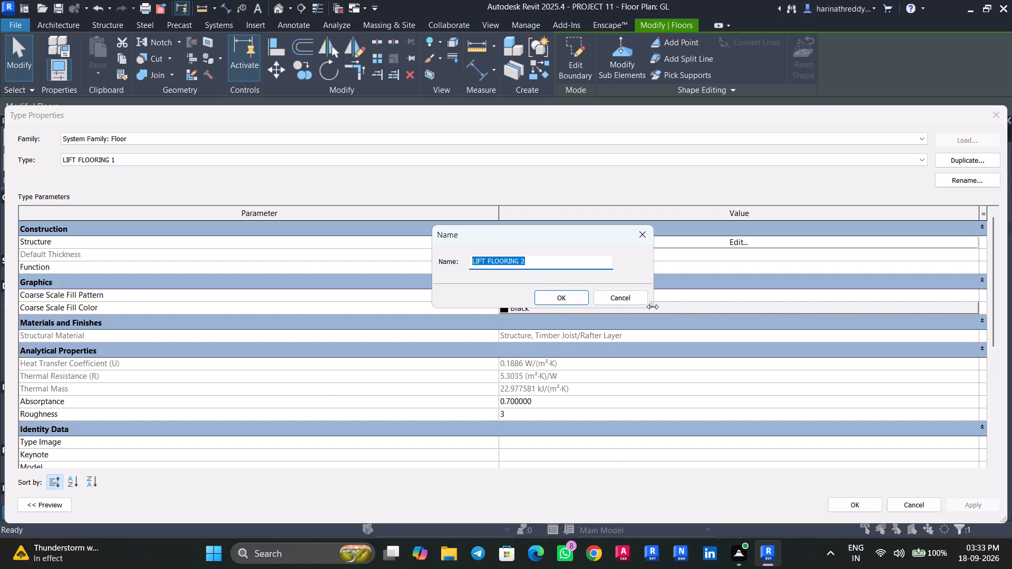
pyautogui.click(551, 303)
pyautogui.click(863, 515)
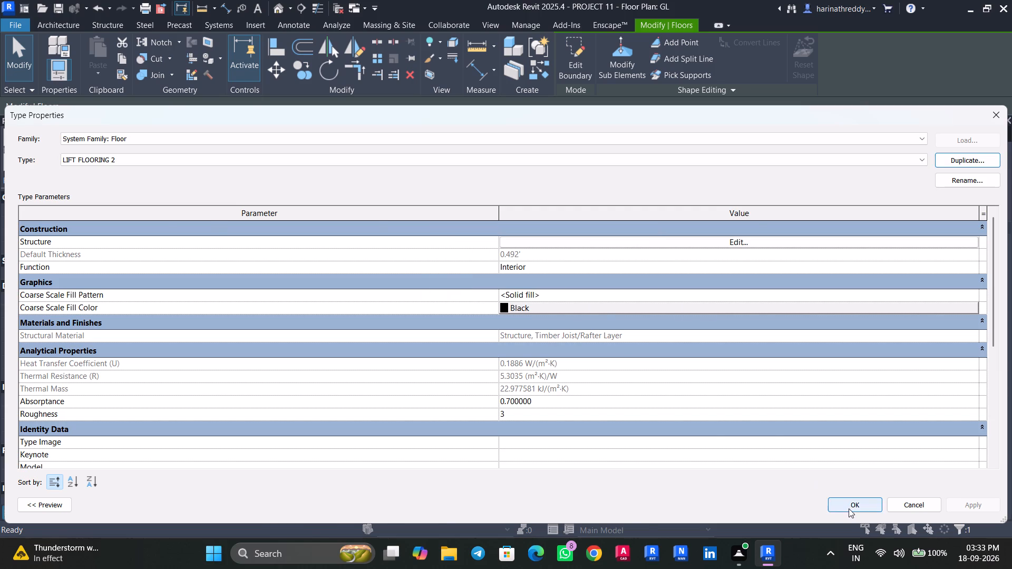
pyautogui.click(849, 508)
pyautogui.press('Escape')
pyautogui.press('Escape')
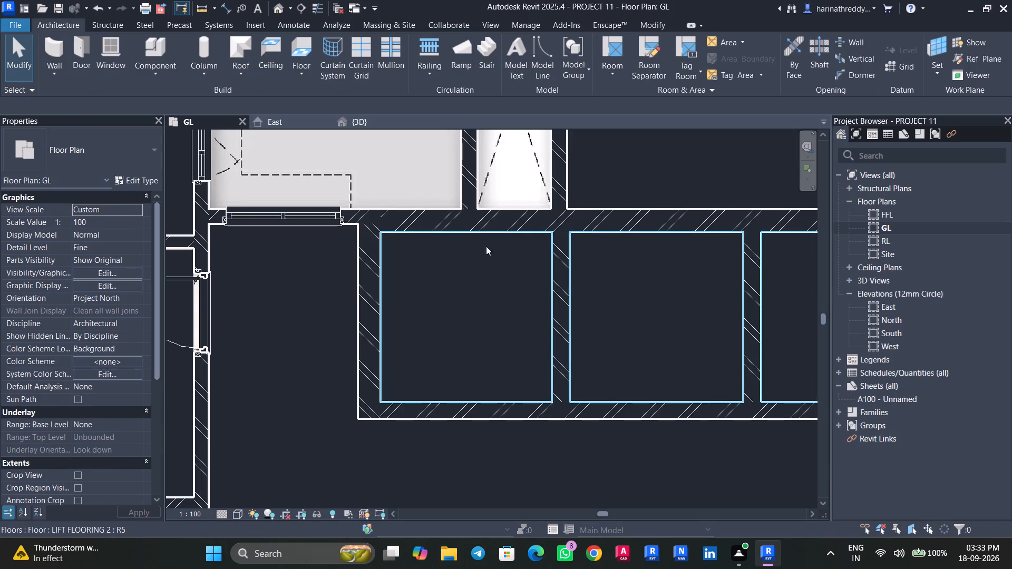
# Temporarily hide the new lift floor in the GL plan to expose the lift images beneath it.
pyautogui.click(486, 246)
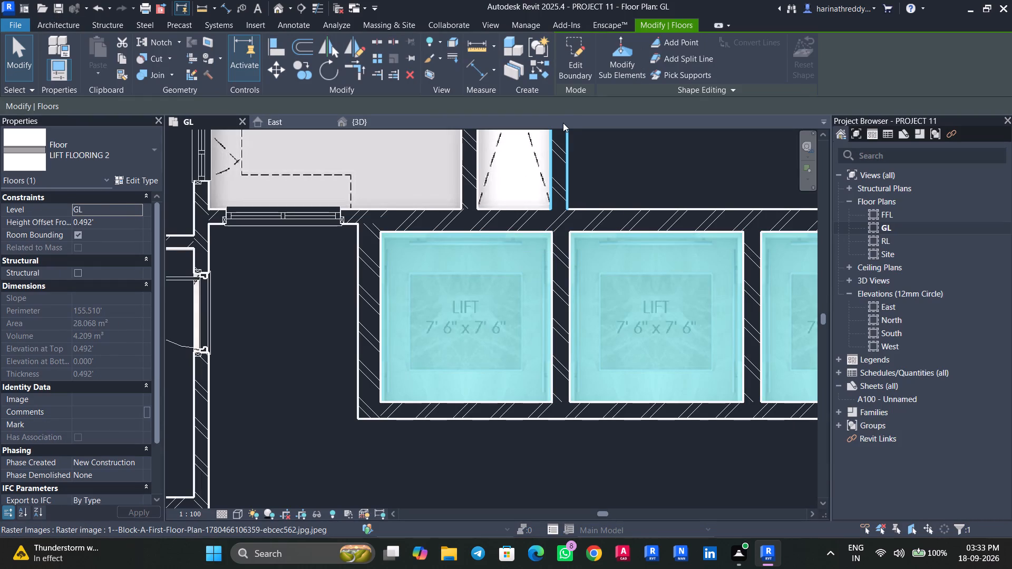
pyautogui.write('HH')
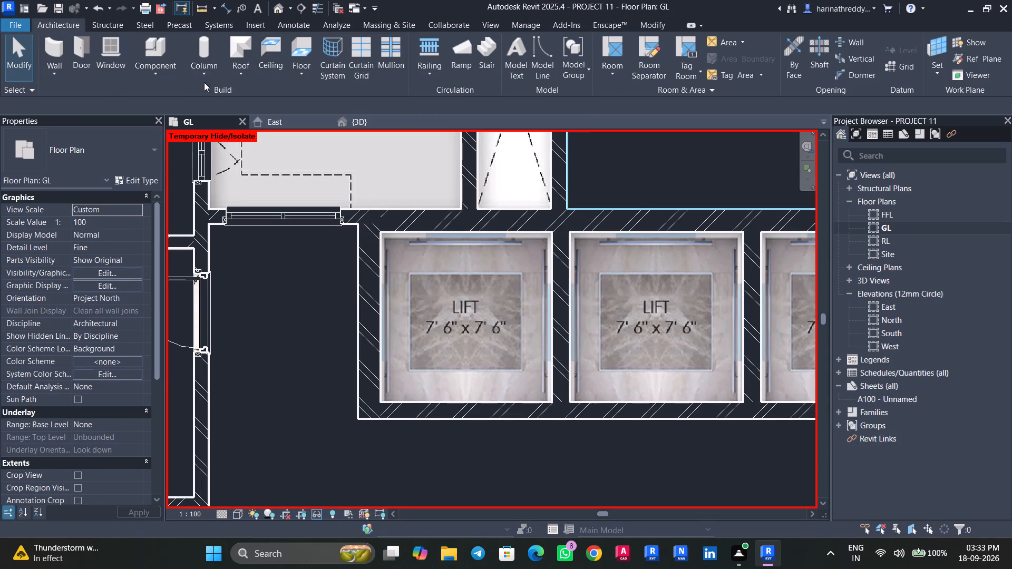
# Start an architectural floor of type LIFT FLOORING 2 and sketch a rectangle around the first passenger lift's dark central panel.
pyautogui.click(291, 81)
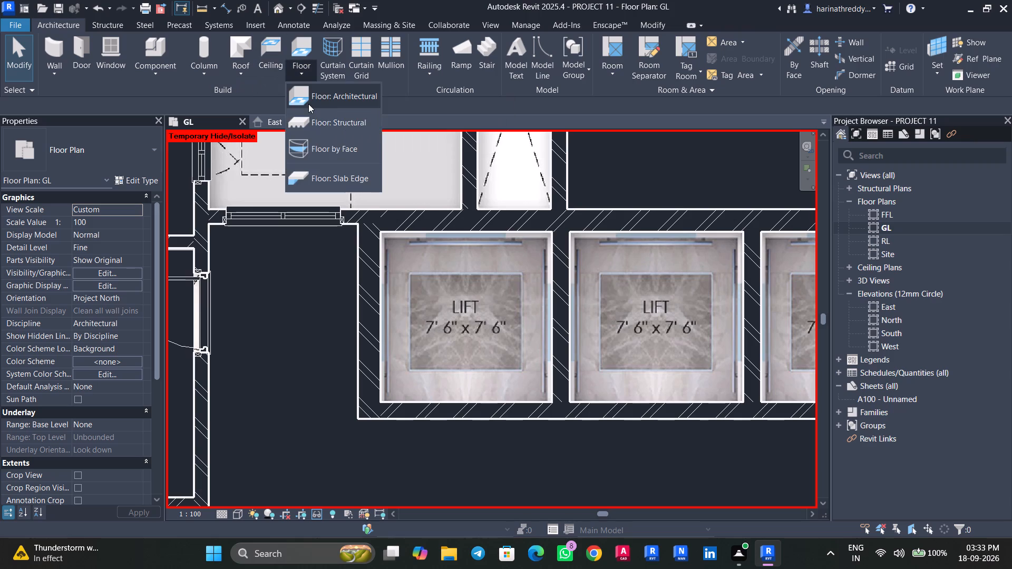
pyautogui.click(312, 95)
pyautogui.click(139, 159)
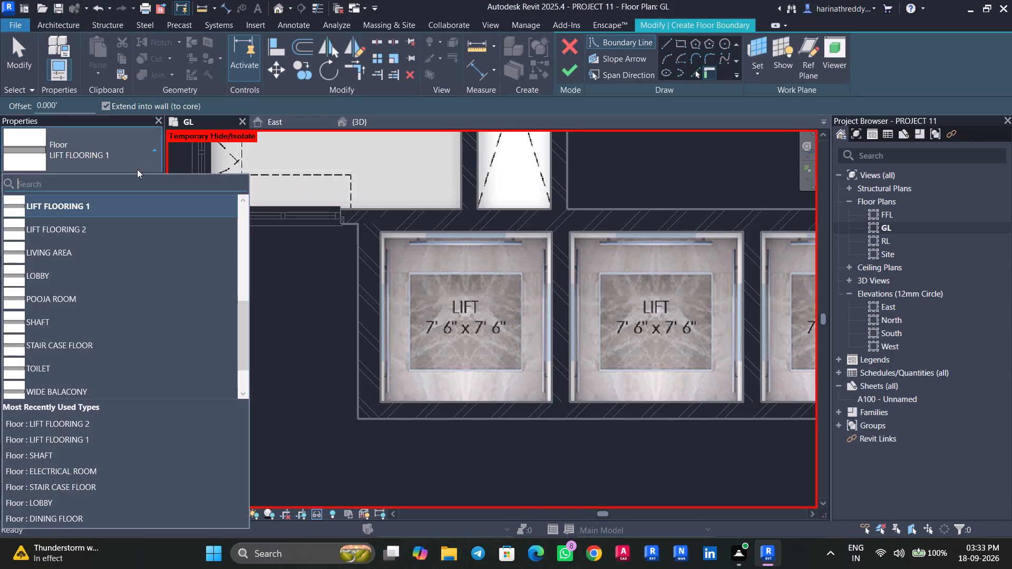
pyautogui.click(123, 225)
pyautogui.click(682, 38)
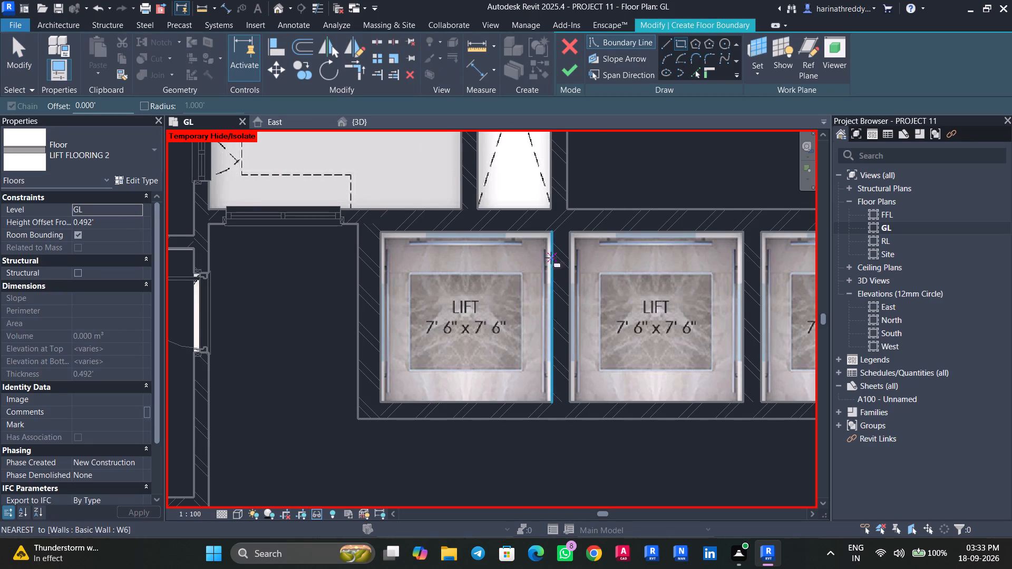
pyautogui.scroll(2, 476, 290)
pyautogui.click(387, 268)
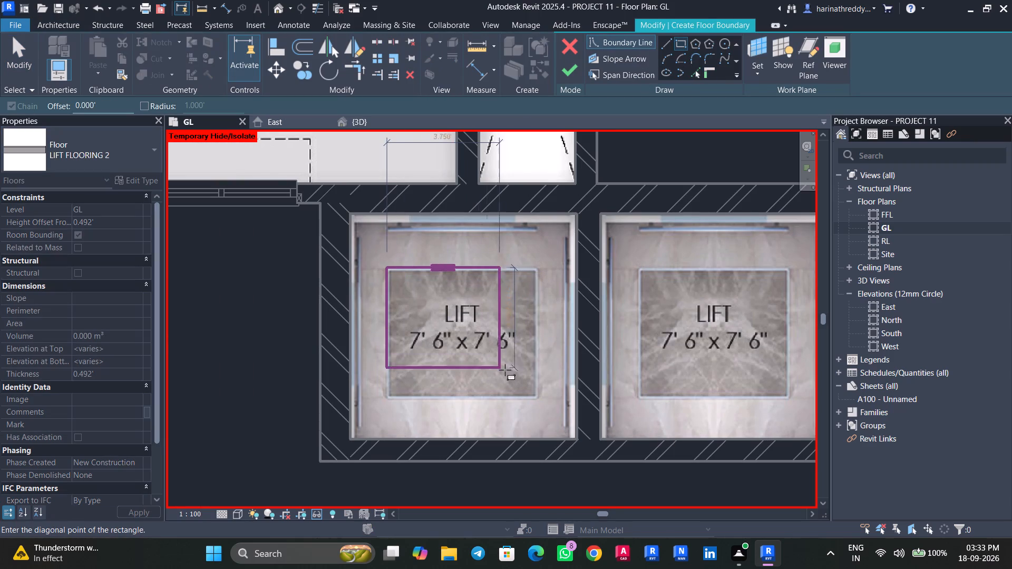
pyautogui.click(536, 397)
# Sketch a rectangular boundary around the dark central panel of the second passenger lift in the row.
pyautogui.moveTo(638, 369); pyautogui.dragTo(489, 349, button='middle')
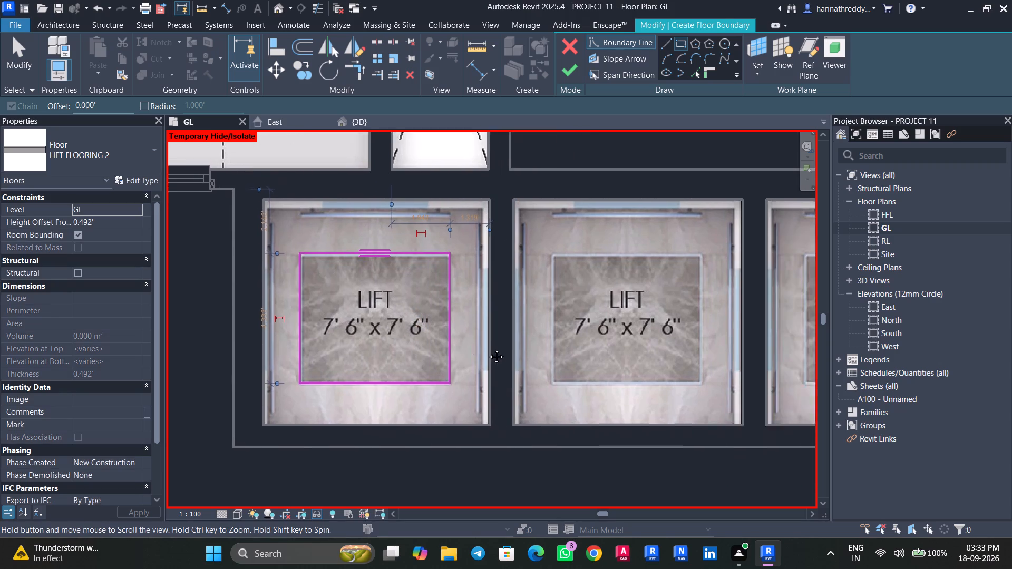
pyautogui.moveTo(489, 349); pyautogui.dragTo(371, 309, button='middle')
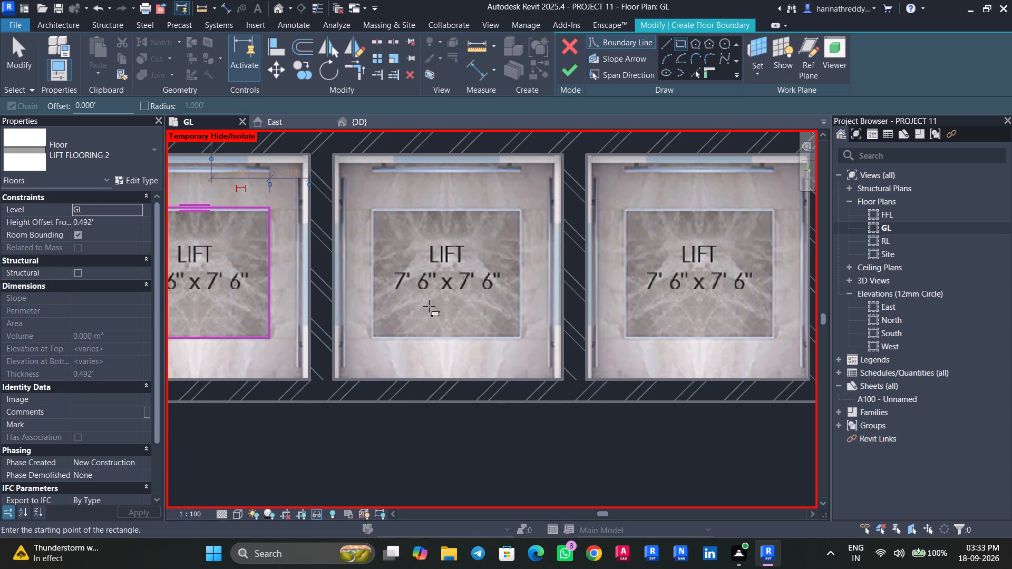
pyautogui.scroll(2, 376, 249)
pyautogui.moveTo(378, 249); pyautogui.dragTo(396, 273, button='middle')
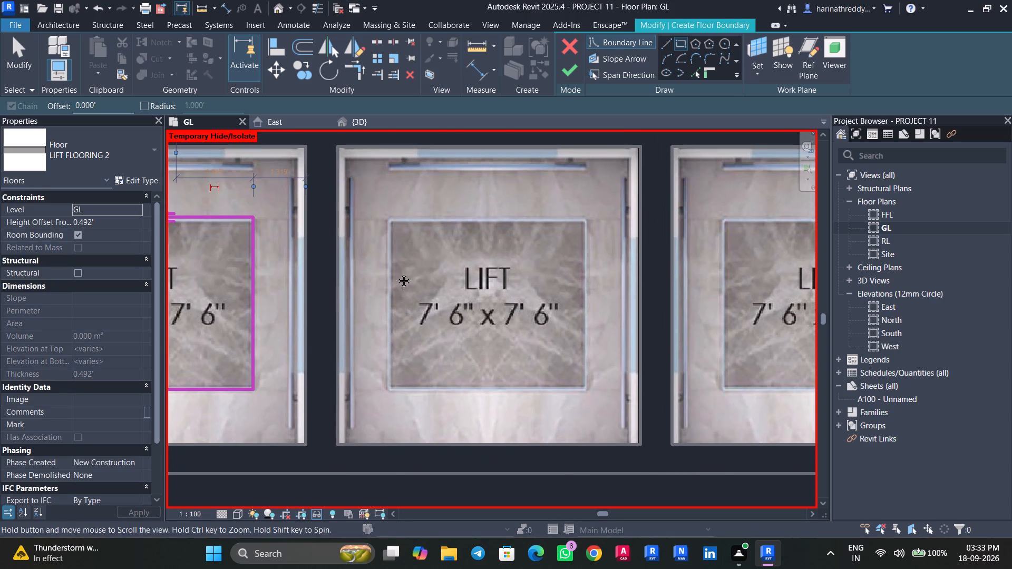
pyautogui.moveTo(396, 273); pyautogui.dragTo(396, 273, button='middle')
pyautogui.click(392, 224)
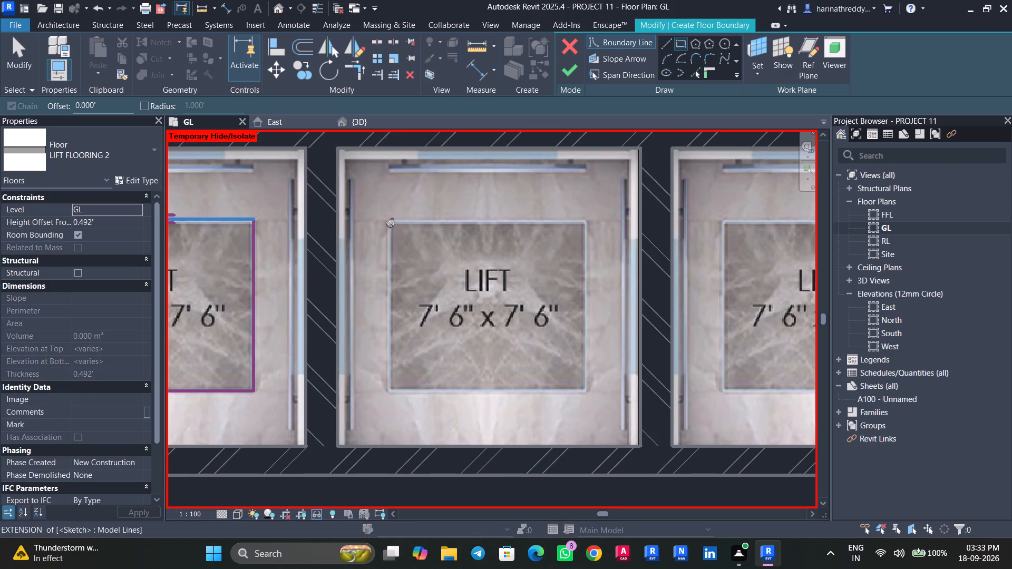
pyautogui.click(585, 387)
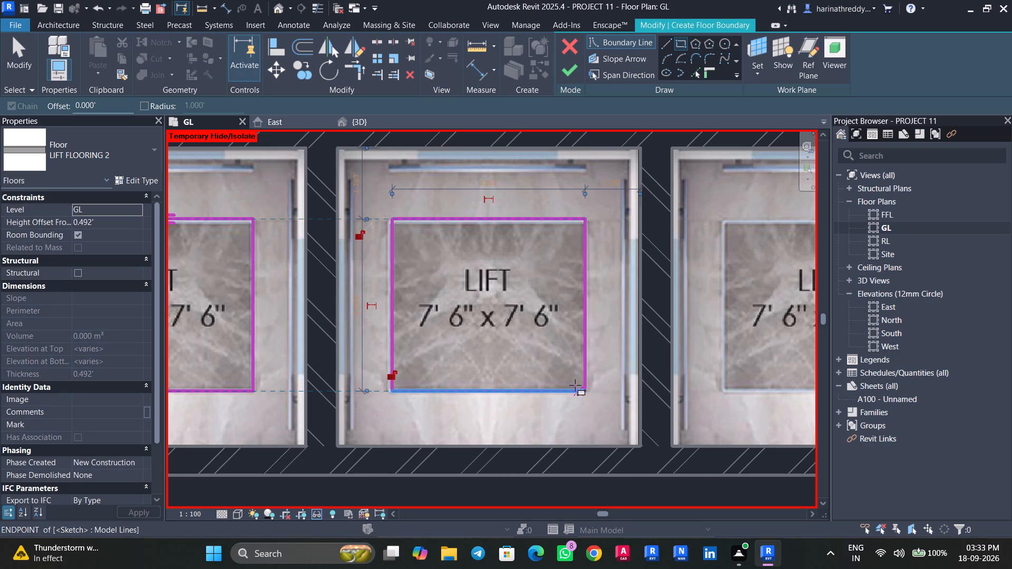
# Add rectangular boundaries around the dark central panels of the third and fourth passenger lifts.
pyautogui.moveTo(573, 385); pyautogui.dragTo(404, 376, button='middle')
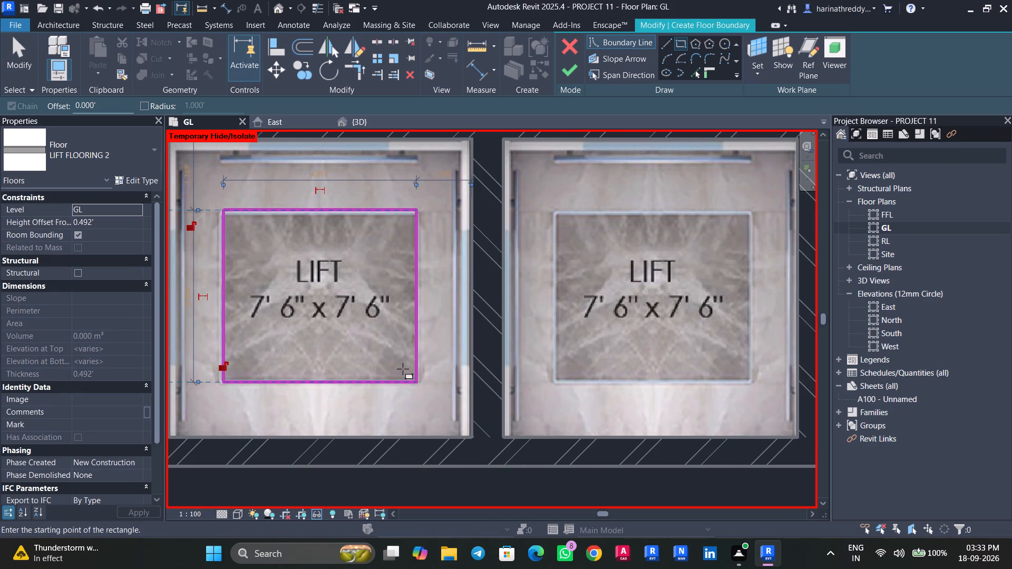
pyautogui.moveTo(626, 312); pyautogui.dragTo(390, 347, button='middle')
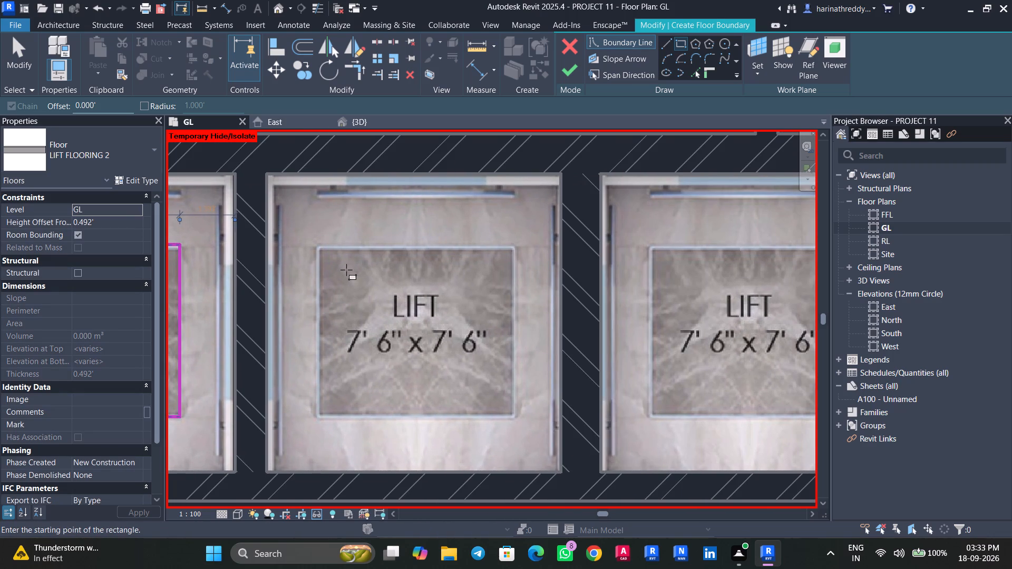
pyautogui.click(320, 248)
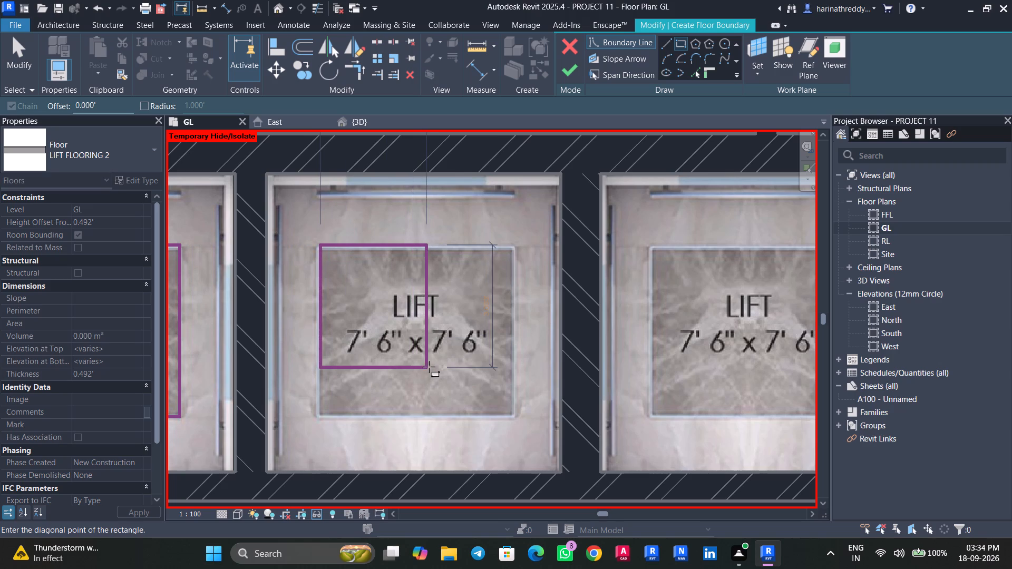
pyautogui.click(515, 416)
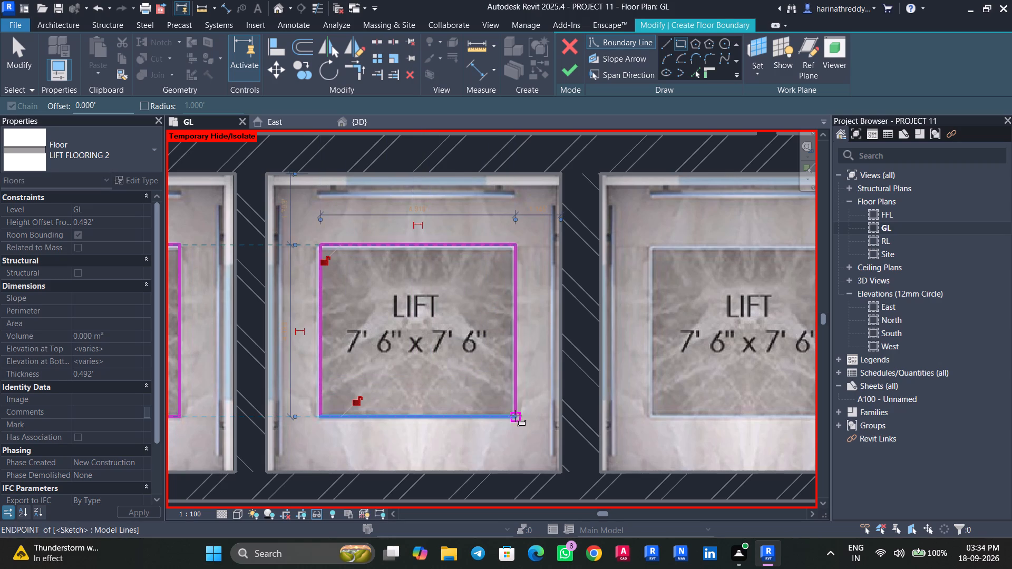
pyautogui.moveTo(529, 411); pyautogui.dragTo(290, 405, button='middle')
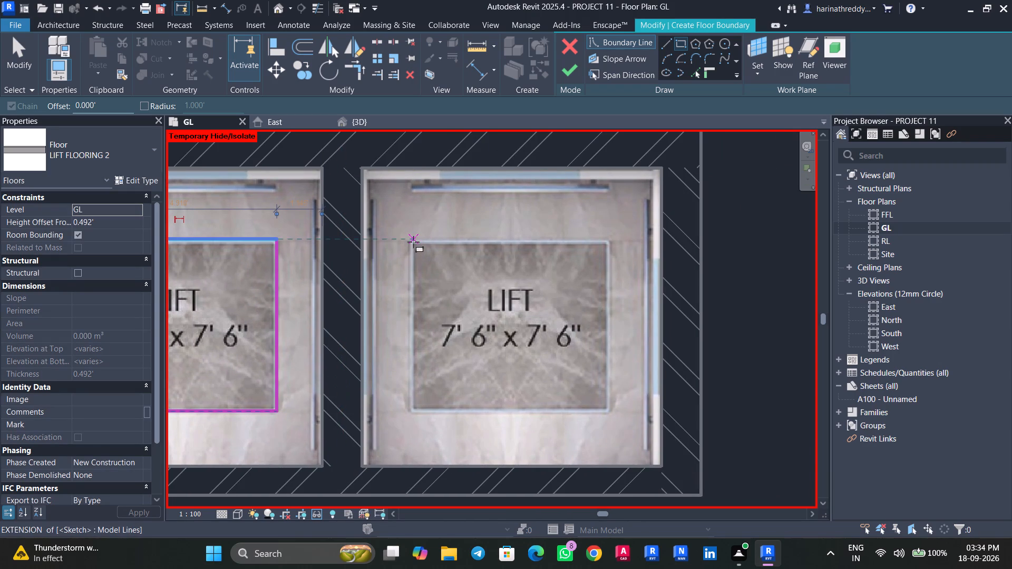
pyautogui.click(413, 242)
pyautogui.click(610, 411)
# Sketch a rectangular boundary around the dark central panel of the 7' 6" x 10' 0" Goods Lift.
pyautogui.scroll(-3, 594, 422)
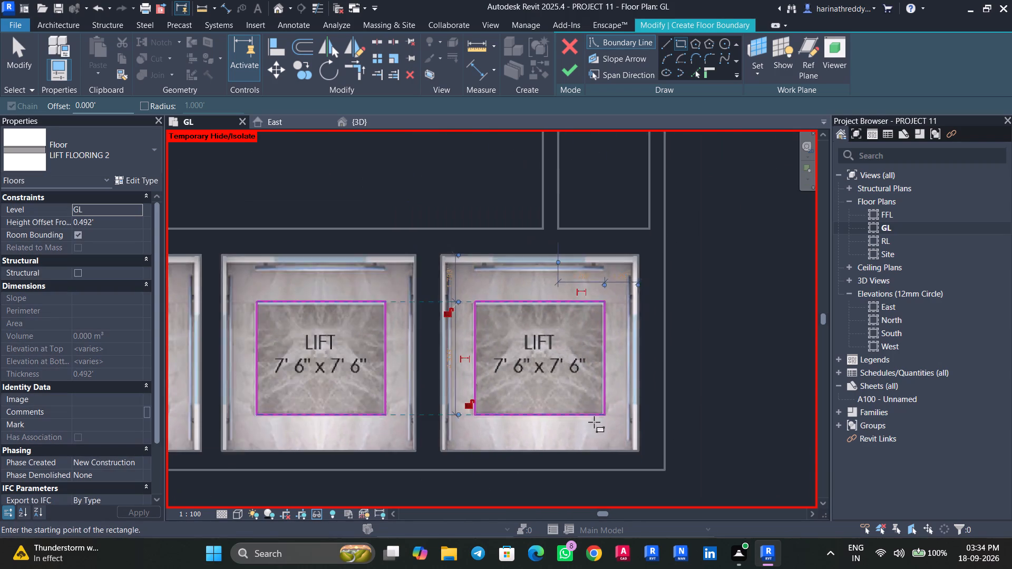
pyautogui.scroll(-3, 594, 422)
pyautogui.moveTo(587, 424); pyautogui.dragTo(535, 460, button='middle')
pyautogui.moveTo(516, 473); pyautogui.dragTo(488, 491, button='middle')
pyautogui.scroll(-9, 527, 409)
pyautogui.moveTo(545, 209); pyautogui.dragTo(555, 369, button='middle')
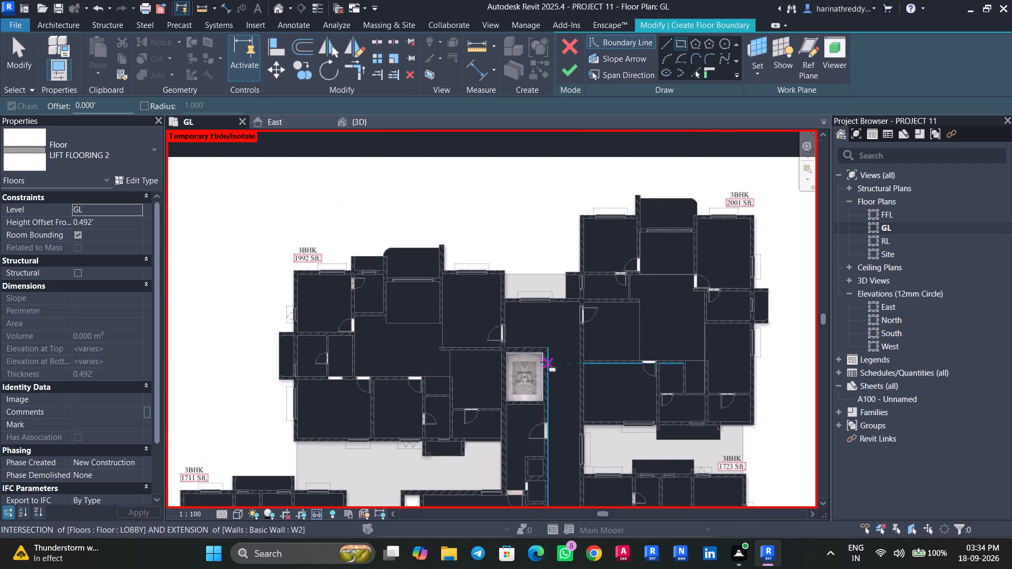
pyautogui.scroll(11, 536, 363)
pyautogui.scroll(3, 480, 350)
pyautogui.click(476, 350)
pyautogui.moveTo(523, 412); pyautogui.dragTo(507, 351, button='middle')
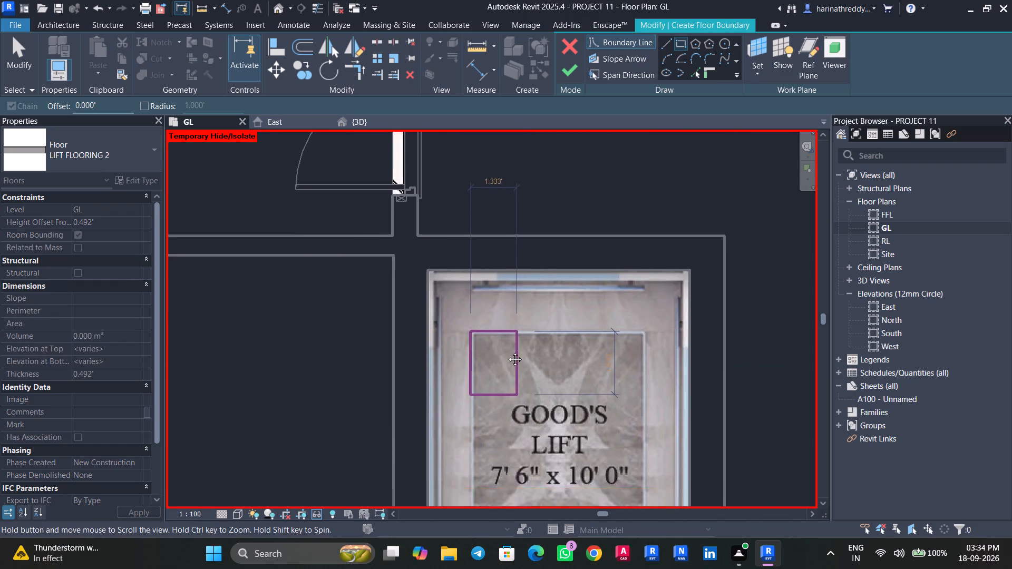
pyautogui.moveTo(507, 351); pyautogui.dragTo(493, 298, button='middle')
pyautogui.click(622, 473)
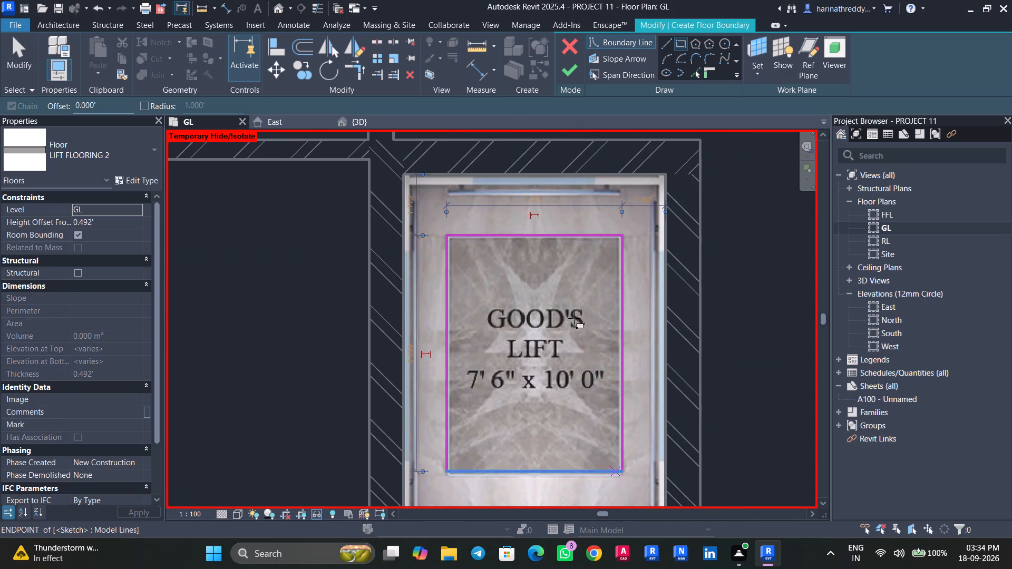
# Finish the LIFT FLOORING 2 floor sketch covering the five lift panels and dismiss the warning.
pyautogui.click(571, 68)
pyautogui.press('Escape')
pyautogui.scroll(-2, 461, 344)
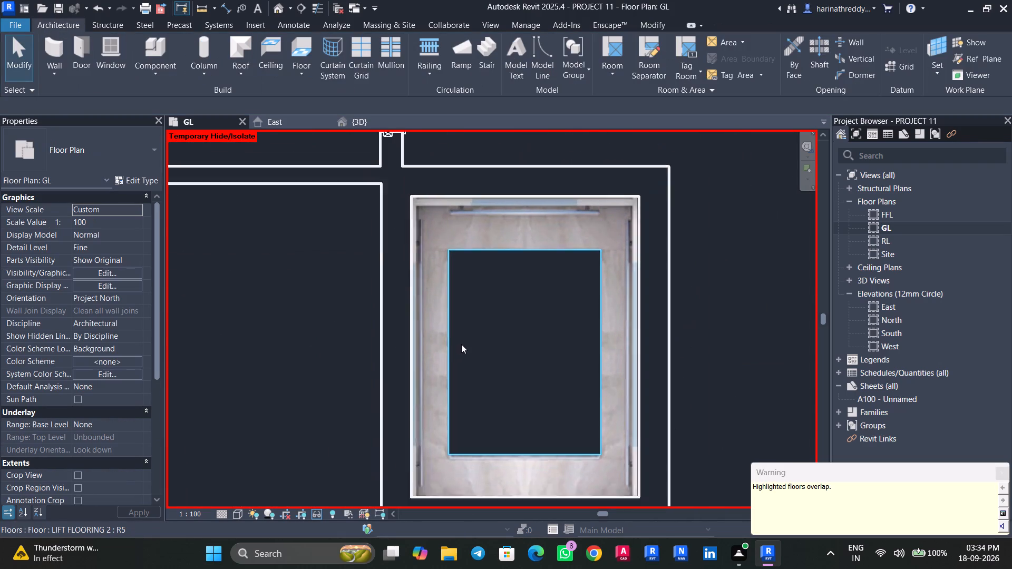
pyautogui.scroll(-5, 461, 344)
pyautogui.press('Escape')
pyautogui.press('Escape')
pyautogui.click(1003, 471)
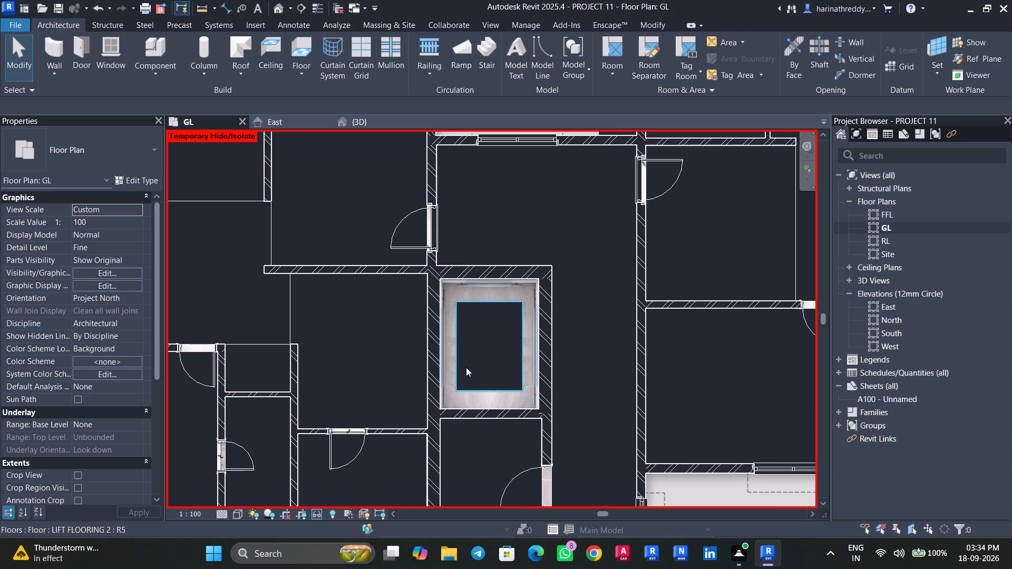
# Reset the temporary hide in the GL plan so the hidden lift floor is shown again.
pyautogui.scroll(-7, 466, 367)
pyautogui.moveTo(467, 365); pyautogui.dragTo(473, 280, button='middle')
pyautogui.write('HR')
pyautogui.press('Escape')
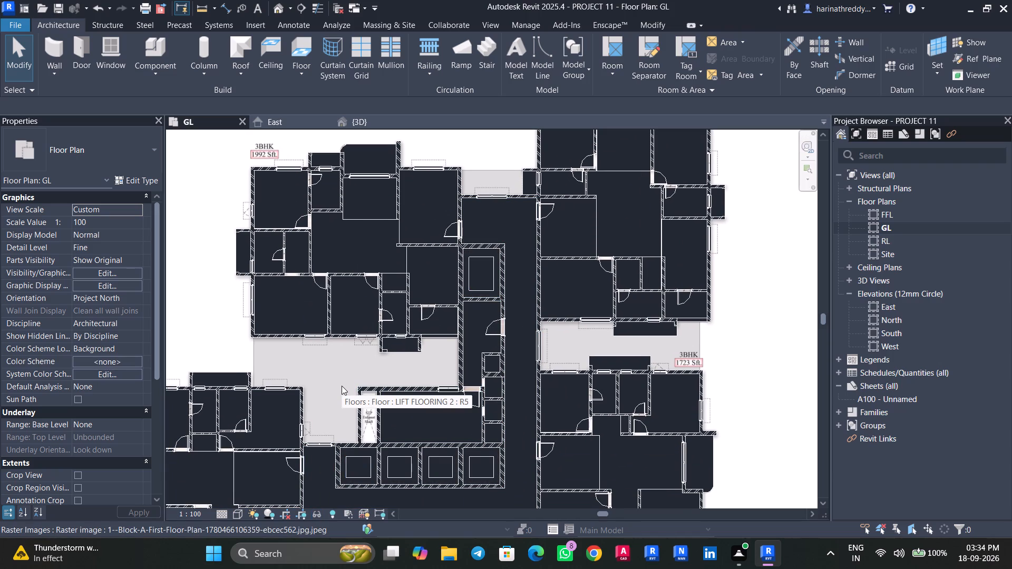
# Start a new architectural floor and duplicate its type as OUTDOOR FLOORING.
pyautogui.scroll(4, 342, 386)
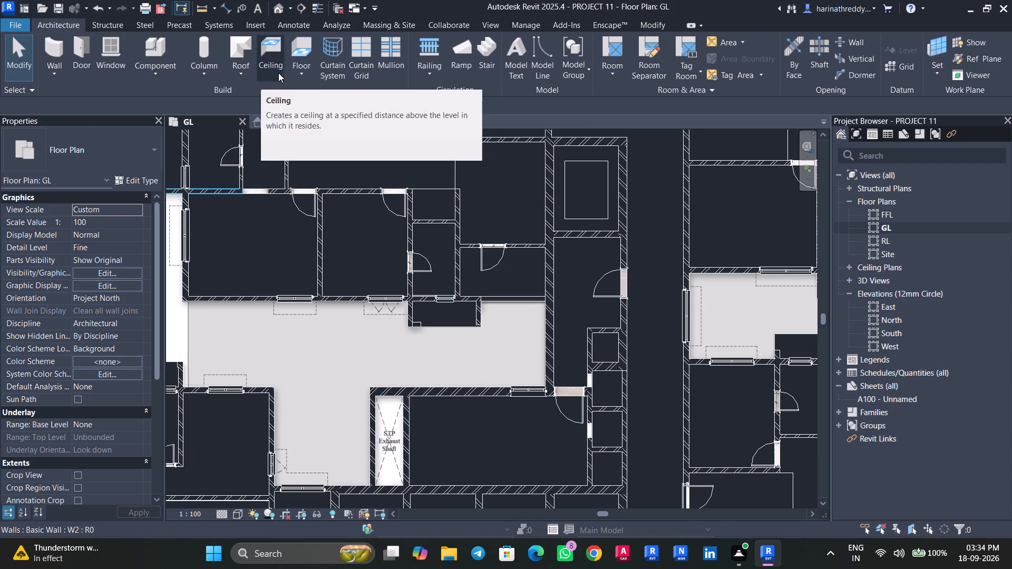
pyautogui.click(307, 75)
pyautogui.click(318, 99)
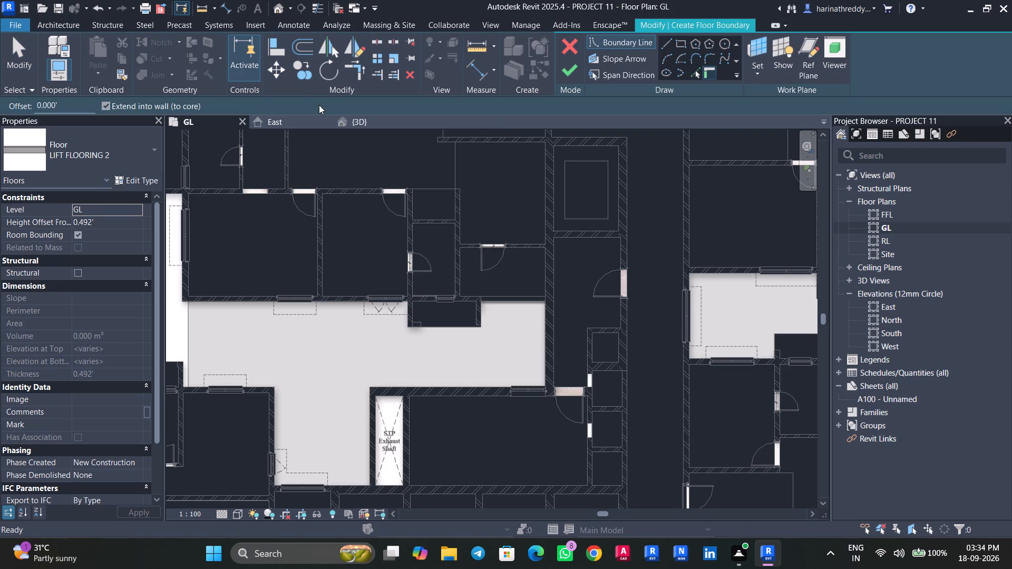
pyautogui.click(147, 179)
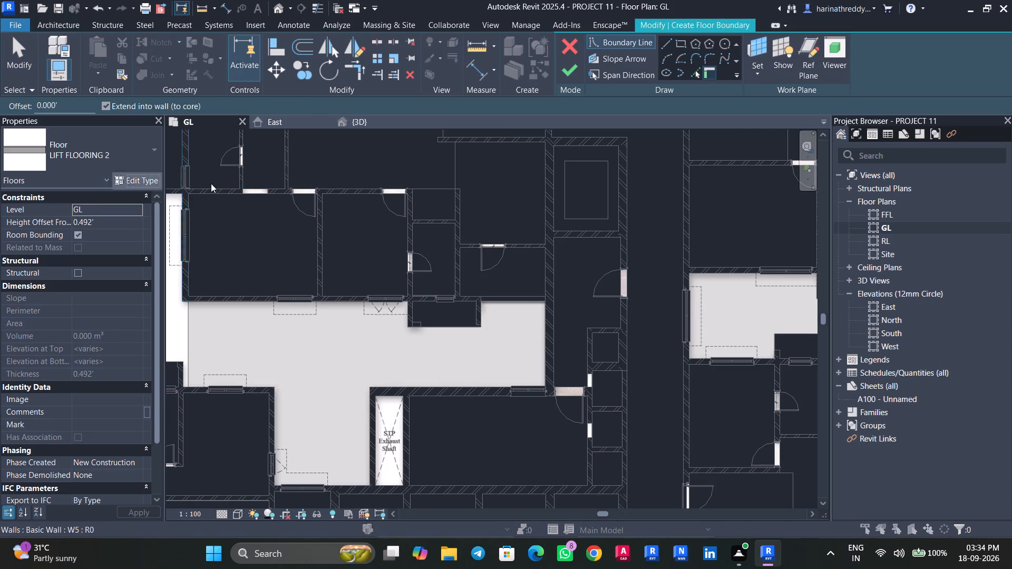
pyautogui.click(983, 165)
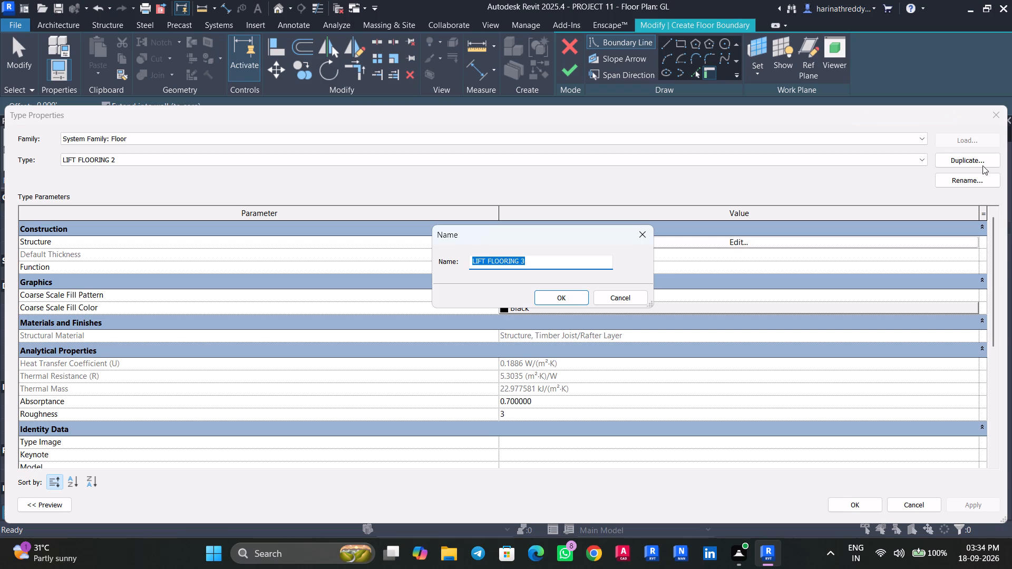
pyautogui.write('OUTDOOR FLOORING')
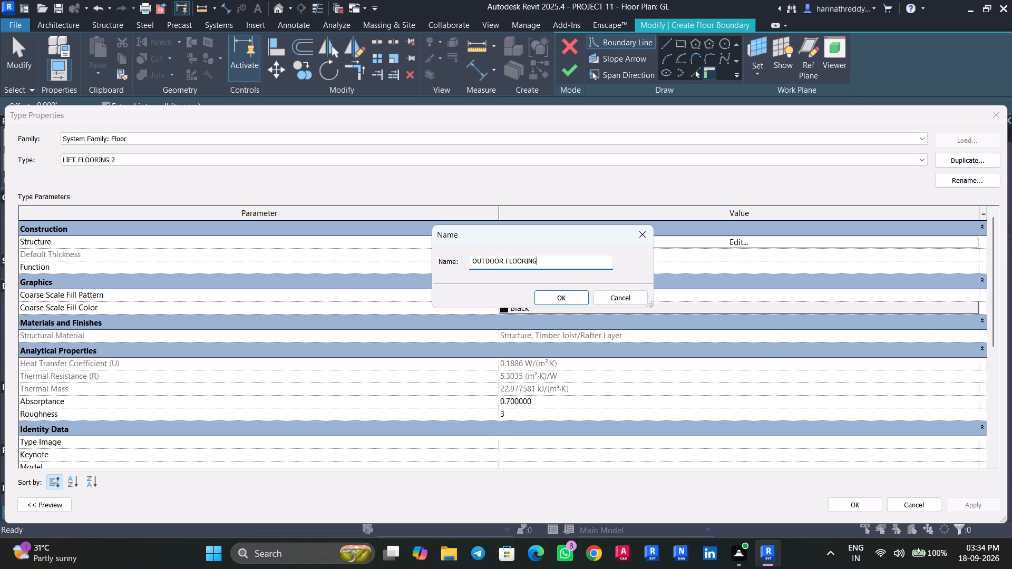
pyautogui.click(574, 295)
pyautogui.click(864, 502)
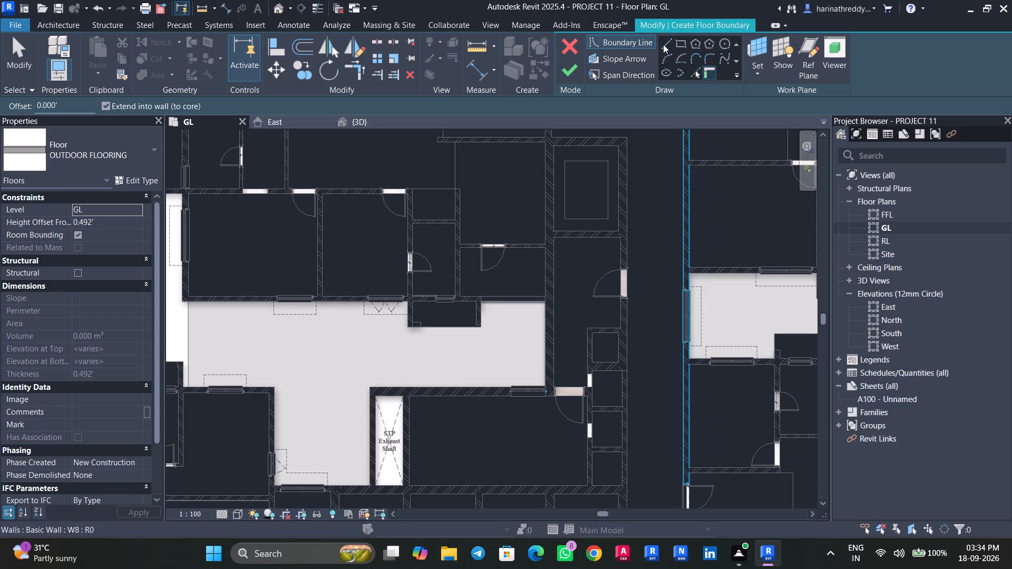
# Sketch the OUTDOOR FLOORING boundary up the T-shaped area's east wall, along its north wall and around the dark shaft recess, about 8.67 ft wide.
pyautogui.click(664, 43)
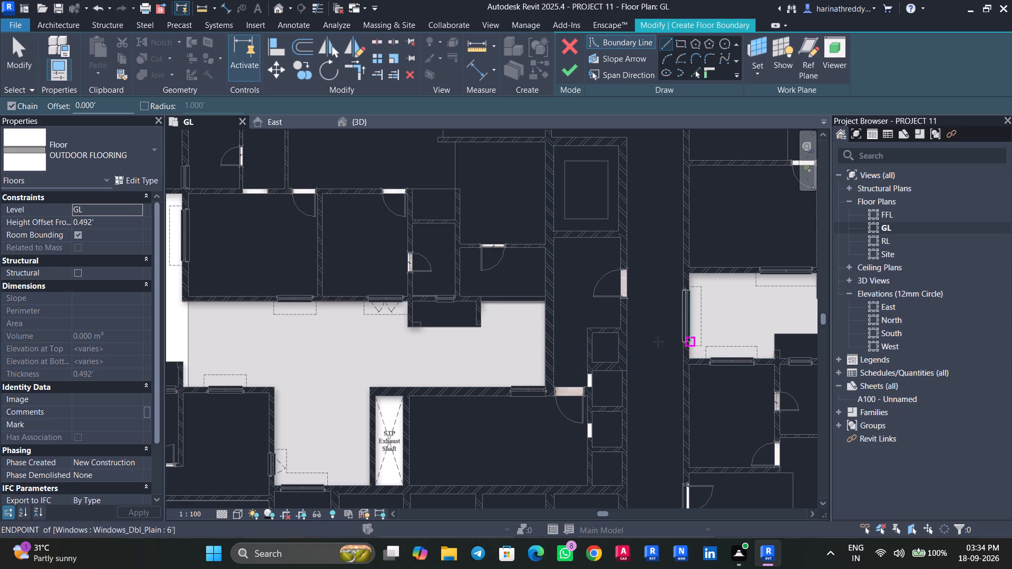
pyautogui.scroll(6, 523, 357)
pyautogui.click(575, 424)
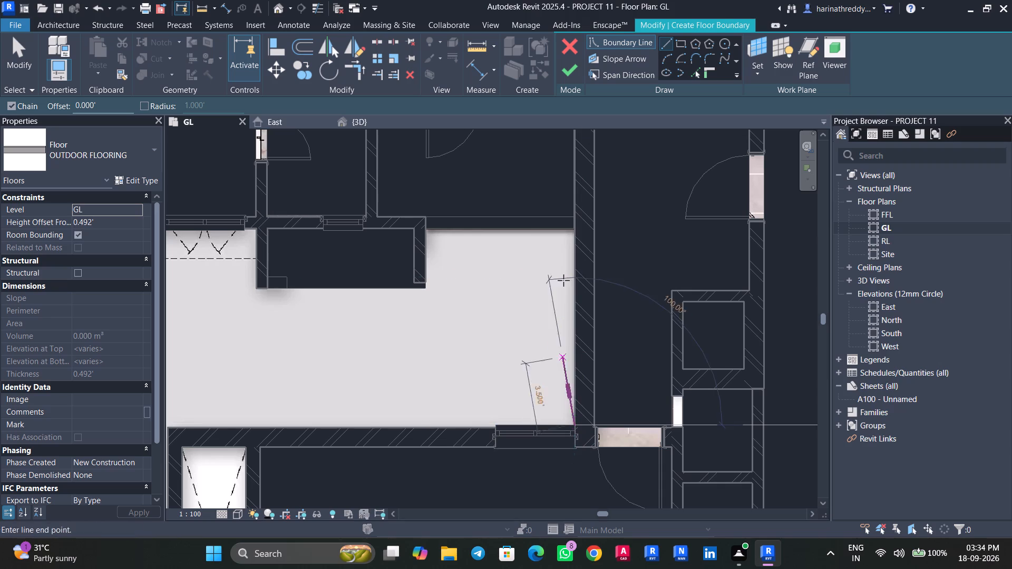
pyautogui.click(575, 231)
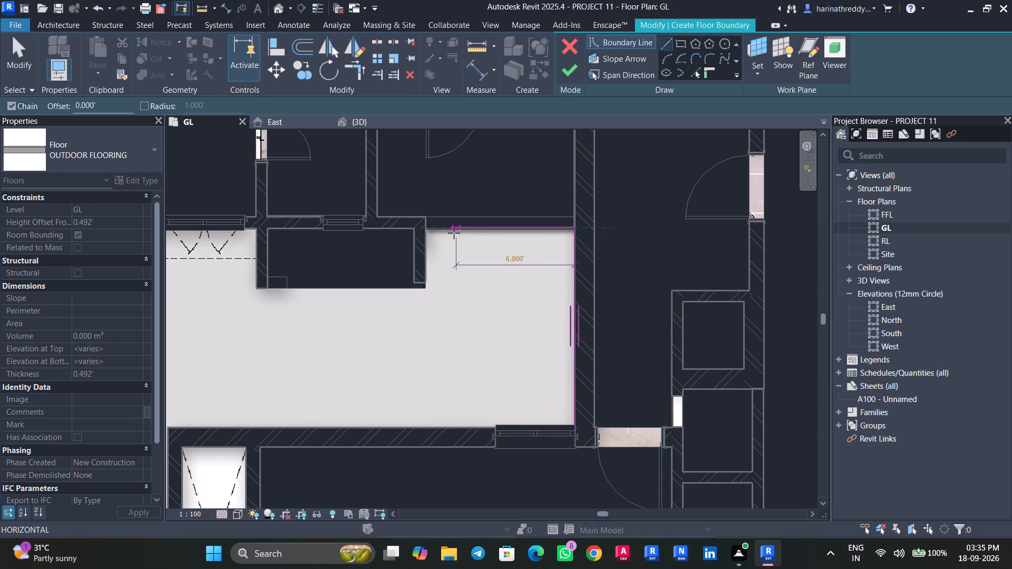
pyautogui.click(427, 232)
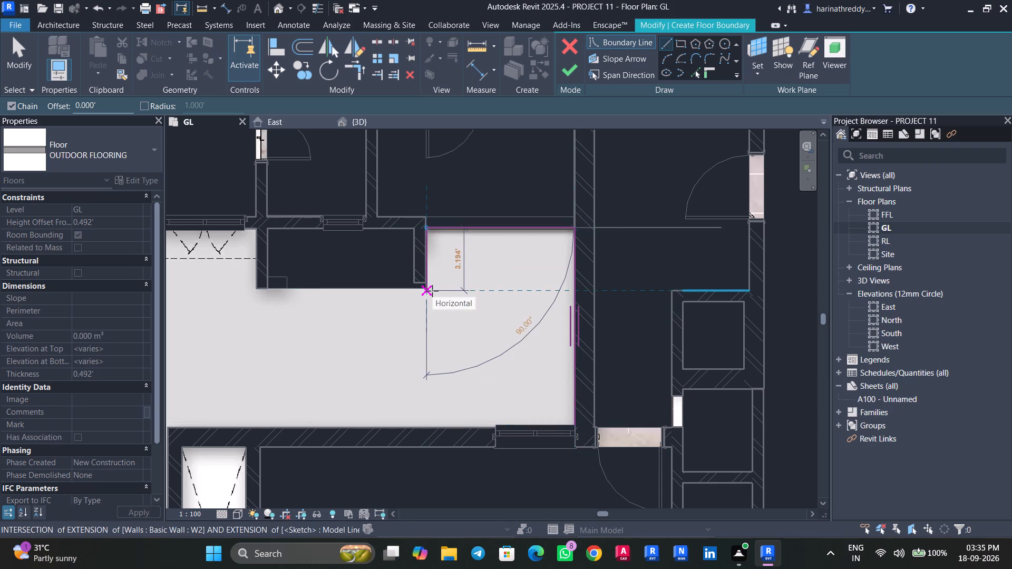
pyautogui.scroll(1, 433, 292)
pyautogui.scroll(-1, 435, 292)
pyautogui.scroll(1, 436, 292)
pyautogui.scroll(-1, 436, 292)
pyautogui.scroll(6, 436, 292)
pyautogui.click(412, 282)
pyautogui.moveTo(356, 290); pyautogui.dragTo(509, 303, button='middle')
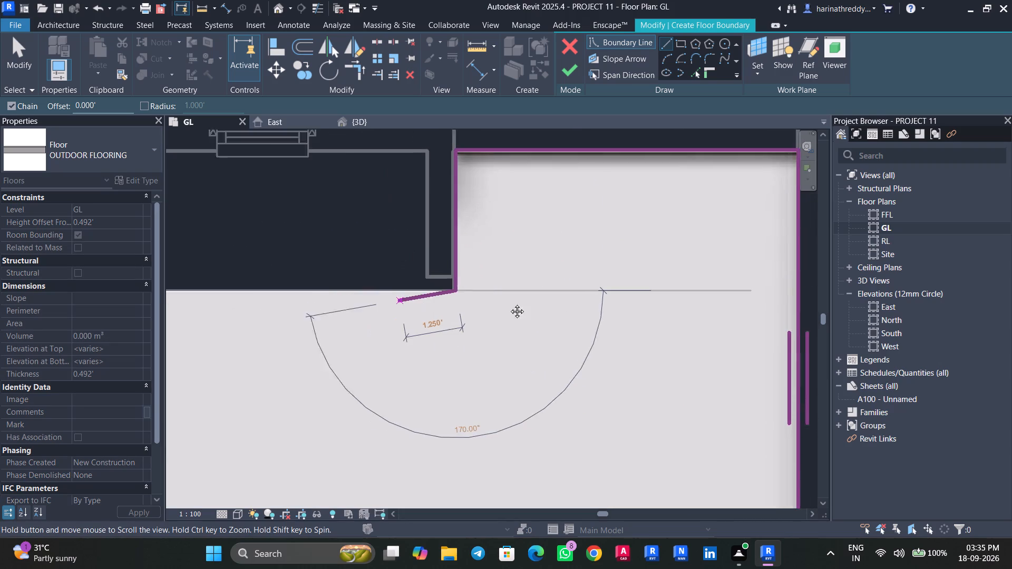
pyautogui.moveTo(509, 303); pyautogui.dragTo(596, 304, button='middle')
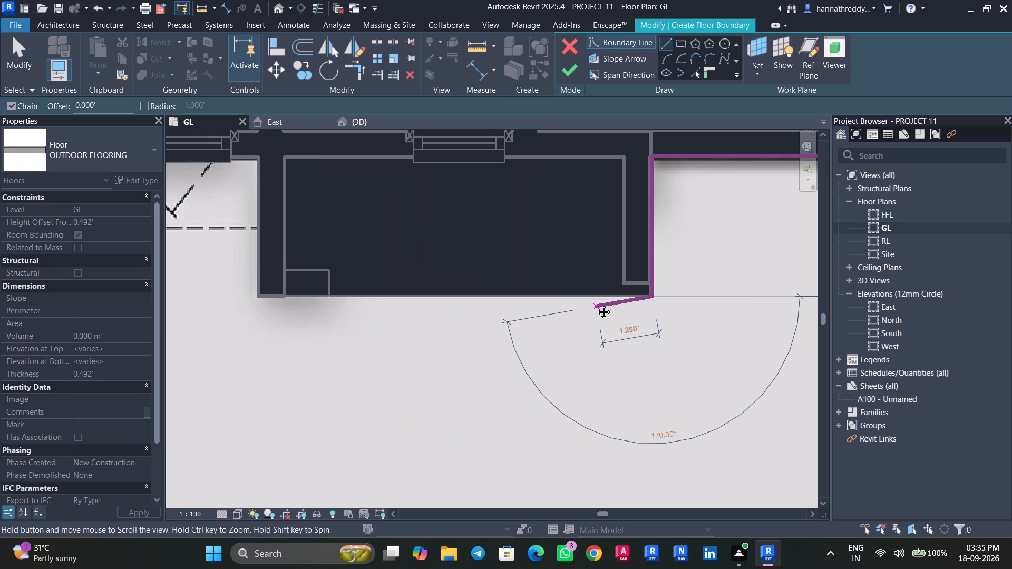
pyautogui.moveTo(596, 304); pyautogui.dragTo(724, 315, button='middle')
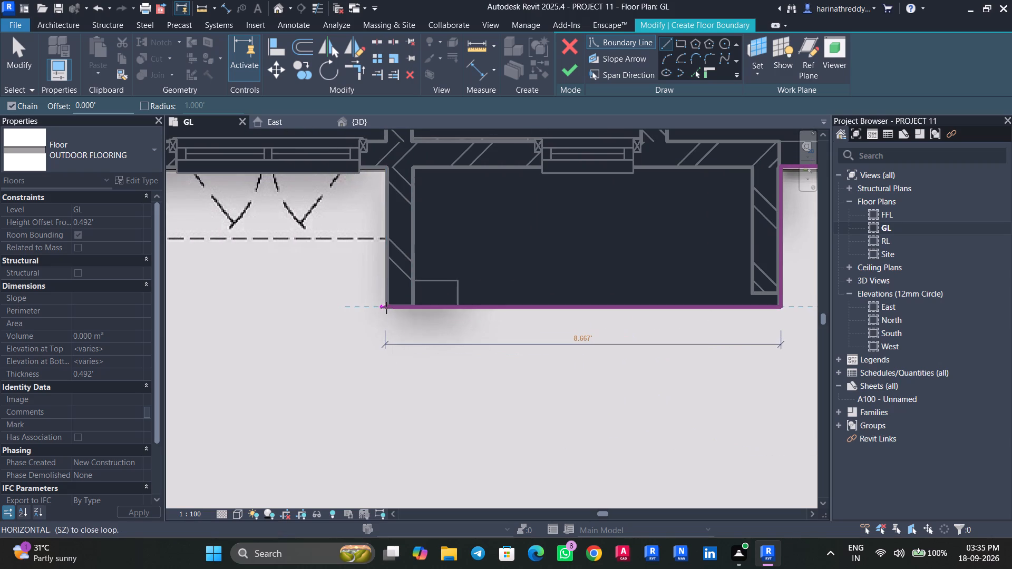
pyautogui.click(386, 308)
pyautogui.click(383, 170)
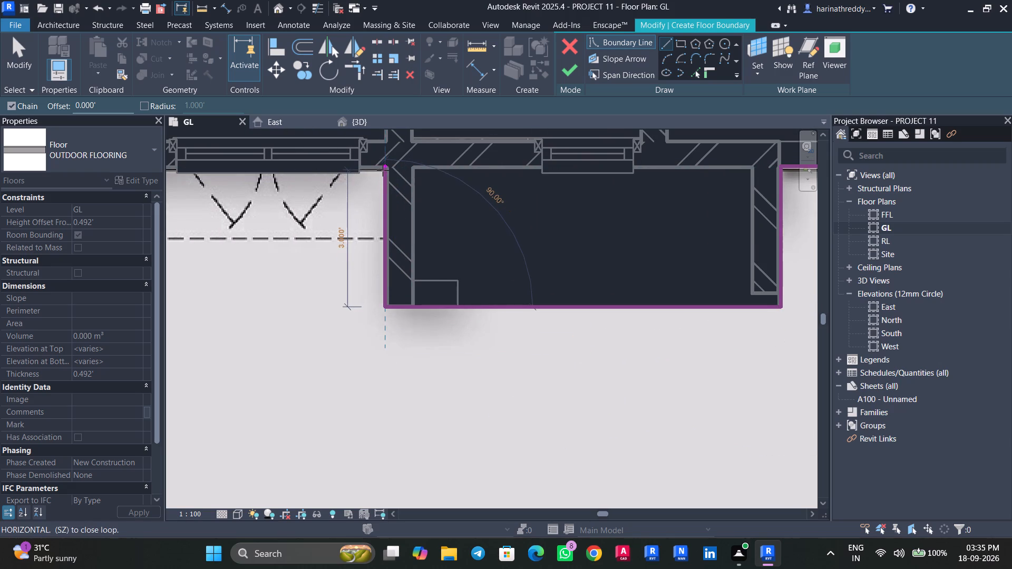
# Continue the boundary along the north wall to the area's west edge and down that edge to the lower flat's wall.
pyautogui.moveTo(385, 170); pyautogui.dragTo(635, 248, button='middle')
pyautogui.moveTo(377, 266); pyautogui.dragTo(782, 263, button='middle')
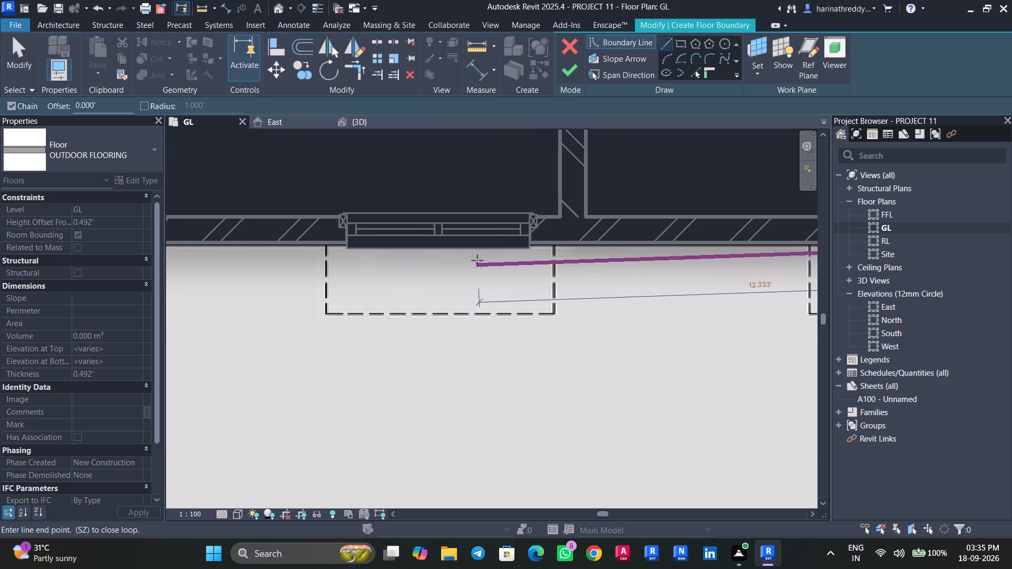
pyautogui.moveTo(481, 246); pyautogui.dragTo(898, 251, button='middle')
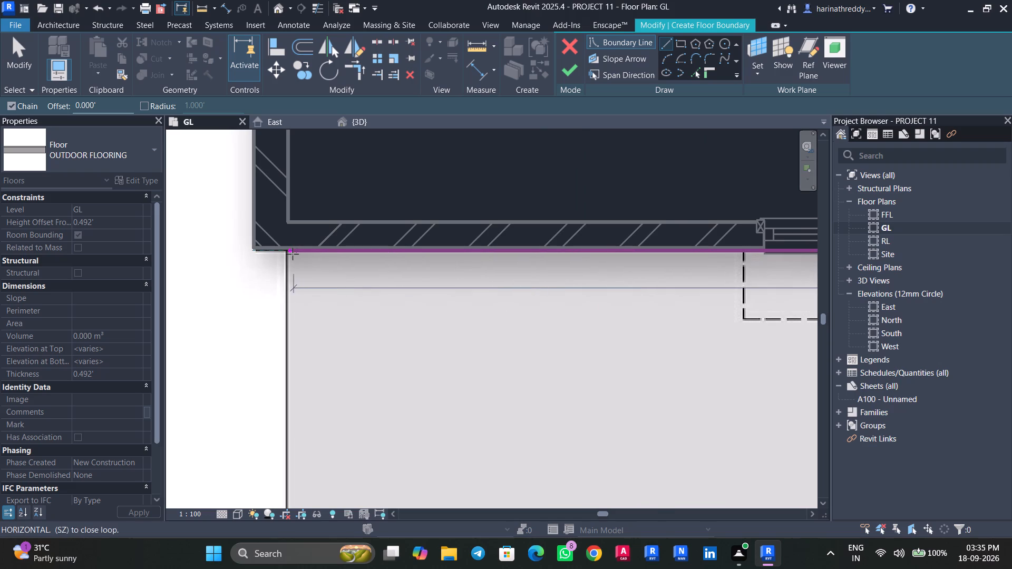
pyautogui.click(287, 253)
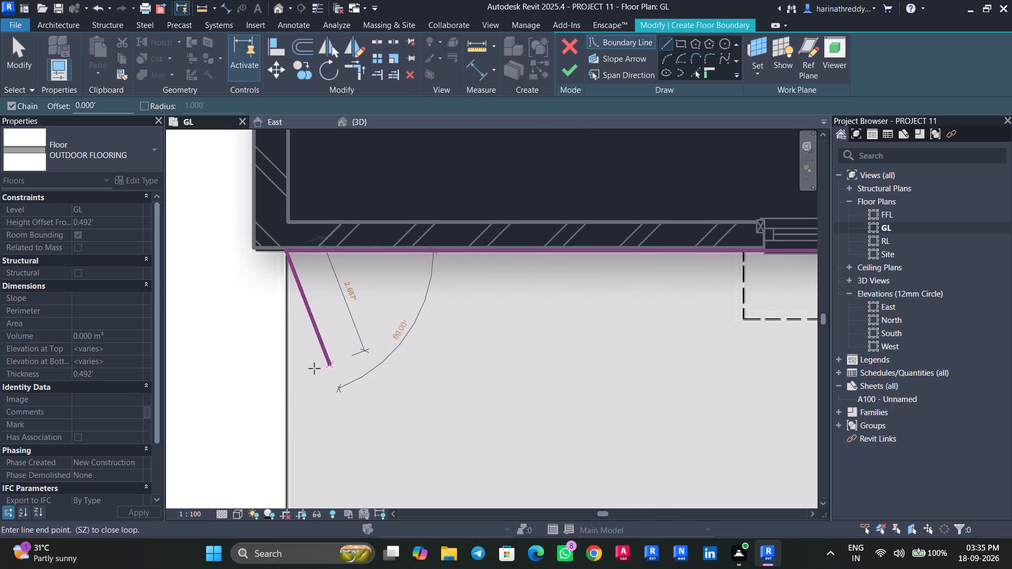
pyautogui.moveTo(314, 368); pyautogui.dragTo(248, 80, button='middle')
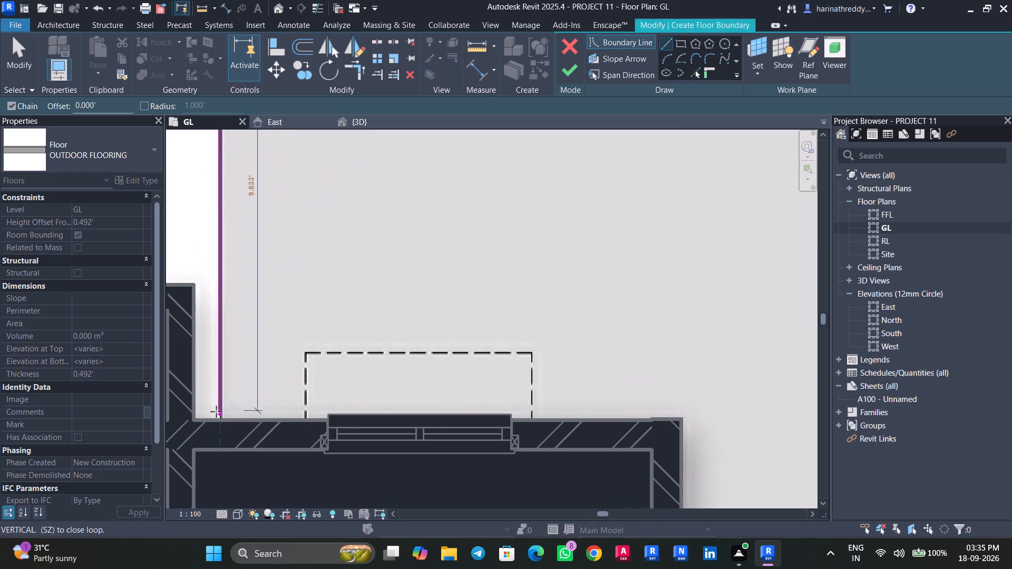
pyautogui.click(221, 419)
# Continue the boundary about 10.1 ft along the lower flat's wall, down its side, and across the bottom to the STP Exhaust Shaft wall.
pyautogui.moveTo(587, 395); pyautogui.dragTo(582, 388, button='middle')
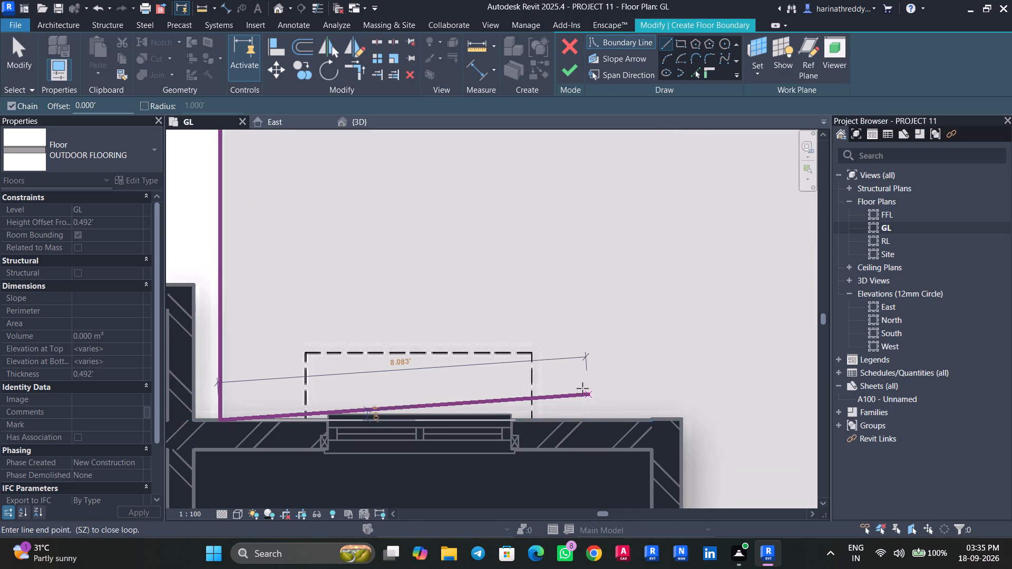
pyautogui.moveTo(582, 388); pyautogui.dragTo(433, 243, button='middle')
pyautogui.click(528, 266)
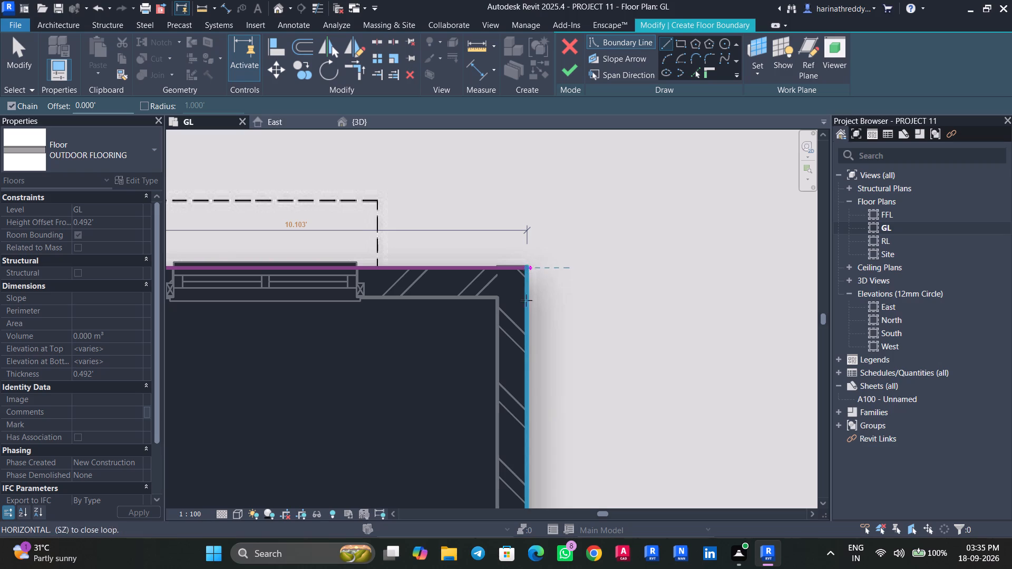
pyautogui.moveTo(526, 321); pyautogui.dragTo(475, 161, button='middle')
pyautogui.moveTo(488, 354); pyautogui.dragTo(425, 124, button='middle')
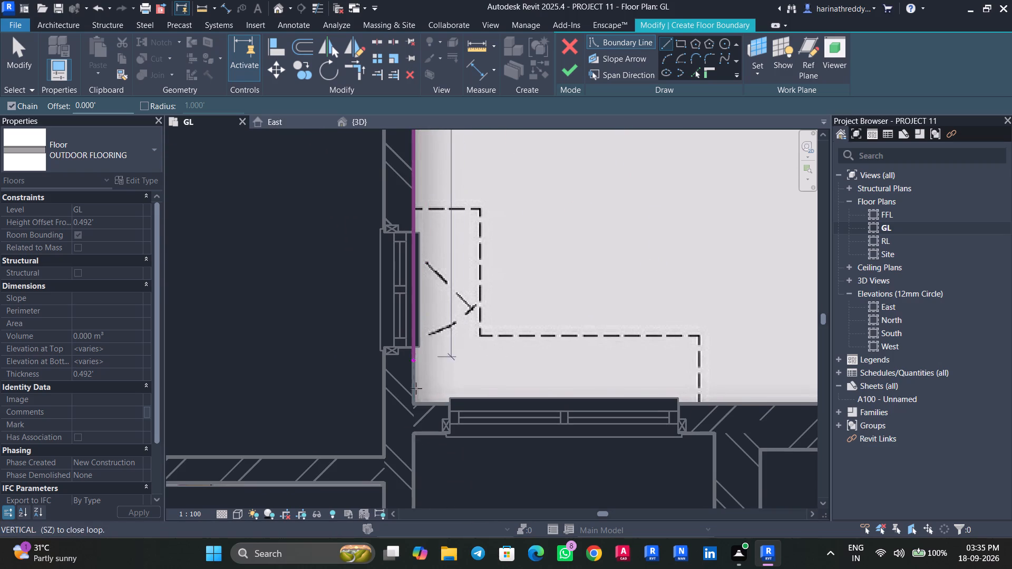
pyautogui.click(417, 403)
pyautogui.moveTo(556, 399); pyautogui.dragTo(245, 382, button='middle')
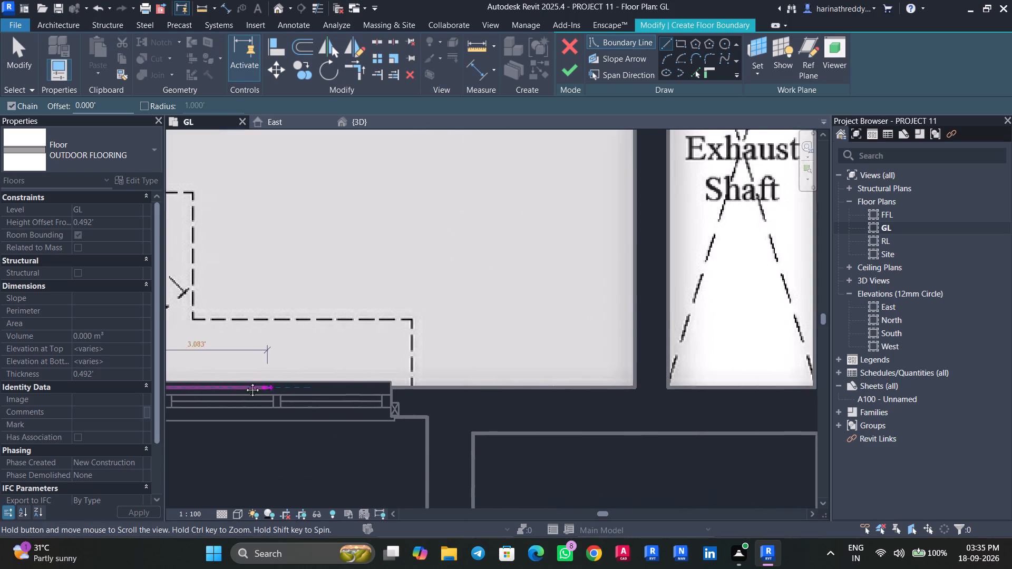
pyautogui.moveTo(245, 382); pyautogui.dragTo(223, 384, button='middle')
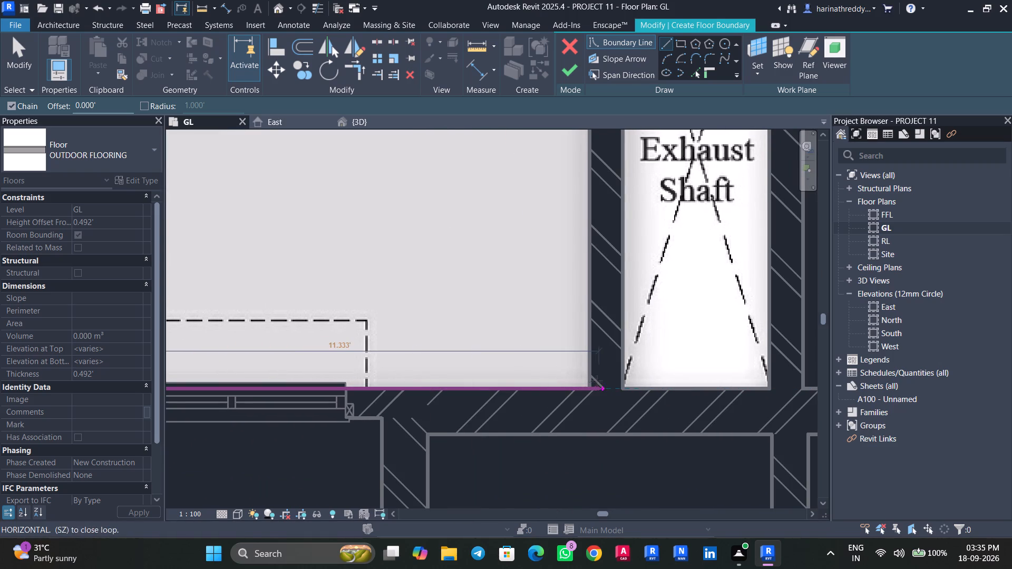
pyautogui.click(588, 386)
# Close the boundary loop up the STP Exhaust Shaft wall and along the wall above it to the starting corner.
pyautogui.moveTo(578, 240); pyautogui.dragTo(586, 385, button='middle')
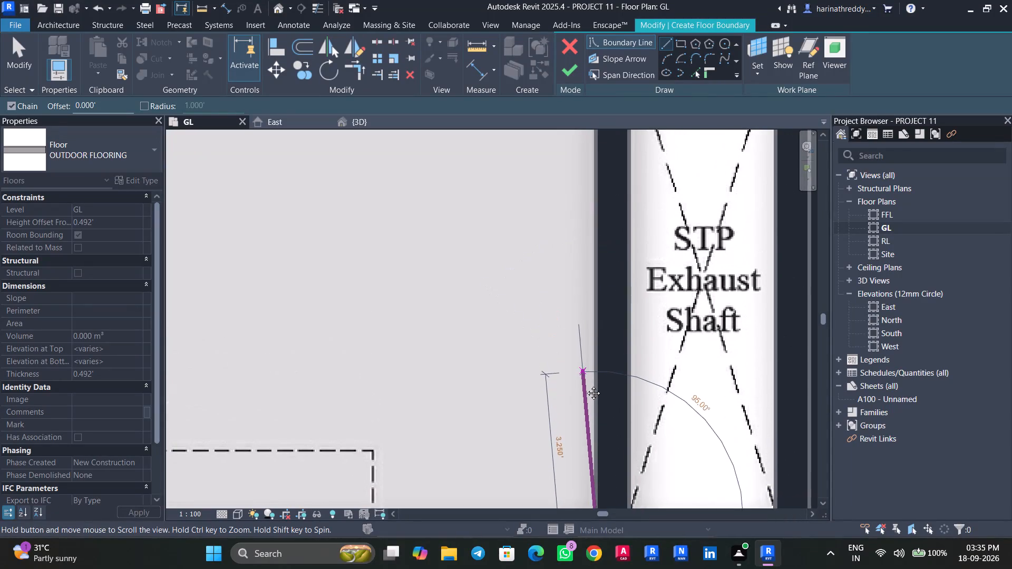
pyautogui.moveTo(586, 385); pyautogui.dragTo(586, 401, button='middle')
pyautogui.moveTo(582, 170); pyautogui.dragTo(586, 220, button='middle')
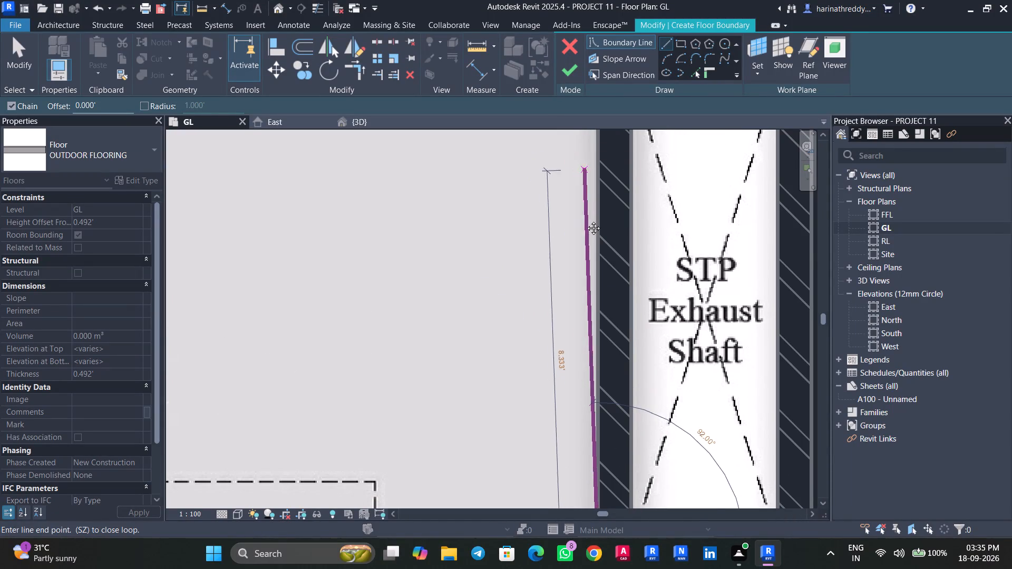
pyautogui.moveTo(586, 220); pyautogui.dragTo(574, 444, button='middle')
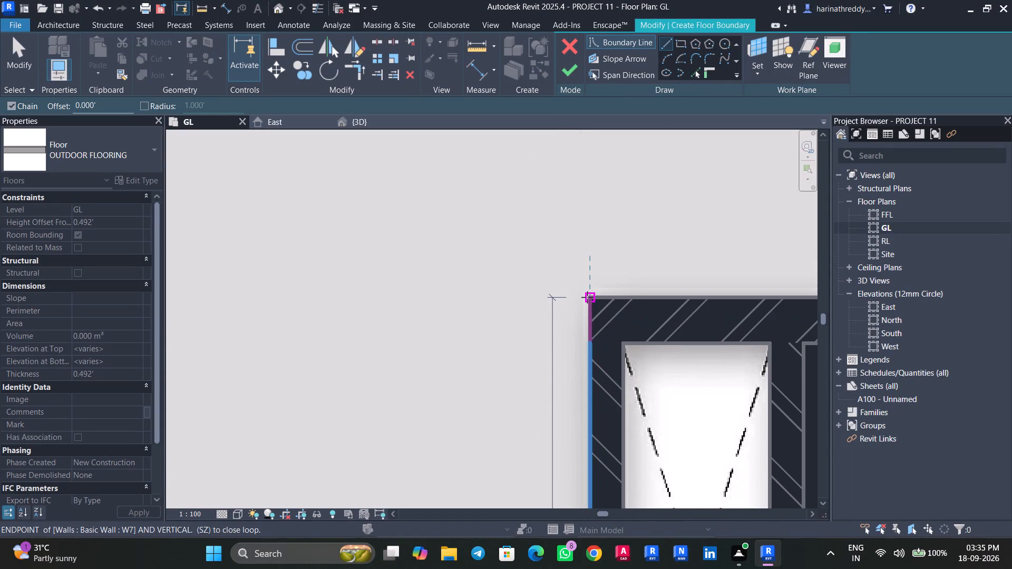
pyautogui.click(587, 297)
pyautogui.moveTo(646, 295); pyautogui.dragTo(277, 368, button='middle')
pyautogui.moveTo(548, 371); pyautogui.dragTo(295, 372, button='middle')
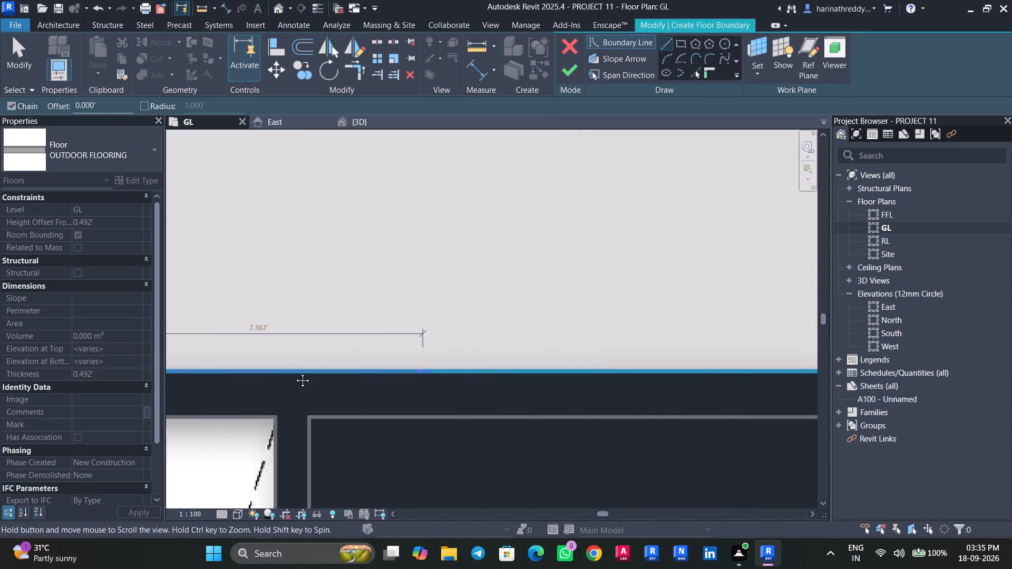
pyautogui.moveTo(295, 372); pyautogui.dragTo(189, 374, button='middle')
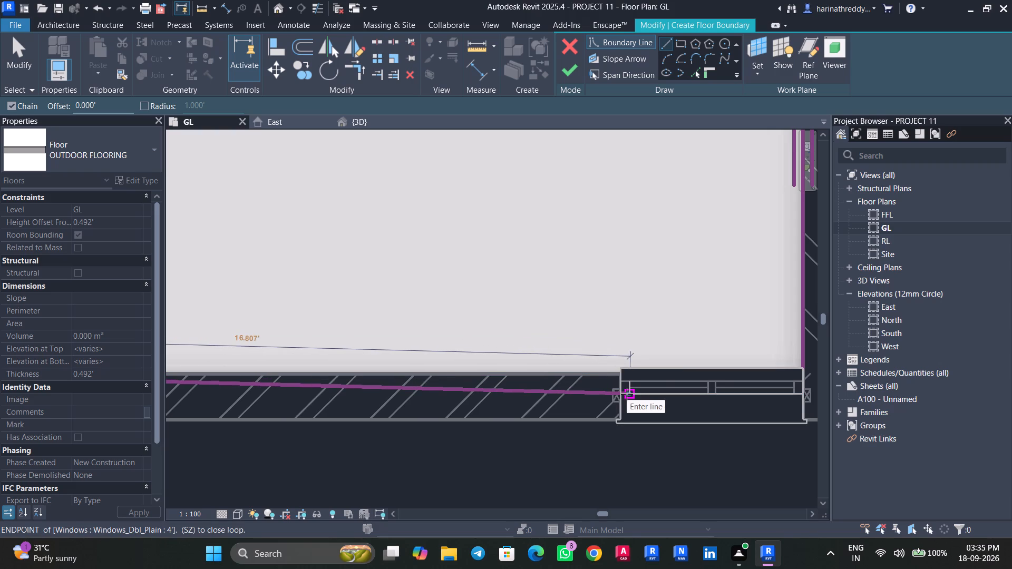
pyautogui.click(800, 371)
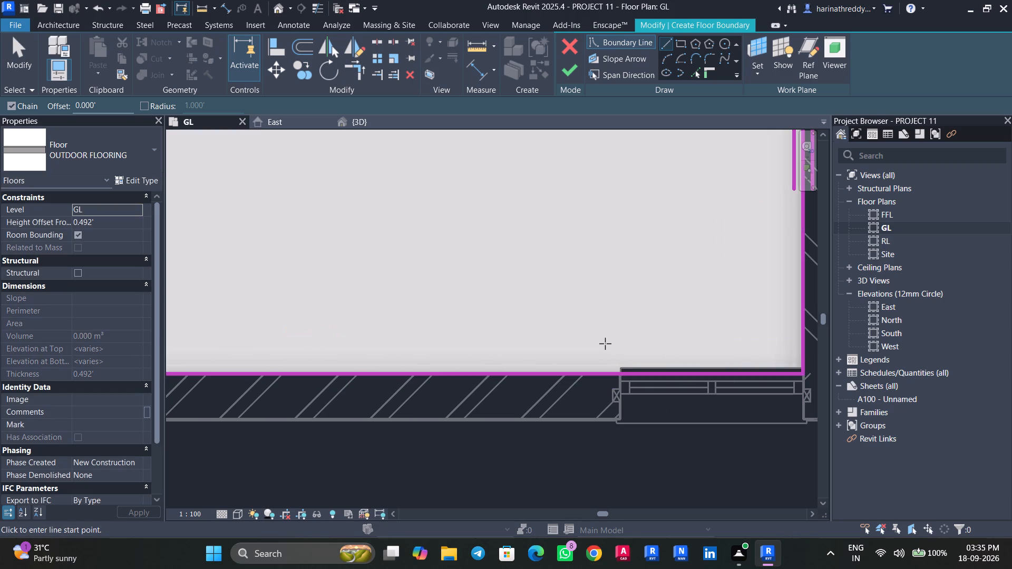
# Start a second boundary in the outdoor area east of the core, following its north wall around the 13.1 ft shaft recess toward the outer edge.
pyautogui.scroll(-15, 605, 344)
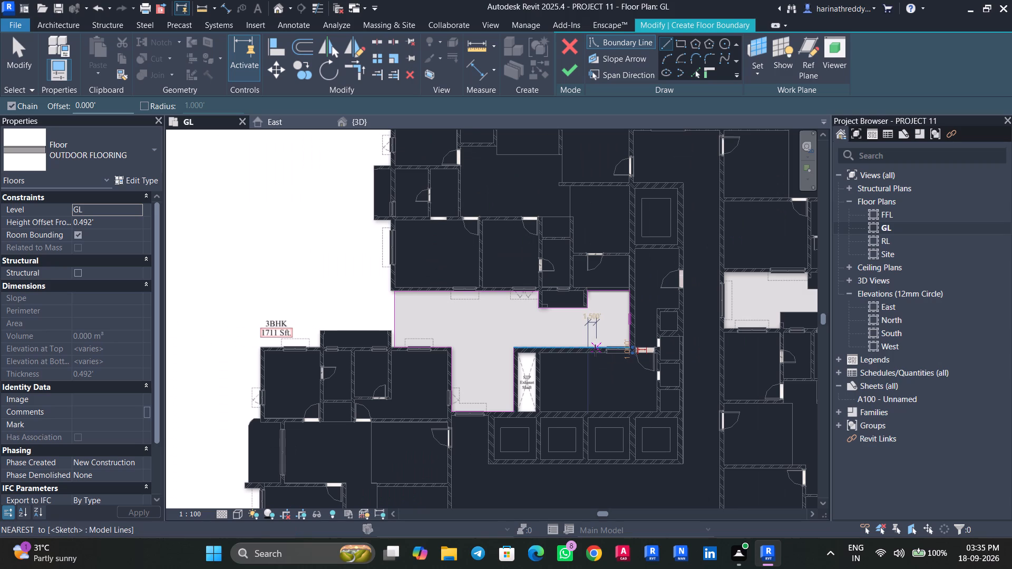
pyautogui.moveTo(459, 330); pyautogui.dragTo(313, 361, button='middle')
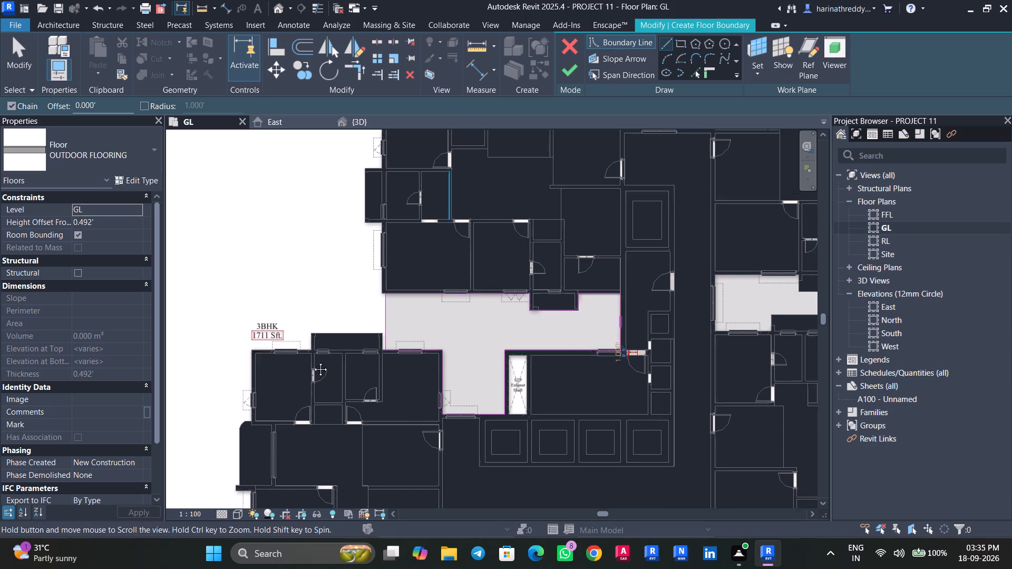
pyautogui.moveTo(313, 361); pyautogui.dragTo(27, 438, button='middle')
pyautogui.scroll(6, 324, 371)
pyautogui.scroll(4, 294, 400)
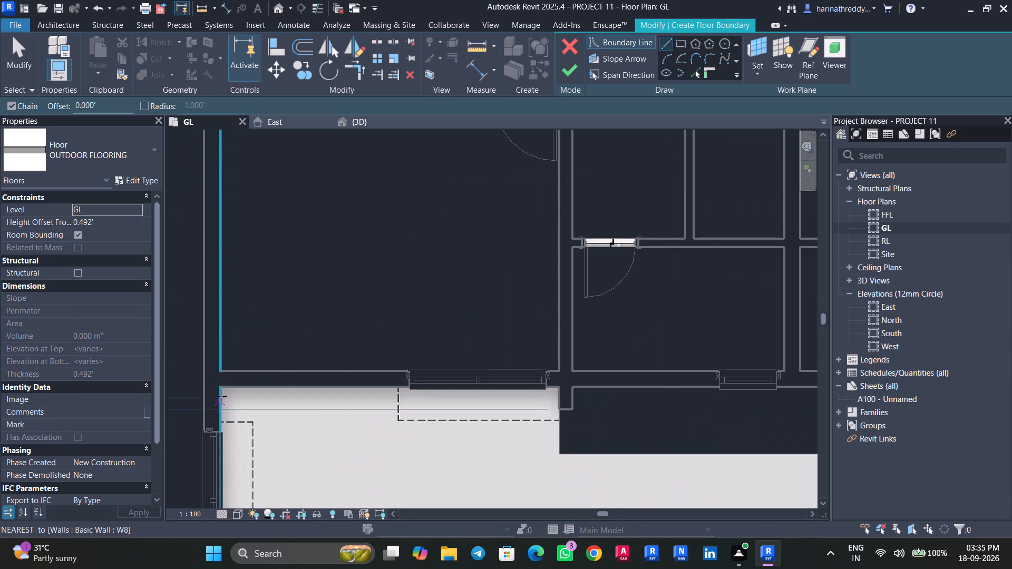
pyautogui.click(221, 389)
pyautogui.click(560, 391)
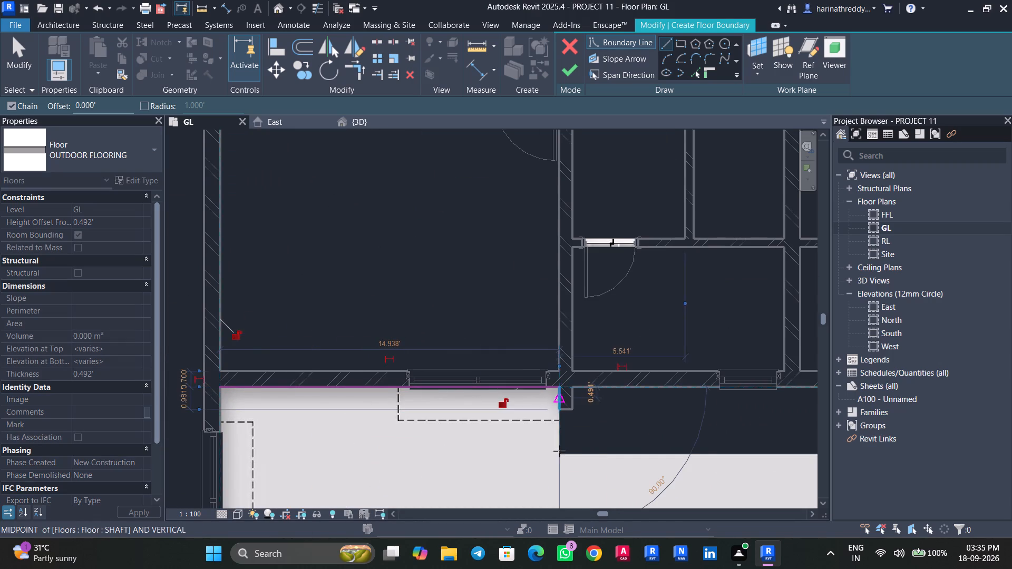
pyautogui.click(560, 460)
pyautogui.moveTo(660, 460); pyautogui.dragTo(284, 409, button='middle')
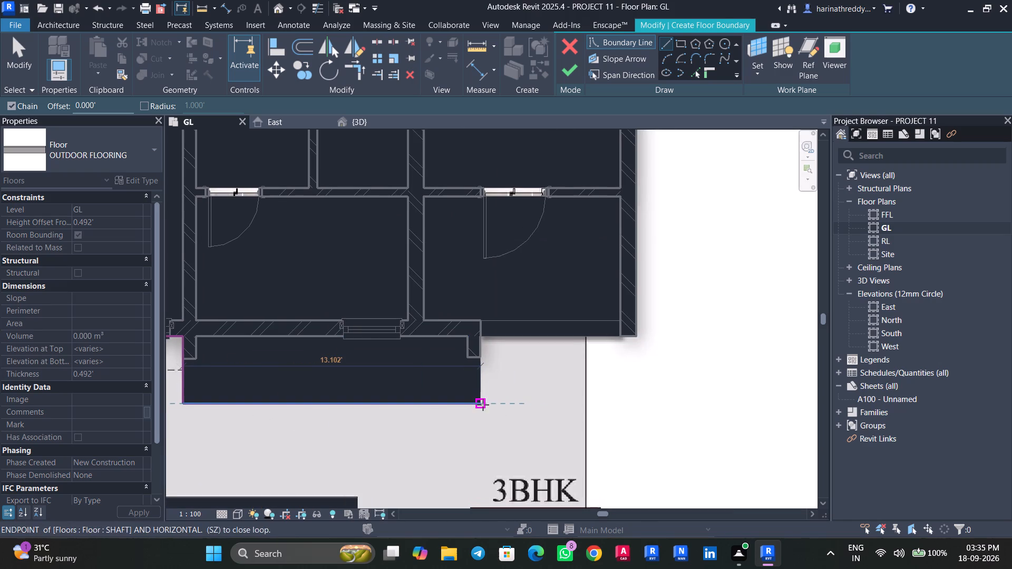
pyautogui.click(484, 404)
pyautogui.click(484, 339)
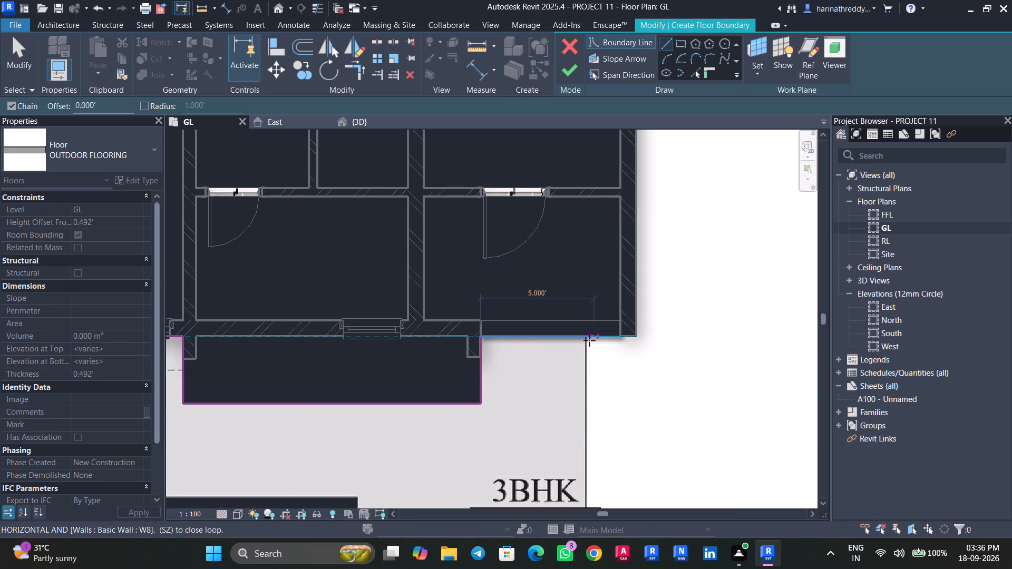
pyautogui.click(587, 340)
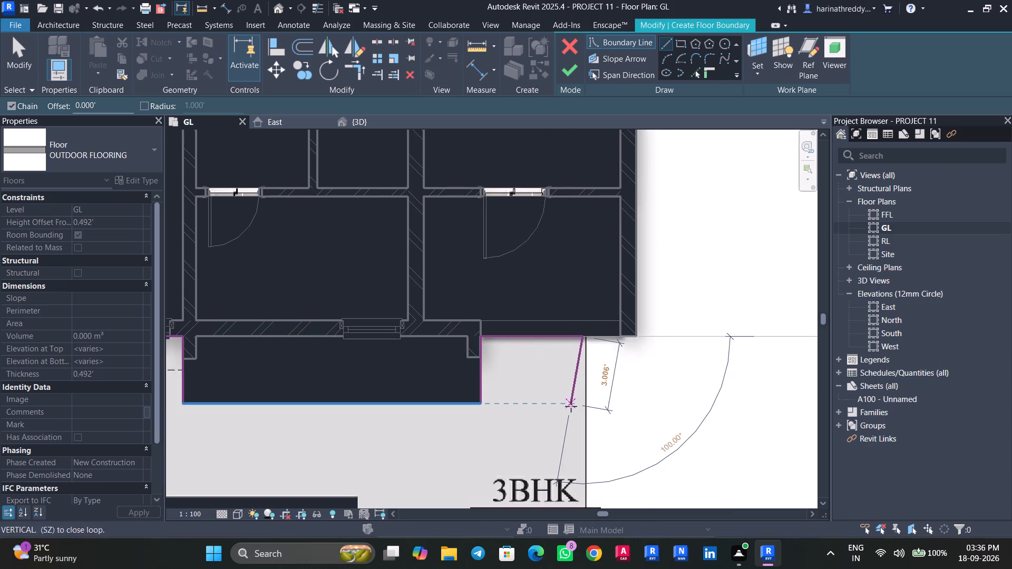
pyautogui.moveTo(571, 407); pyautogui.dragTo(534, 256, button='middle')
pyautogui.press('Escape')
pyautogui.press('Escape')
# Stretch the short boundary line east of the shaft recess to the outer floor edge, making it 4.667 ft long.
pyautogui.scroll(8, 556, 170)
pyautogui.moveTo(540, 228); pyautogui.dragTo(528, 299, button='middle')
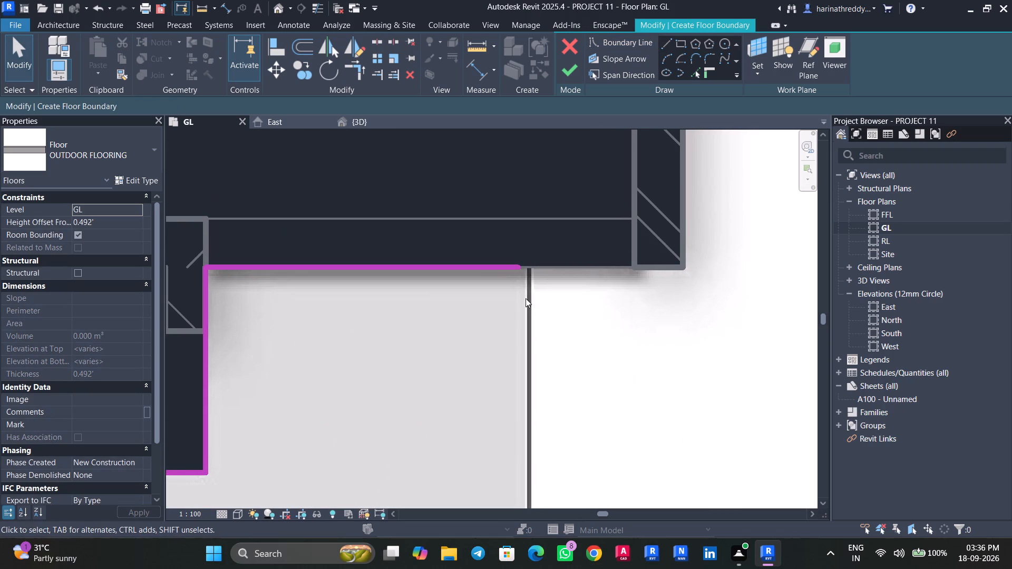
pyautogui.click(519, 264)
pyautogui.moveTo(520, 263); pyautogui.dragTo(529, 264)
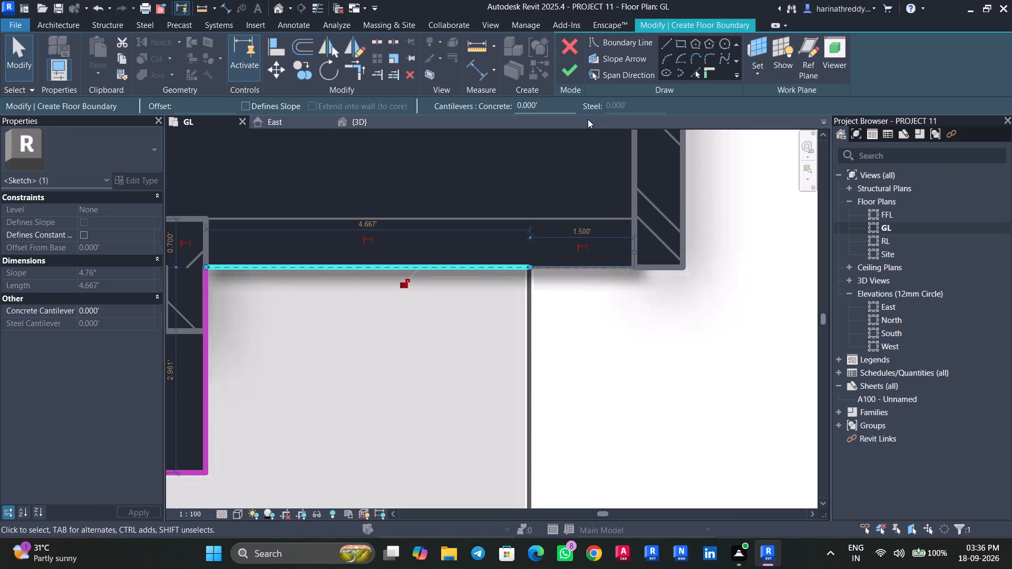
# Draw the boundary line down the outer floor edge to the lower flat's wall, and west along that wall to the lower shaft.
pyautogui.click(665, 43)
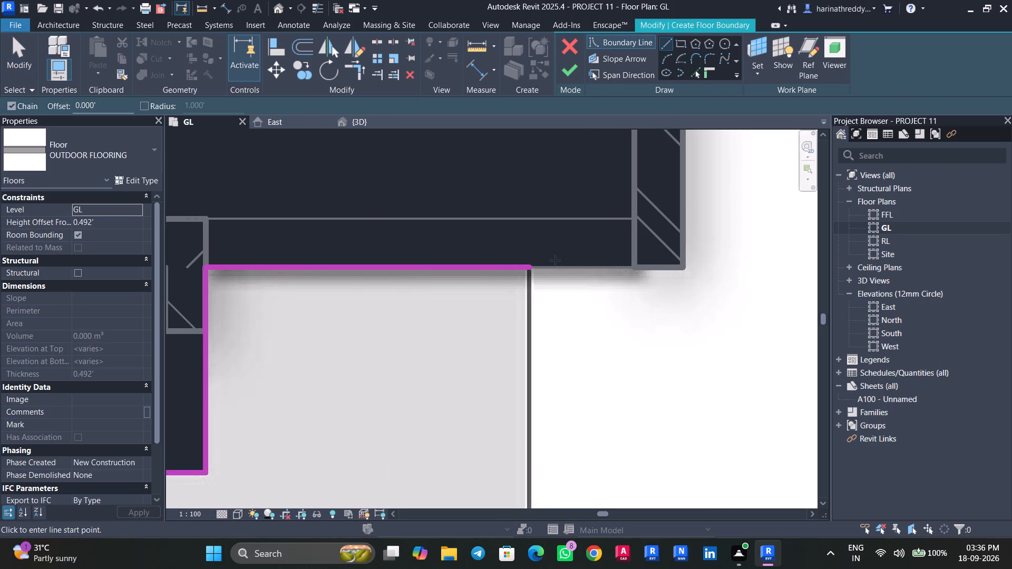
pyautogui.click(534, 270)
pyautogui.moveTo(534, 418); pyautogui.dragTo(486, 213, button='middle')
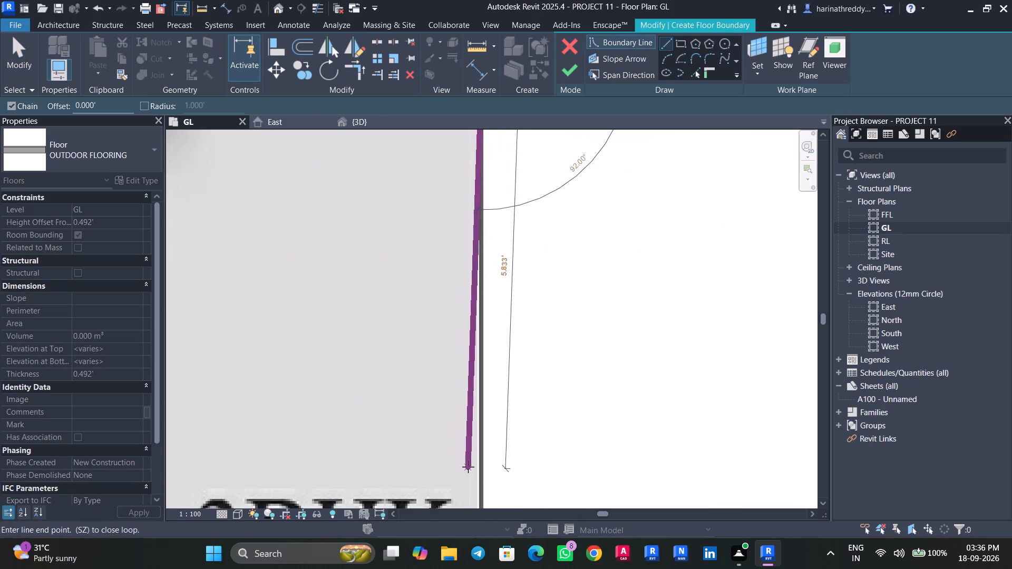
pyautogui.moveTo(469, 450); pyautogui.dragTo(464, 228, button='middle')
pyautogui.scroll(-5, 474, 365)
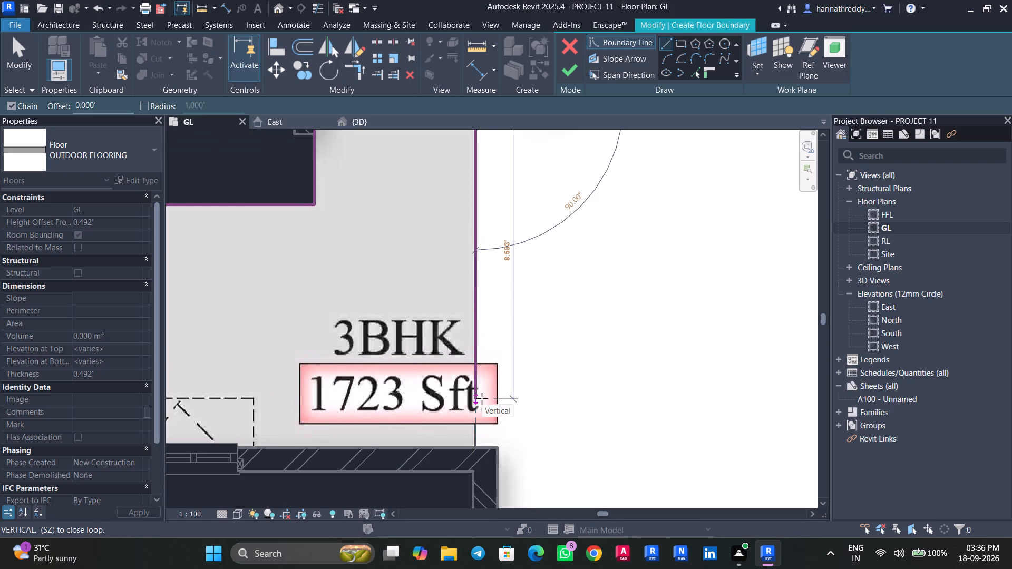
pyautogui.click(477, 446)
pyautogui.moveTo(437, 445); pyautogui.dragTo(469, 445, button='middle')
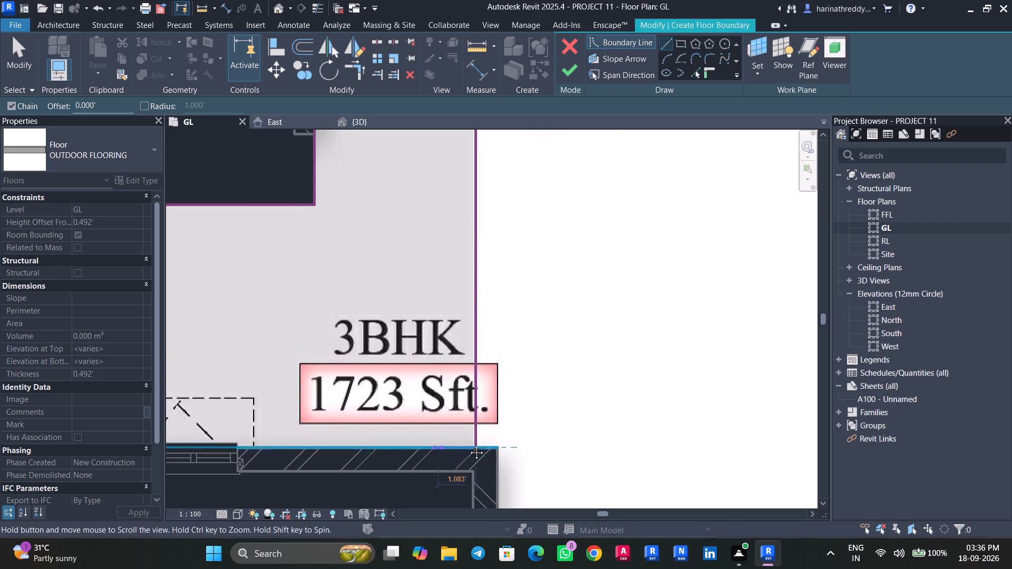
pyautogui.moveTo(469, 445); pyautogui.dragTo(674, 386, button='middle')
pyautogui.click(369, 383)
# Continue the boundary around the 12.606 ft lower shaft, along the wall to the west corner, and up to close the loop.
pyautogui.click(366, 284)
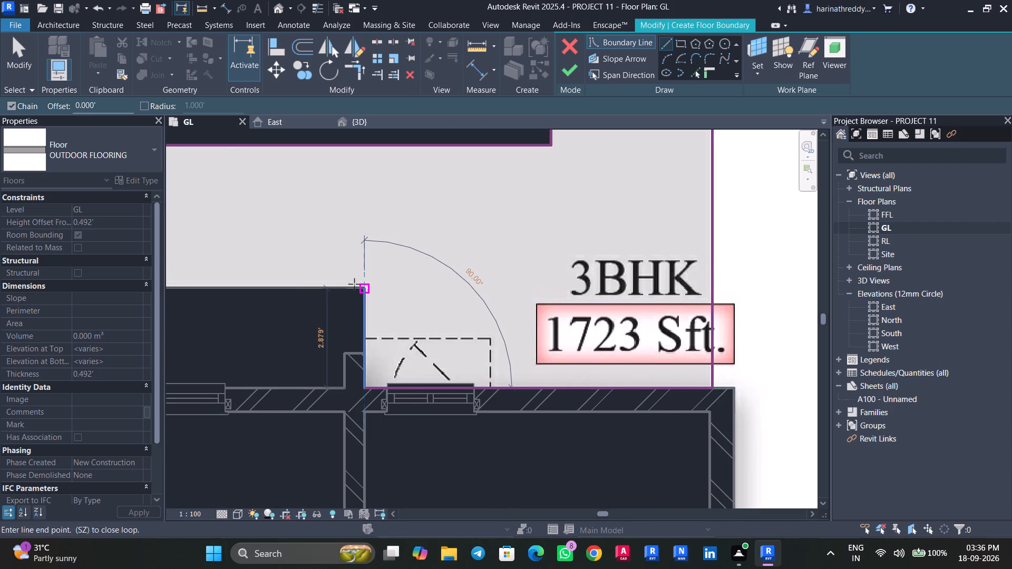
pyautogui.moveTo(353, 287); pyautogui.dragTo(637, 296, button='middle')
pyautogui.click(214, 294)
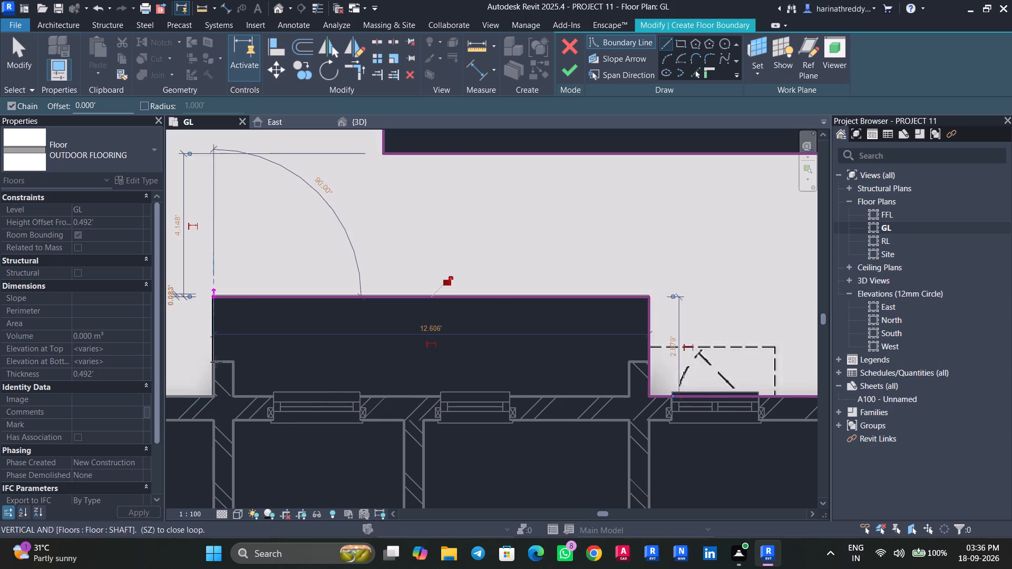
pyautogui.click(213, 393)
pyautogui.moveTo(223, 390); pyautogui.dragTo(547, 391, button='middle')
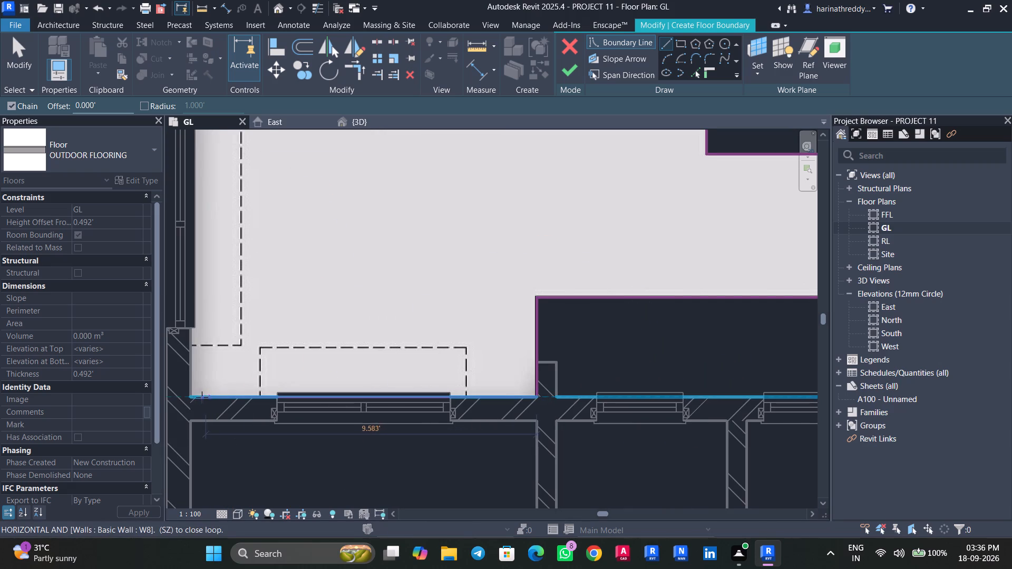
pyautogui.click(191, 395)
pyautogui.moveTo(194, 206); pyautogui.dragTo(248, 470, button='middle')
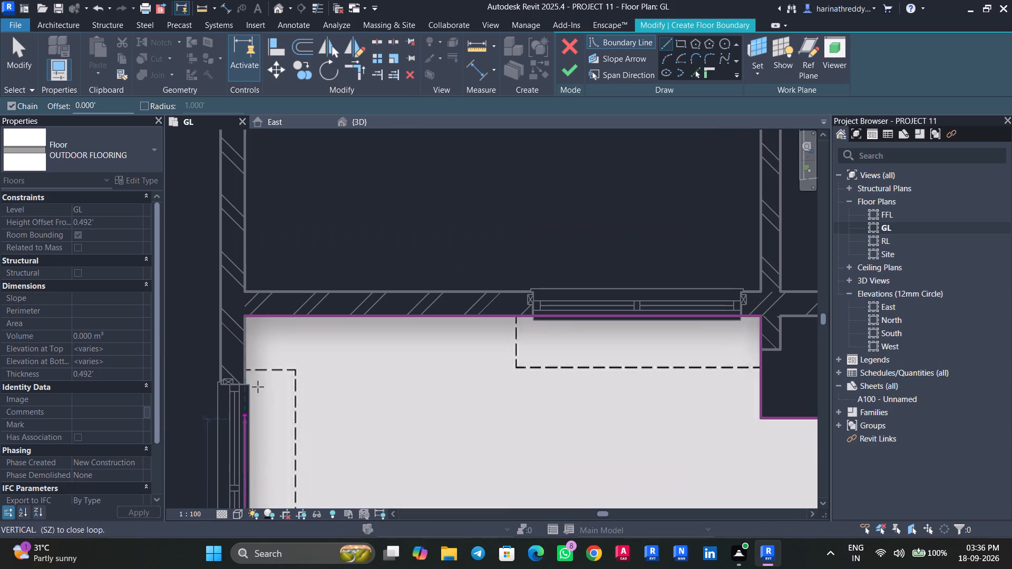
pyautogui.click(246, 313)
# Draw a rectangular floor boundary over the open area at the block's north end, from the outer floor edge to the wall below.
pyautogui.scroll(-12, 282, 394)
pyautogui.scroll(1, 284, 394)
pyautogui.moveTo(289, 394); pyautogui.dragTo(385, 460, button='middle')
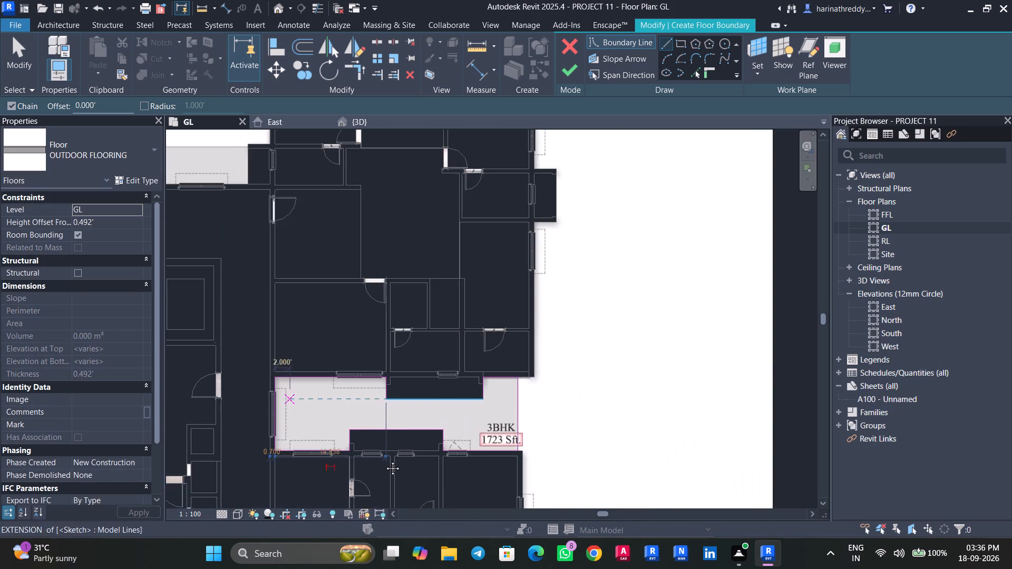
pyautogui.moveTo(385, 460); pyautogui.dragTo(457, 509, button='middle')
pyautogui.scroll(6, 329, 269)
pyautogui.click(683, 43)
pyautogui.scroll(6, 379, 270)
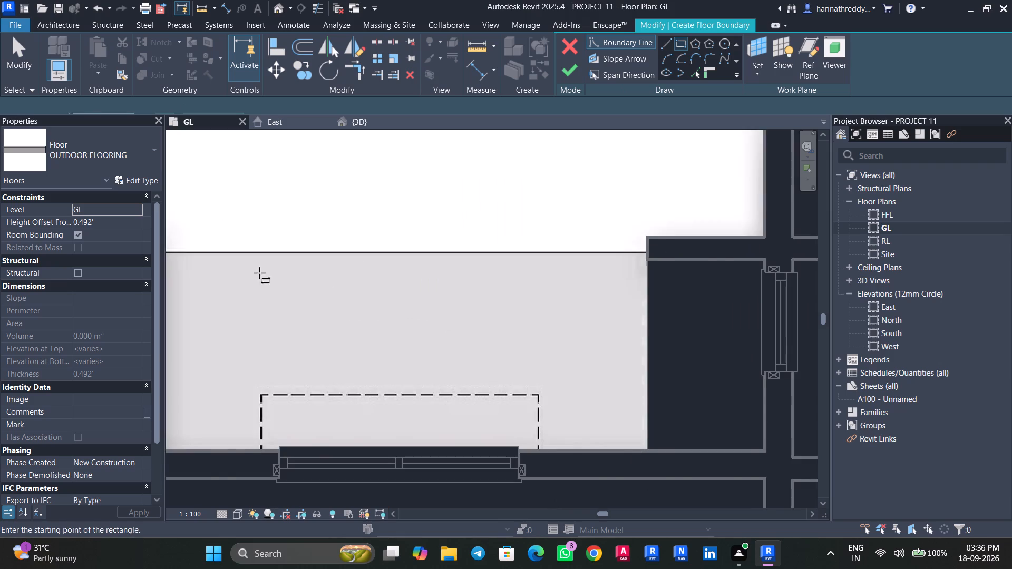
pyautogui.moveTo(215, 289); pyautogui.dragTo(383, 250, button='middle')
pyautogui.click(315, 212)
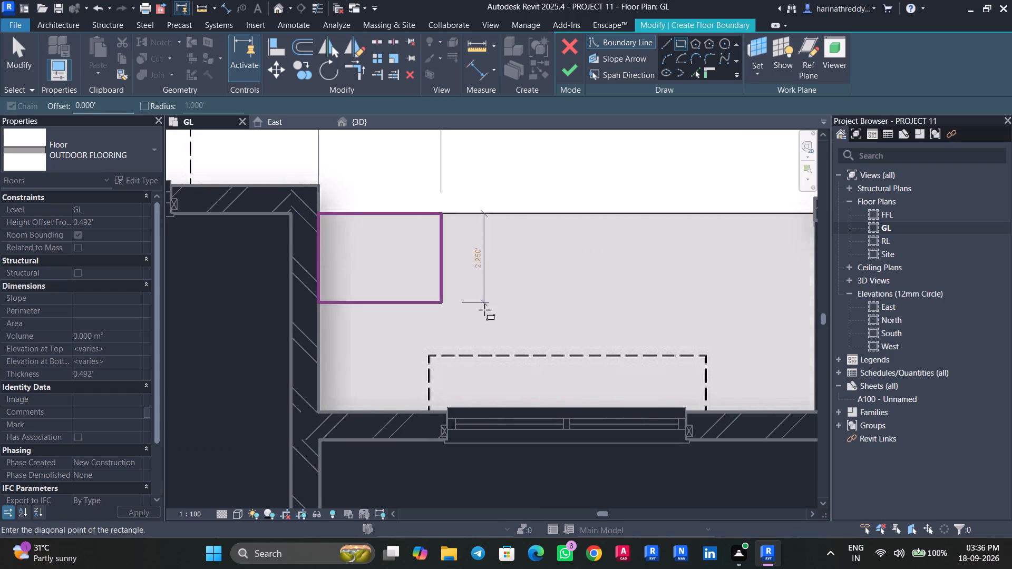
pyautogui.moveTo(573, 332); pyautogui.dragTo(349, 305, button='middle')
pyautogui.click(588, 383)
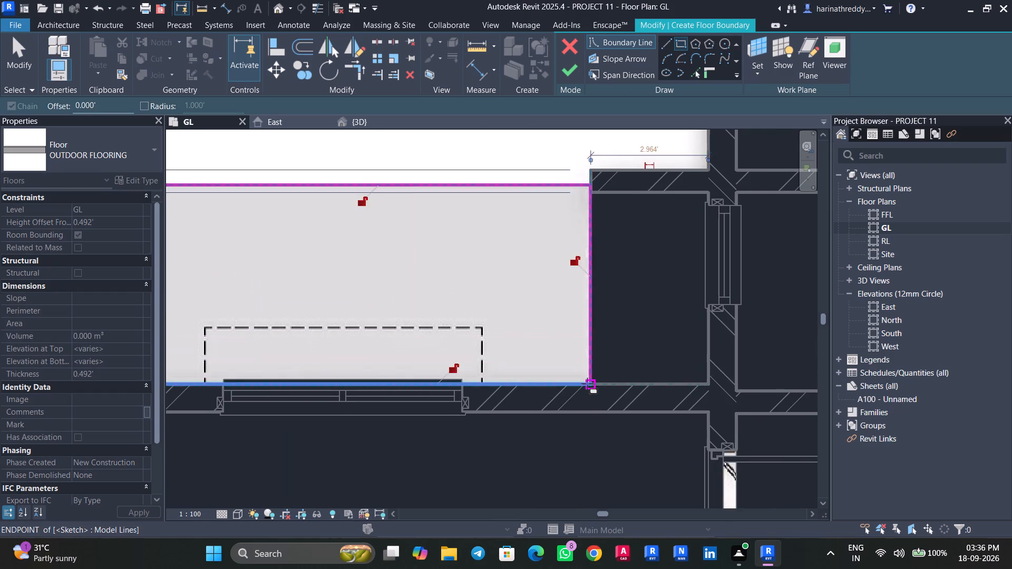
# Draw a rectangular floor boundary about 16.7 ft long over the open area between the two southern flats, ending at the outer floor edge.
pyautogui.scroll(-12, 587, 384)
pyautogui.moveTo(579, 441); pyautogui.dragTo(601, 108, button='middle')
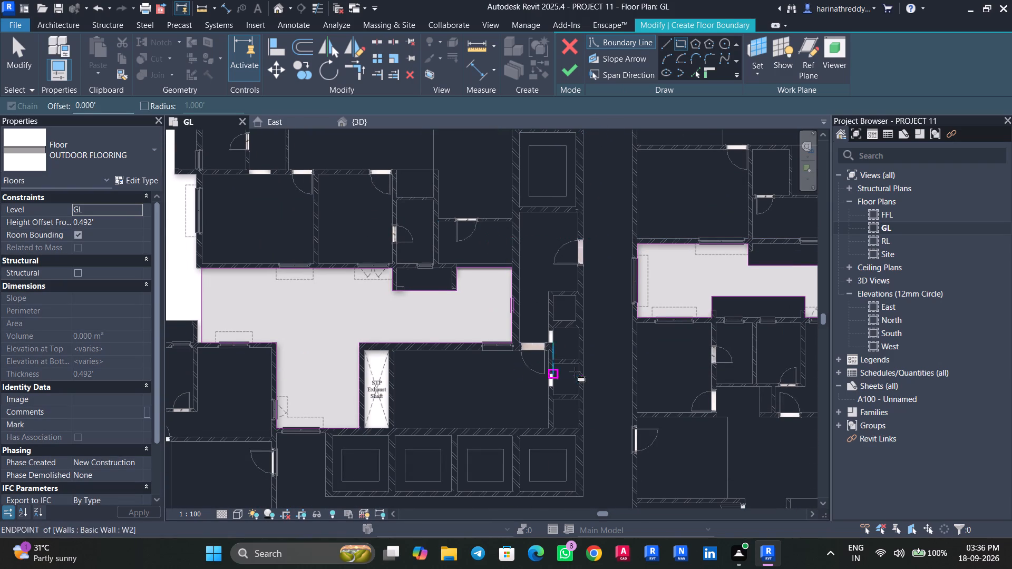
pyautogui.moveTo(571, 371); pyautogui.dragTo(494, 160, button='middle')
pyautogui.scroll(-4, 514, 294)
pyautogui.moveTo(492, 377); pyautogui.dragTo(567, 154, button='middle')
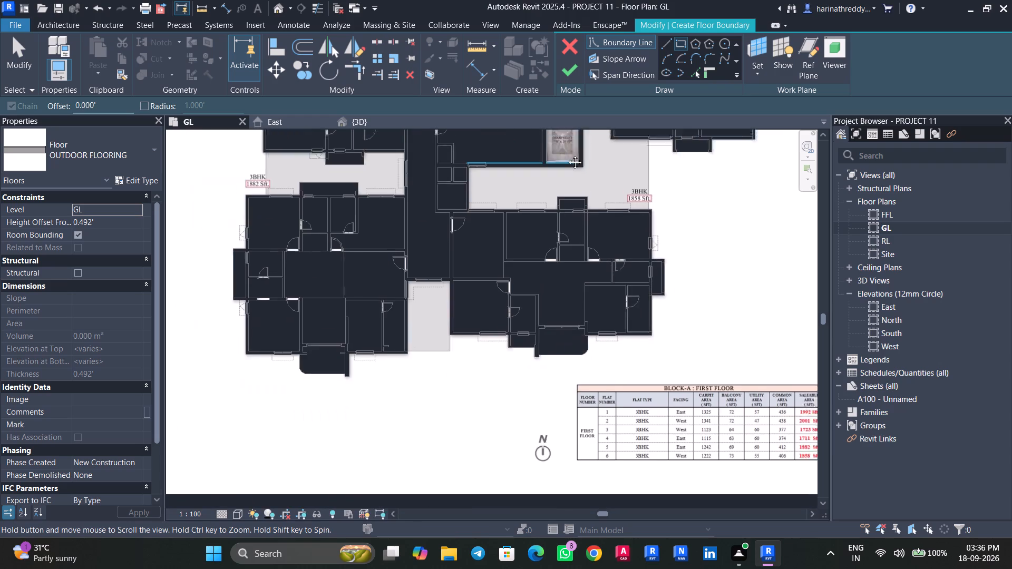
pyautogui.moveTo(567, 154); pyautogui.dragTo(584, 104, button='middle')
pyautogui.scroll(11, 451, 251)
pyautogui.moveTo(398, 215); pyautogui.dragTo(416, 283, button='middle')
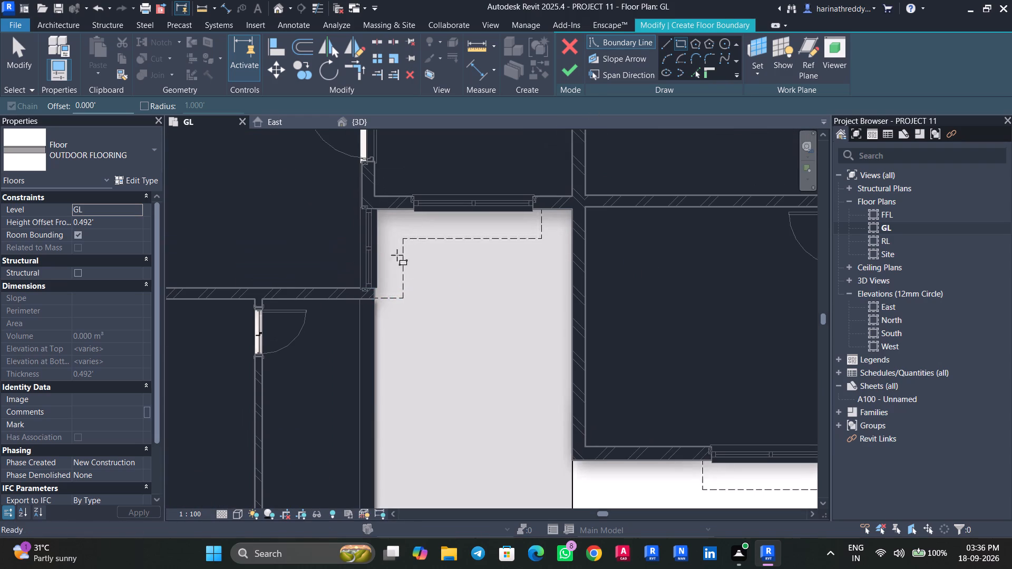
pyautogui.click(377, 208)
pyautogui.moveTo(519, 407); pyautogui.dragTo(531, 257, button='middle')
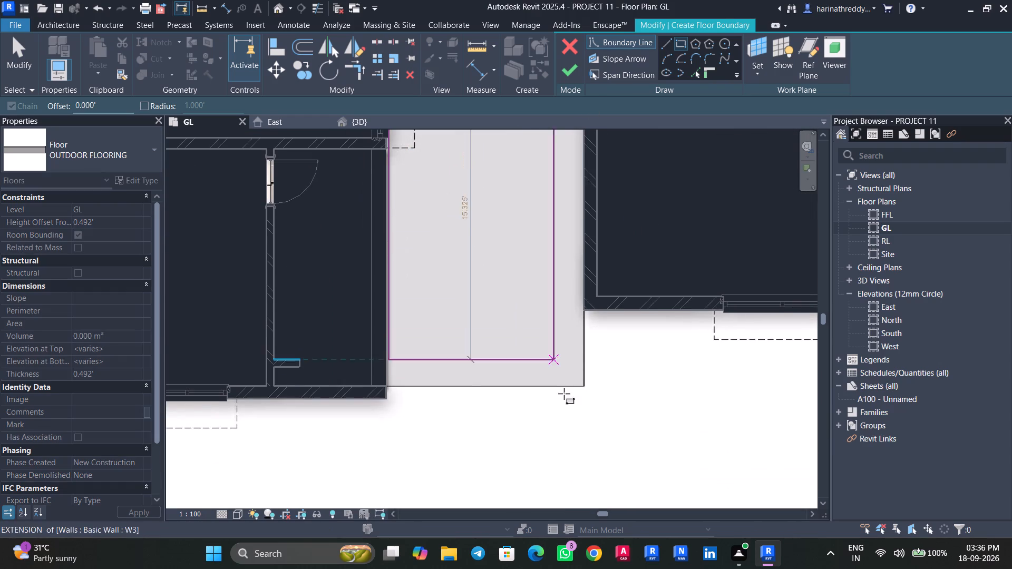
pyautogui.click(582, 384)
pyautogui.scroll(-5, 577, 398)
pyautogui.press('Escape')
pyautogui.press('Escape')
# Nudge the southern rectangle's west and north boundary lines to align with the adjoining wall faces.
pyautogui.scroll(6, 506, 264)
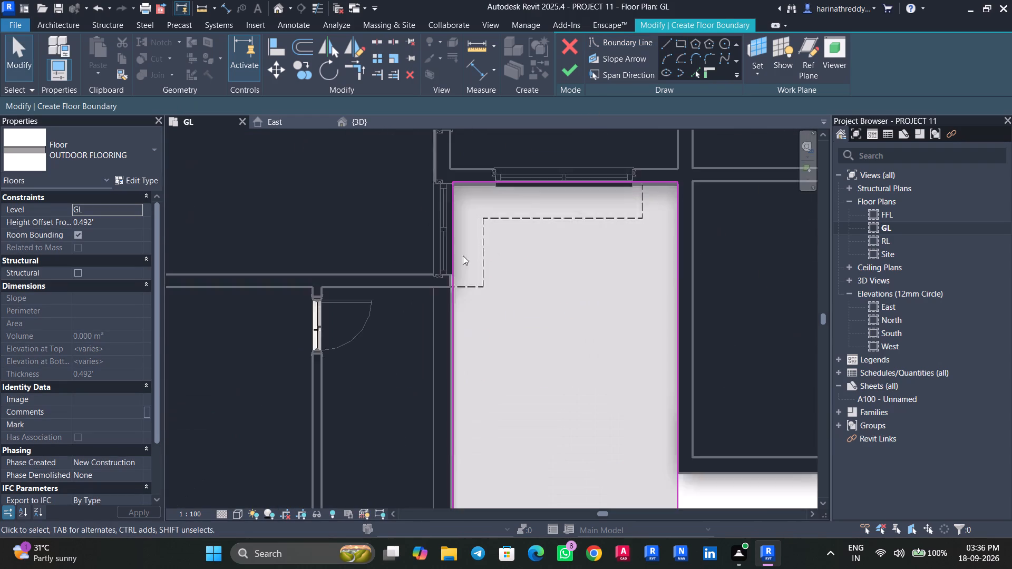
pyautogui.scroll(6, 463, 256)
pyautogui.click(479, 316)
pyautogui.press('Left')
pyautogui.press('Left')
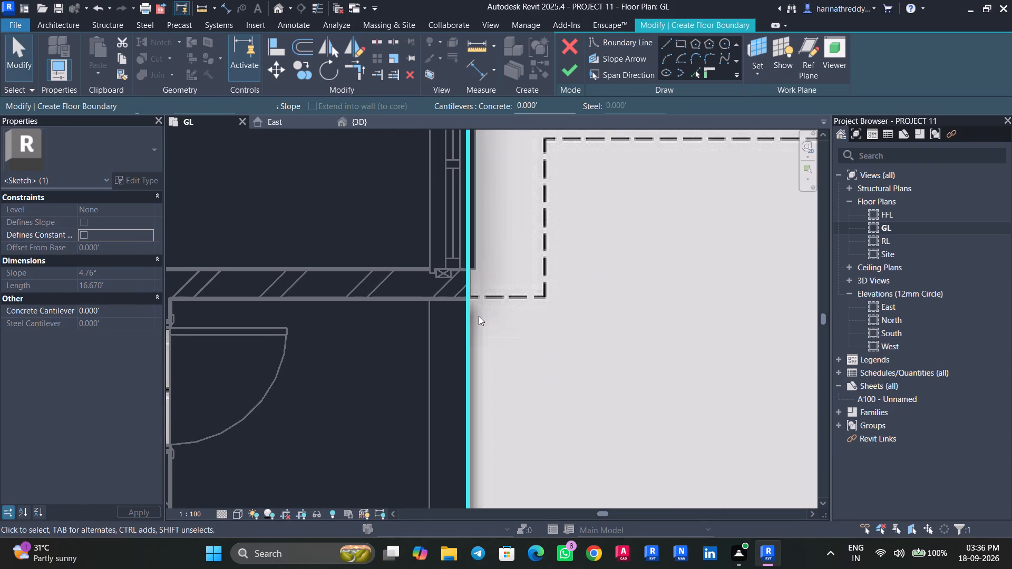
pyautogui.press('Right')
pyautogui.moveTo(565, 254); pyautogui.dragTo(508, 483, button='middle')
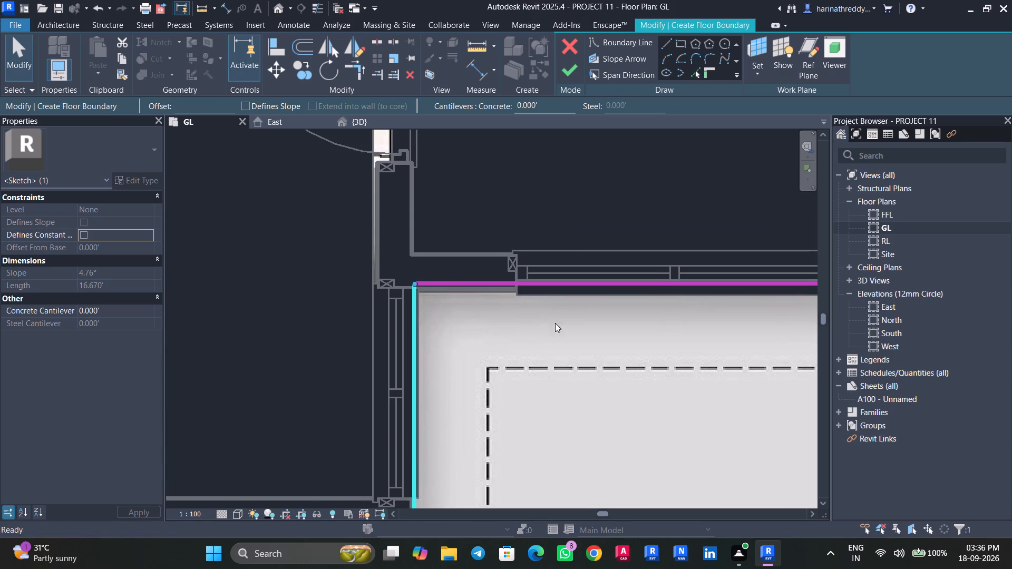
pyautogui.press('Escape')
pyautogui.click(565, 286)
pyautogui.press('Down')
pyautogui.press('Down')
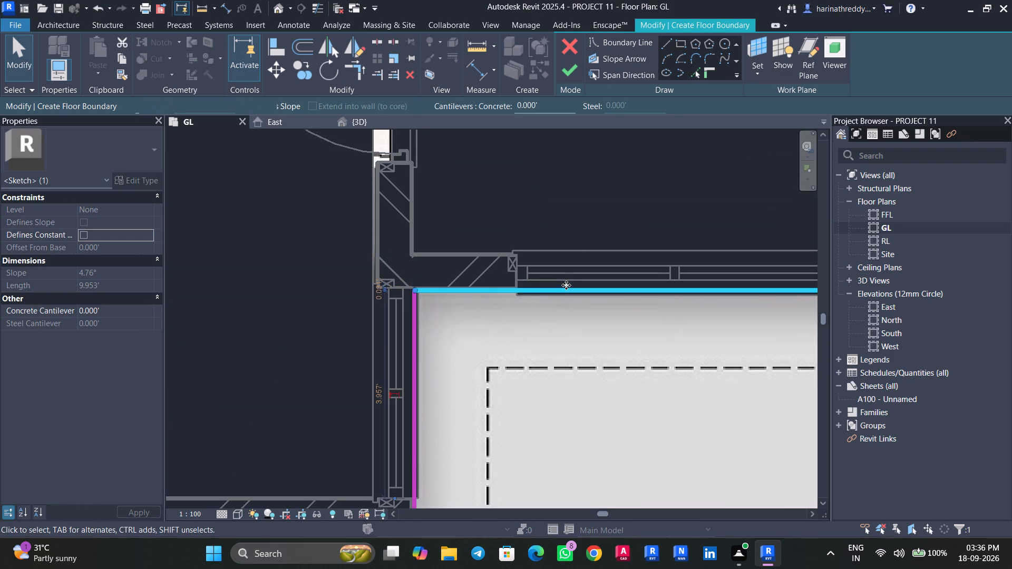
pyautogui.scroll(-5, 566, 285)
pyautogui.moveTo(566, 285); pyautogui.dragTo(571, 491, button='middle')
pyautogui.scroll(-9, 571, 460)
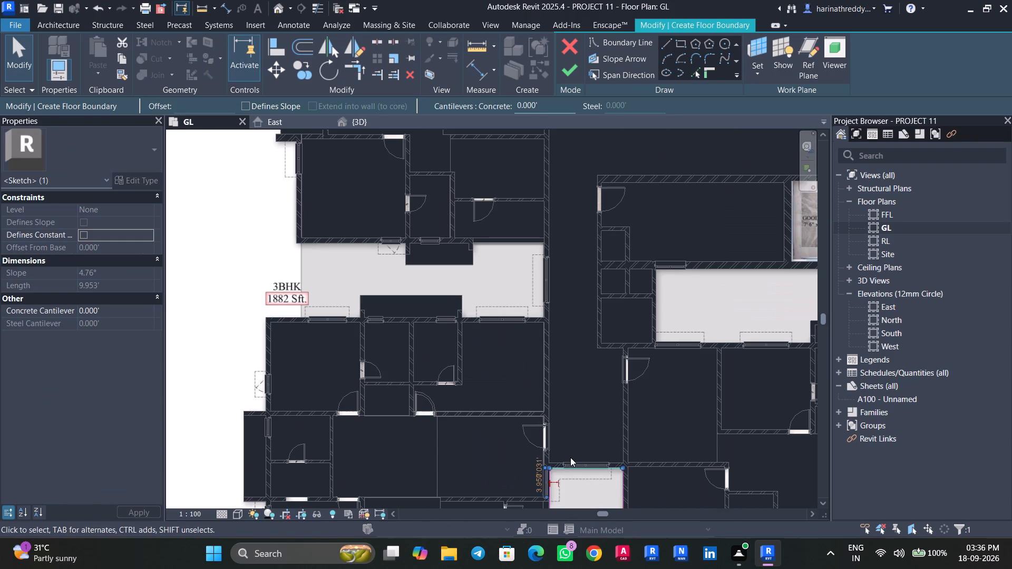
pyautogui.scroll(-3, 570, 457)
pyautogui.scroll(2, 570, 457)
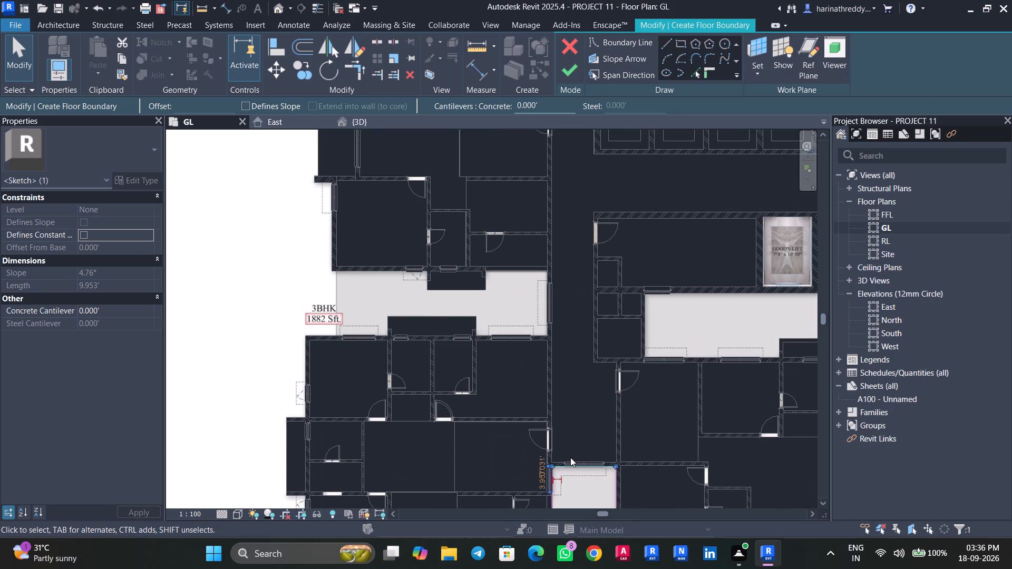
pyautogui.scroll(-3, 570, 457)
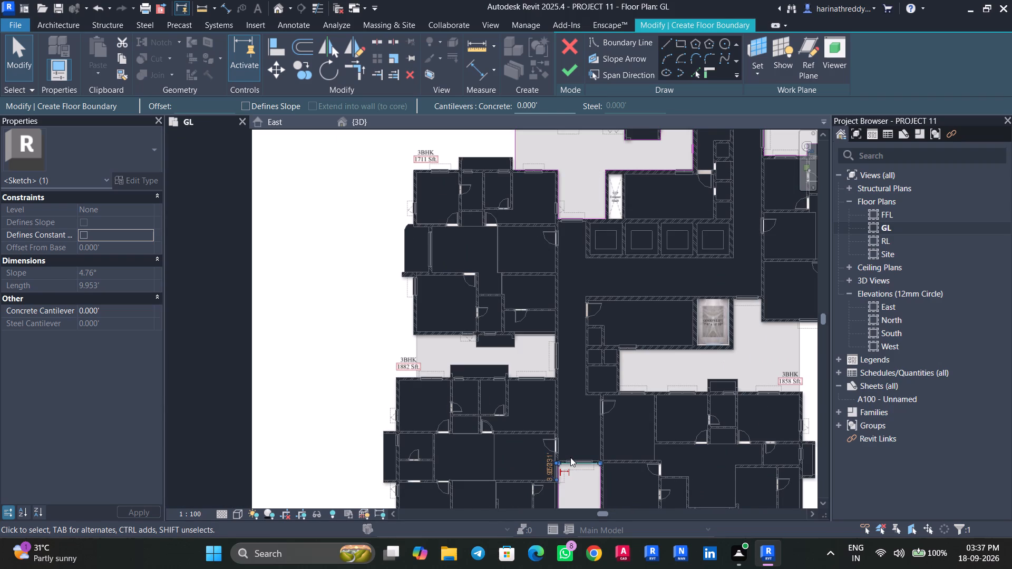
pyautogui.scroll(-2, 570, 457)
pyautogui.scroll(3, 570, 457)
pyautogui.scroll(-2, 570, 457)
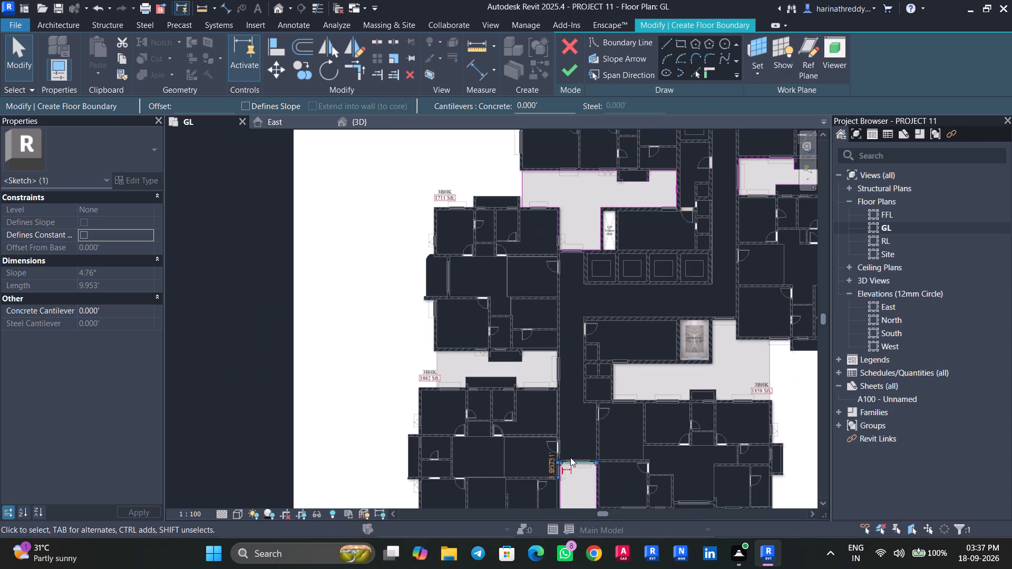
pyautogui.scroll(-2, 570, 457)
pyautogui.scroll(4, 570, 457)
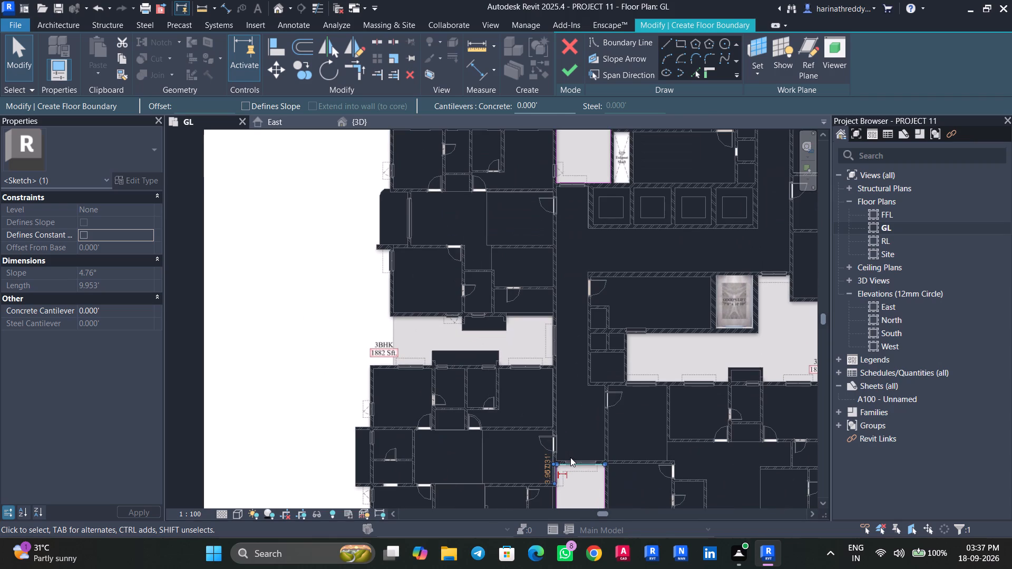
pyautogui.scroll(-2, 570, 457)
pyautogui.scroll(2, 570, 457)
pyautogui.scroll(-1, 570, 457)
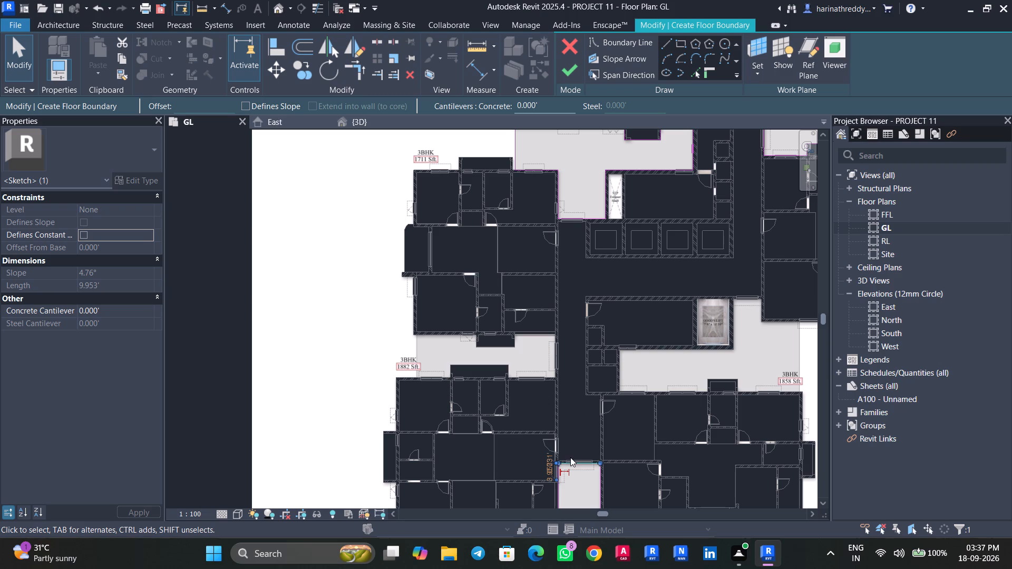
# Start a boundary in the open area beside the 1882 Sft. label, following the east wall, 11.04 ft of lower wall, and the 13.715 ft shaft.
pyautogui.scroll(6, 497, 331)
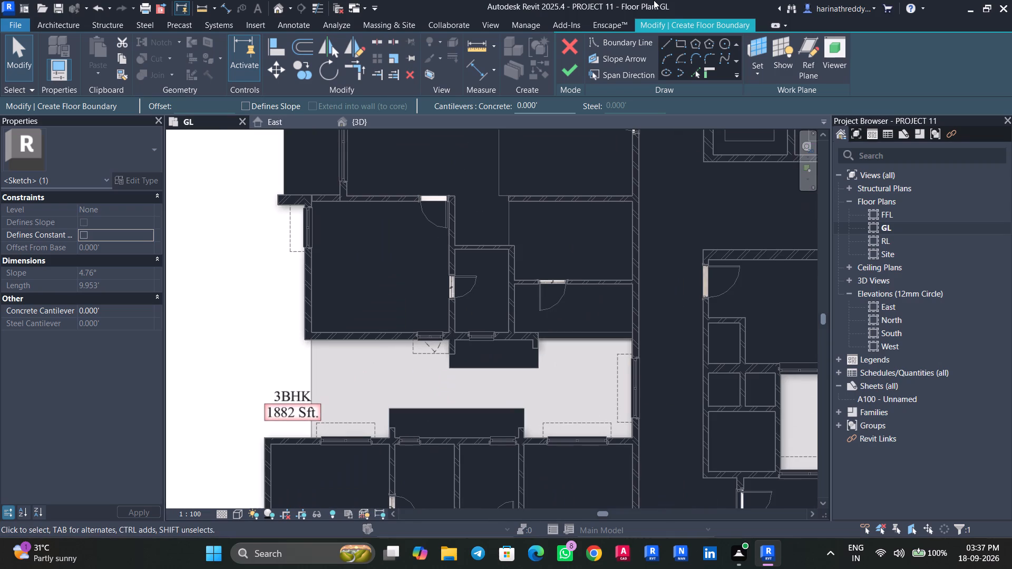
pyautogui.click(669, 41)
pyautogui.scroll(5, 610, 290)
pyautogui.moveTo(624, 350); pyautogui.dragTo(603, 297, button='middle')
pyautogui.middleClick(571, 174)
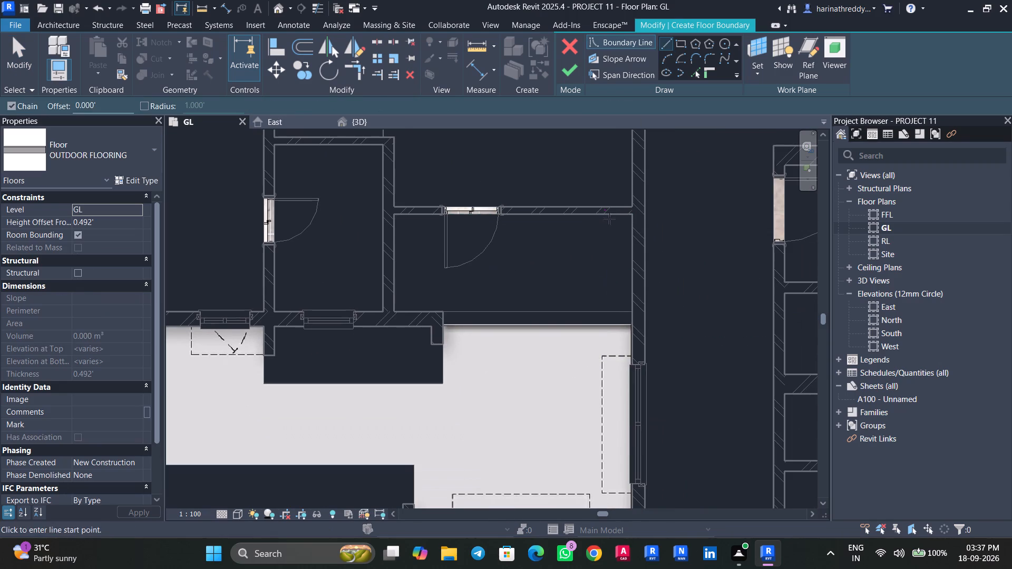
pyautogui.moveTo(612, 311); pyautogui.dragTo(562, 174, button='middle')
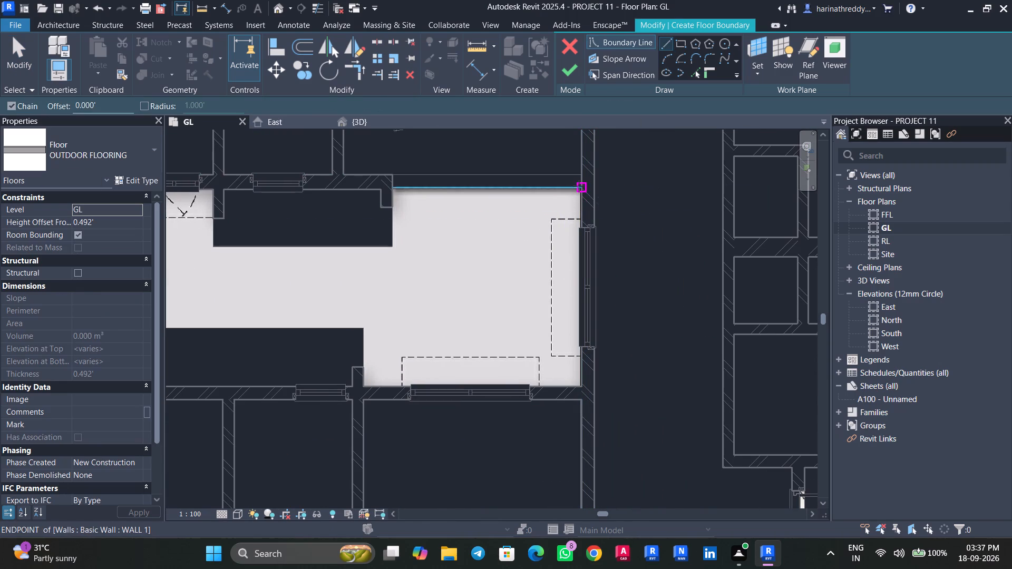
pyautogui.click(579, 186)
pyautogui.click(581, 385)
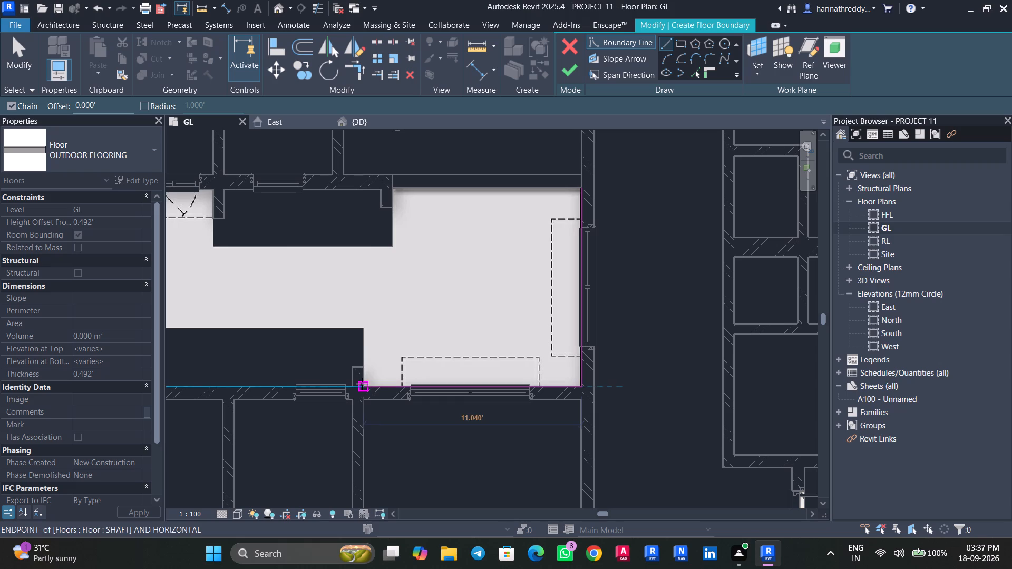
pyautogui.click(362, 384)
pyautogui.click(361, 329)
pyautogui.moveTo(367, 327); pyautogui.dragTo(695, 313, button='middle')
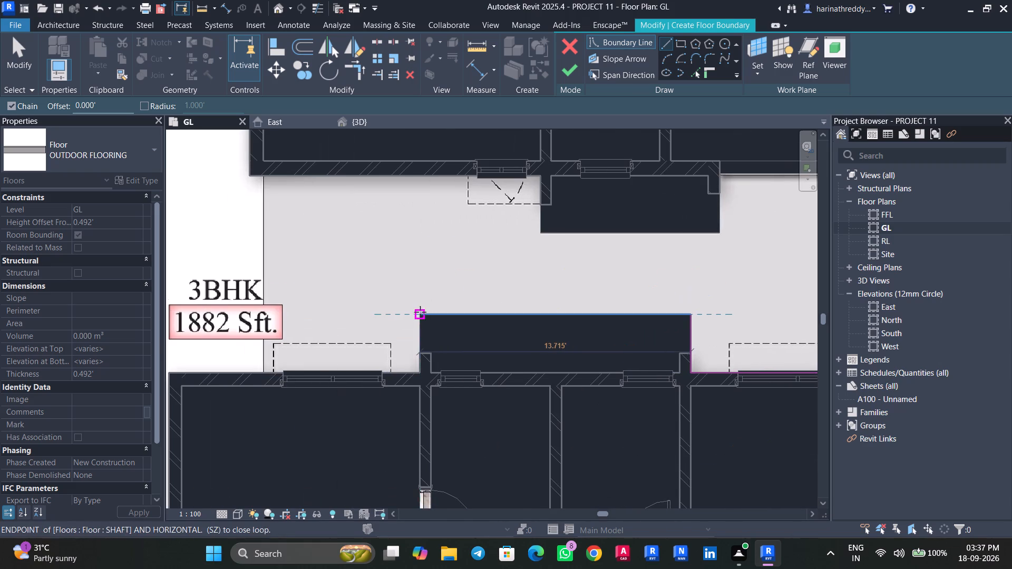
pyautogui.click(422, 312)
pyautogui.click(420, 372)
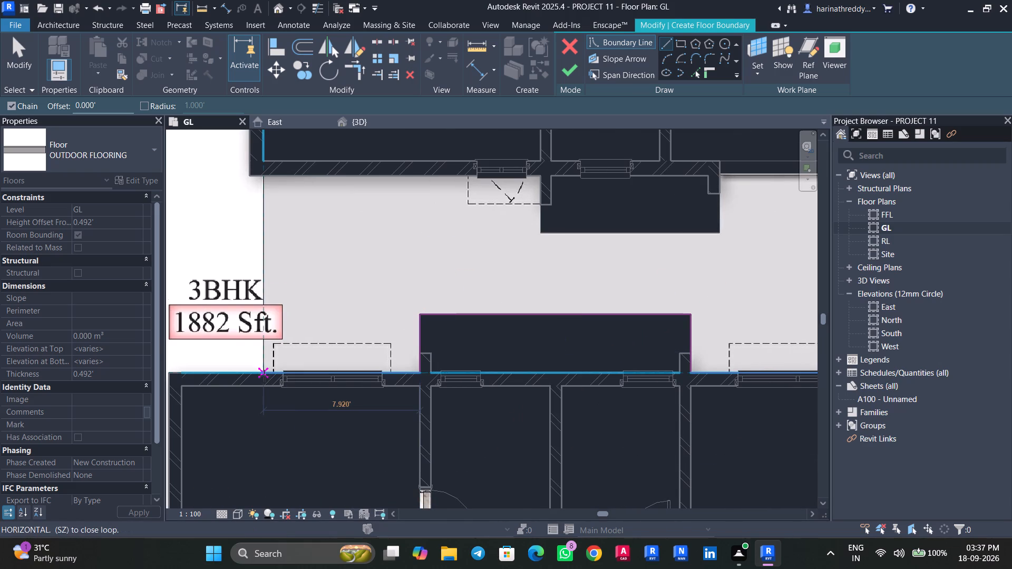
# Close the boundary beside the 1882 Sft. label, following 7.92 ft of lower wall, the outer floor edge, and the upper wall around its 10 ft shaft.
pyautogui.click(264, 376)
pyautogui.click(264, 179)
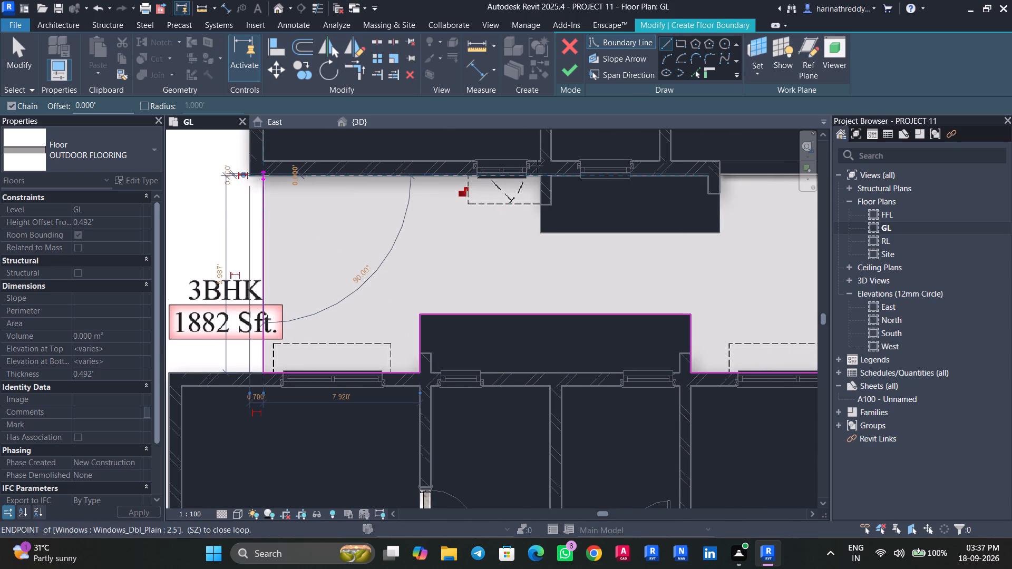
pyautogui.click(538, 176)
pyautogui.click(542, 236)
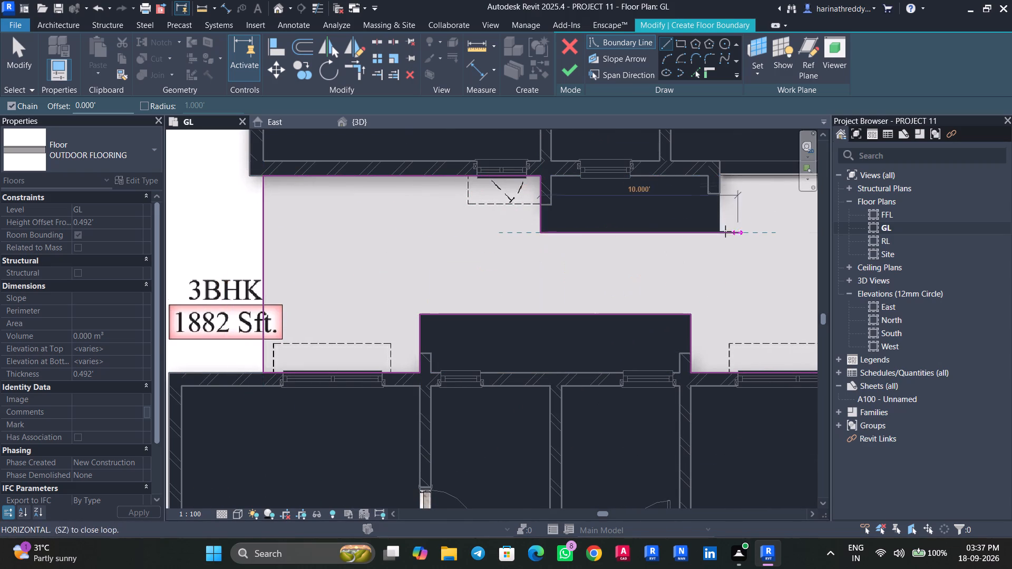
pyautogui.click(722, 234)
pyautogui.click(719, 175)
pyautogui.moveTo(719, 175); pyautogui.dragTo(290, 279, button='middle')
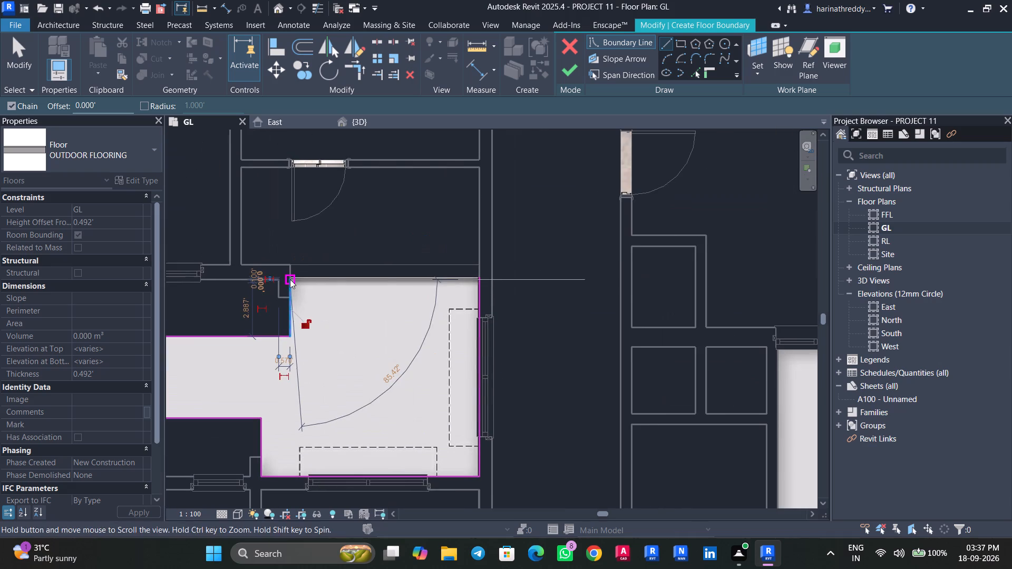
pyautogui.click(481, 282)
pyautogui.press('Escape')
# Start a boundary near the 1858 Sft. label, following the goods lift walls, the window wall, and the adjoining flat's wall to the outer floor edge.
pyautogui.scroll(-7, 439, 330)
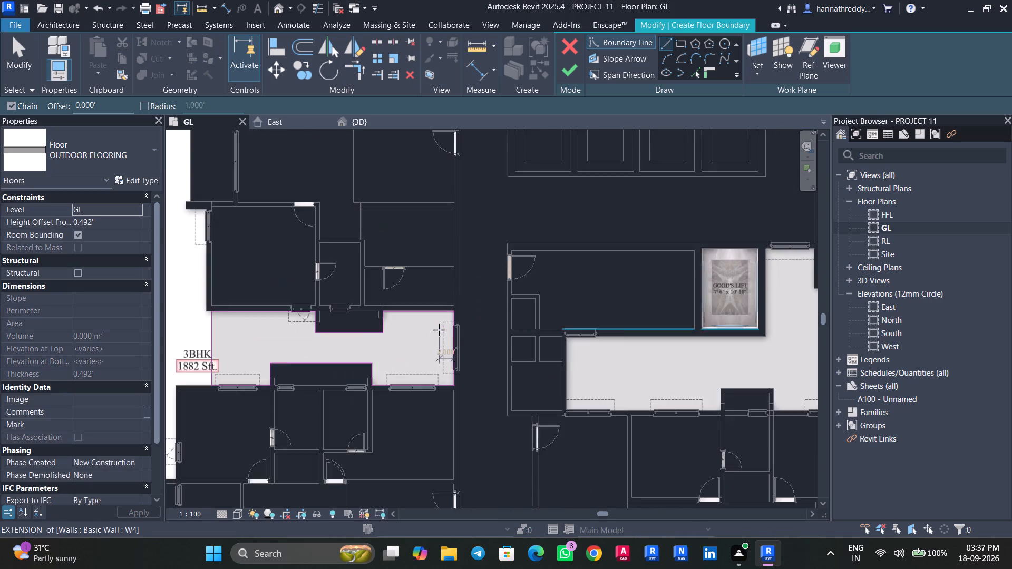
pyautogui.scroll(-9, 439, 330)
pyautogui.moveTo(463, 260); pyautogui.dragTo(423, 251, button='middle')
pyautogui.scroll(8, 442, 335)
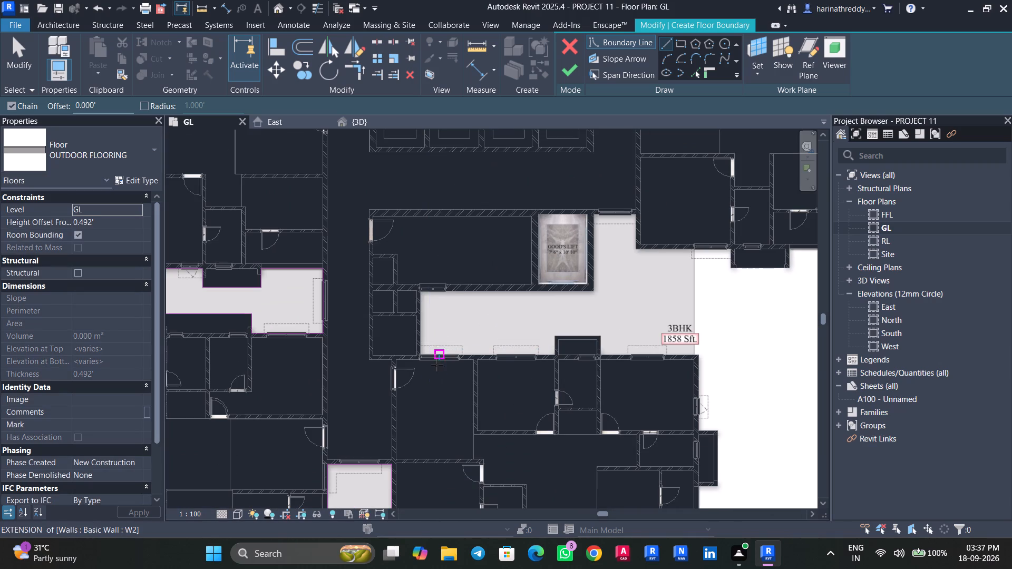
pyautogui.scroll(4, 439, 295)
pyautogui.click(407, 290)
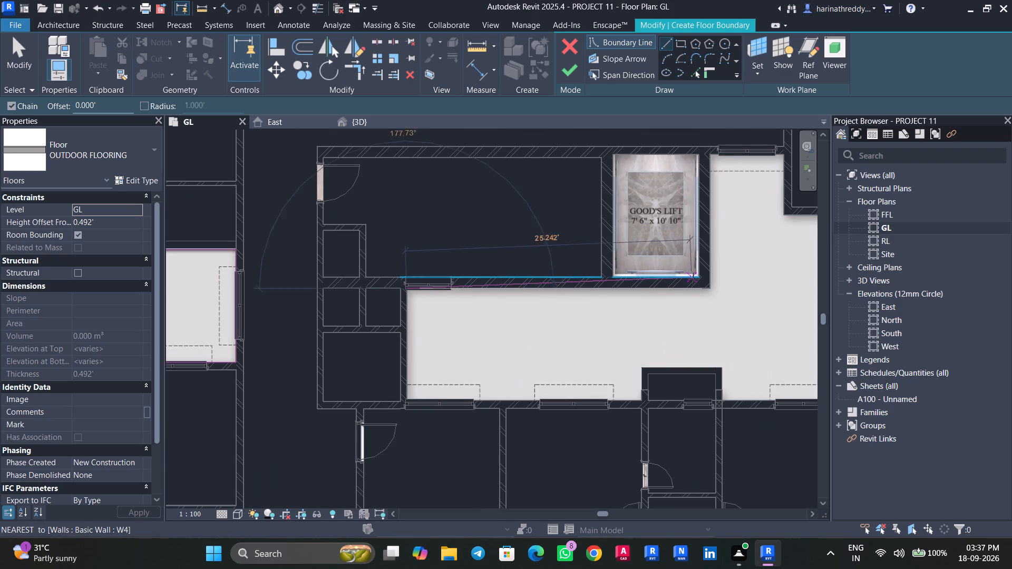
pyautogui.click(712, 290)
pyautogui.click(712, 156)
pyautogui.moveTo(712, 156); pyautogui.dragTo(538, 230, button='middle')
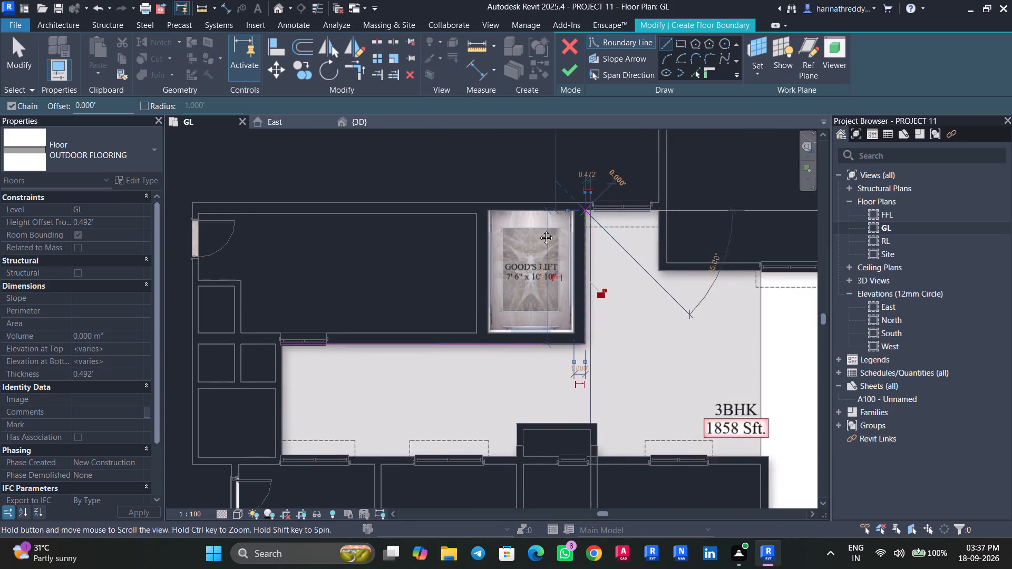
pyautogui.moveTo(538, 230); pyautogui.dragTo(498, 240, button='middle')
pyautogui.click(570, 238)
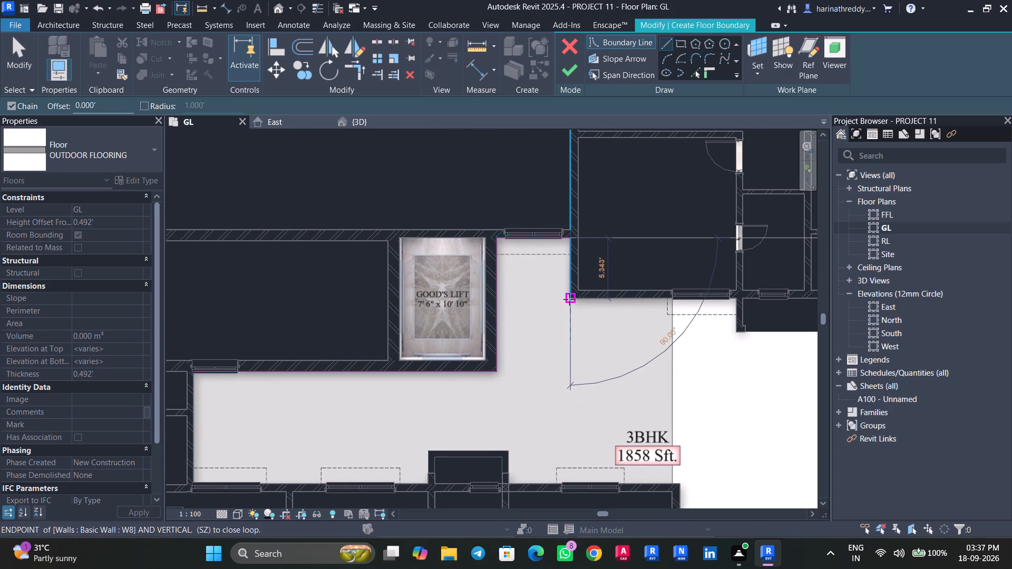
pyautogui.click(569, 299)
pyautogui.click(673, 302)
# Close the 1858 Sft. boundary with a 16.464 ft outer edge, the lower wall around the 2.952 ft deep shaft, and the west wall.
pyautogui.moveTo(676, 380); pyautogui.dragTo(649, 230, button='middle')
pyautogui.scroll(5, 648, 330)
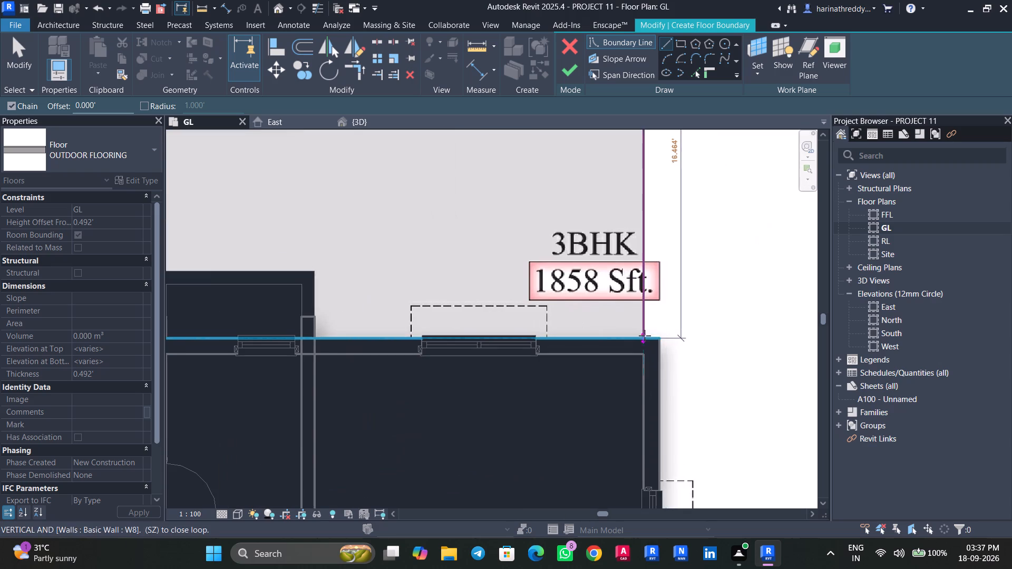
pyautogui.click(644, 337)
pyautogui.click(315, 336)
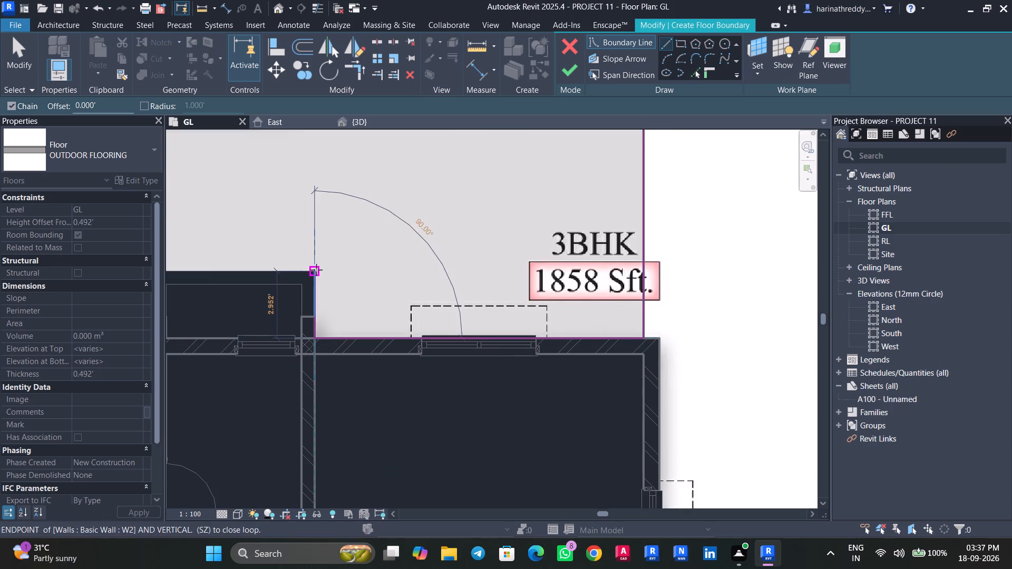
pyautogui.click(316, 270)
pyautogui.moveTo(316, 270); pyautogui.dragTo(642, 295, button='middle')
pyautogui.click(480, 299)
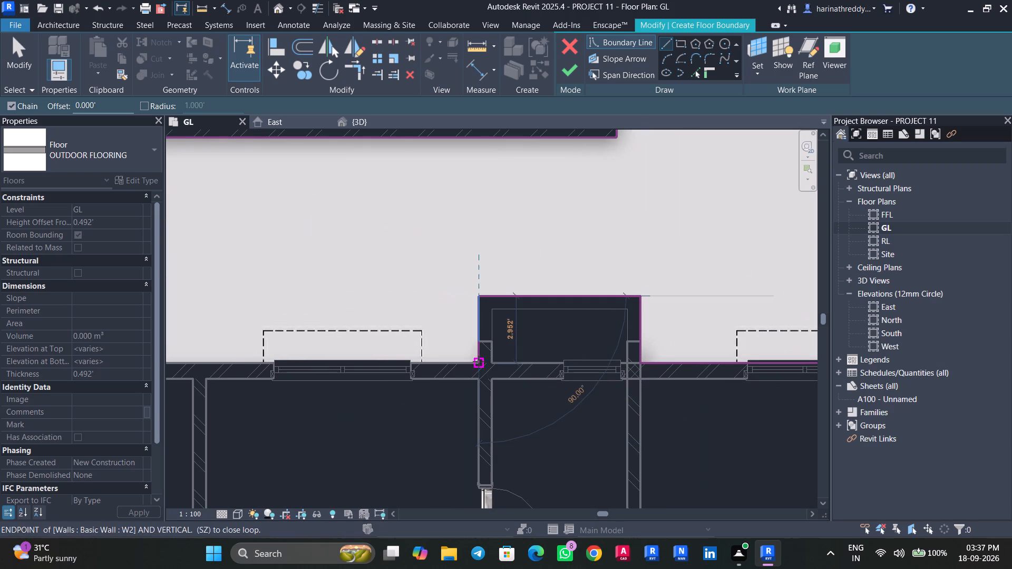
pyautogui.click(479, 361)
pyautogui.moveTo(342, 353); pyautogui.dragTo(635, 355, button='middle')
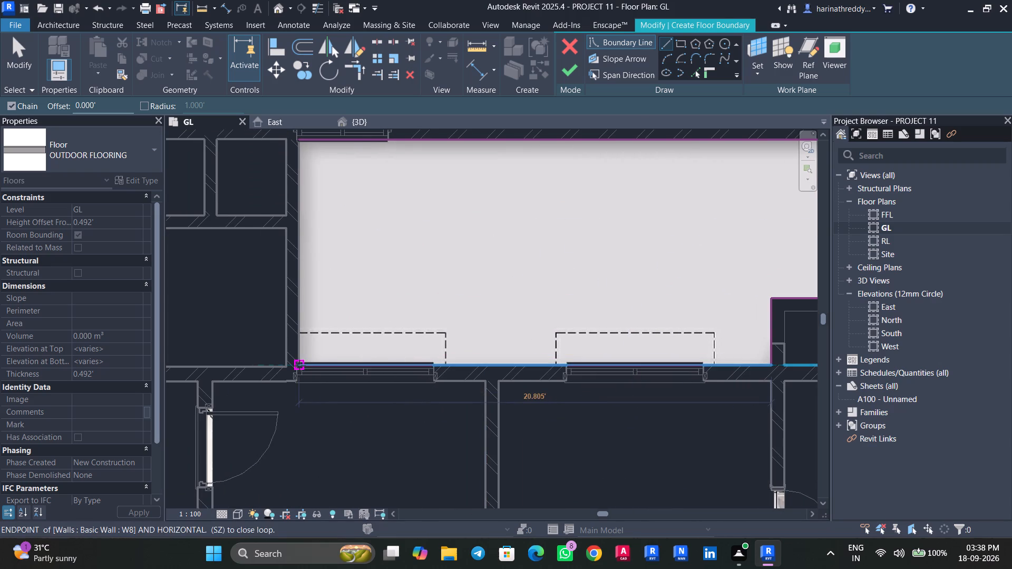
pyautogui.click(299, 366)
pyautogui.click(300, 143)
pyautogui.scroll(-10, 332, 230)
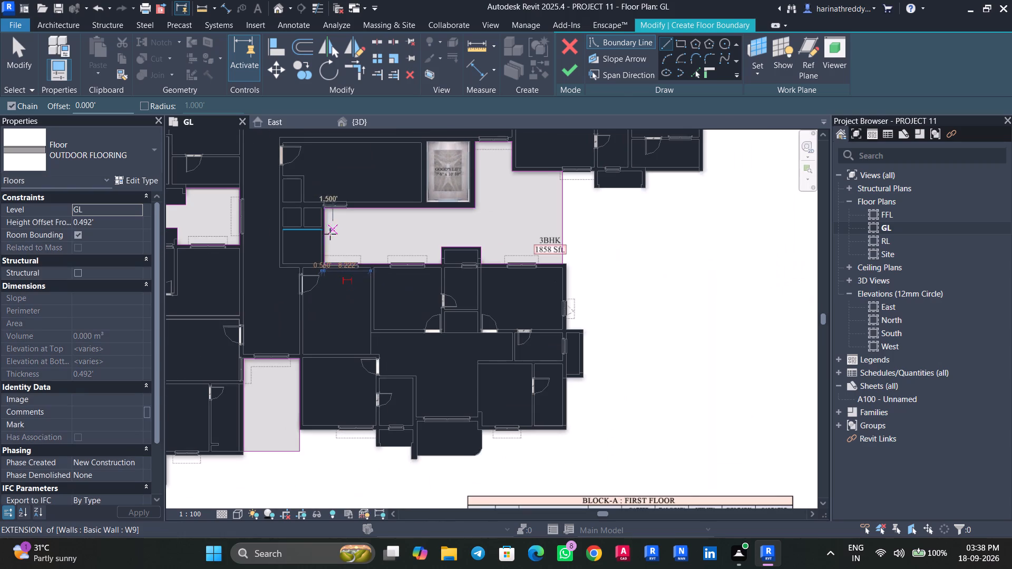
pyautogui.press('Escape')
# Review the sketched open-area boundaries across the block and finish the OUTDOOR FLOORING floor.
pyautogui.moveTo(367, 371); pyautogui.dragTo(426, 456, button='middle')
pyautogui.moveTo(336, 388); pyautogui.dragTo(578, 468, button='middle')
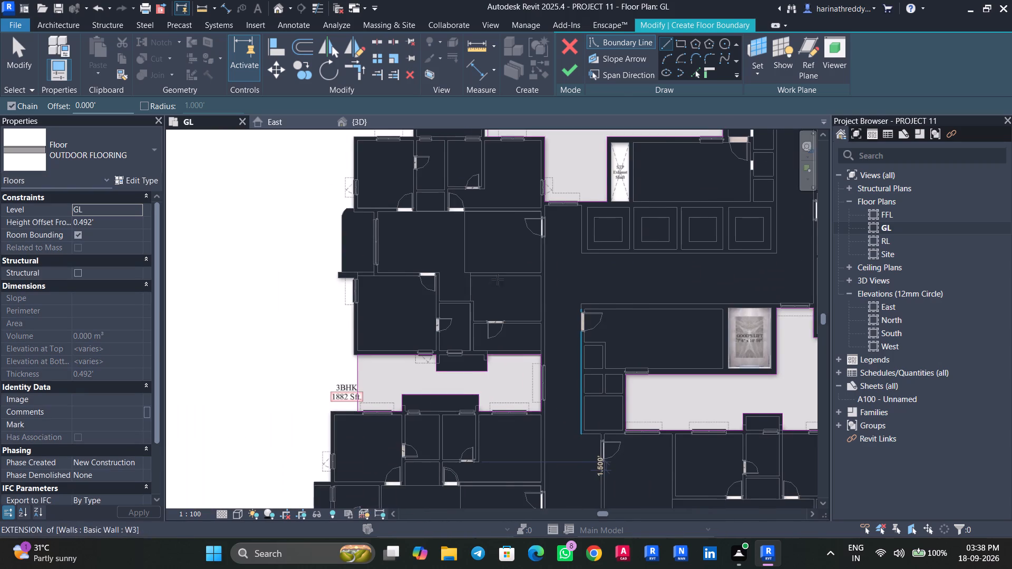
pyautogui.moveTo(495, 274); pyautogui.dragTo(356, 476, button='middle')
pyautogui.moveTo(548, 453); pyautogui.dragTo(288, 540, button='middle')
pyautogui.moveTo(424, 278); pyautogui.dragTo(427, 390, button='middle')
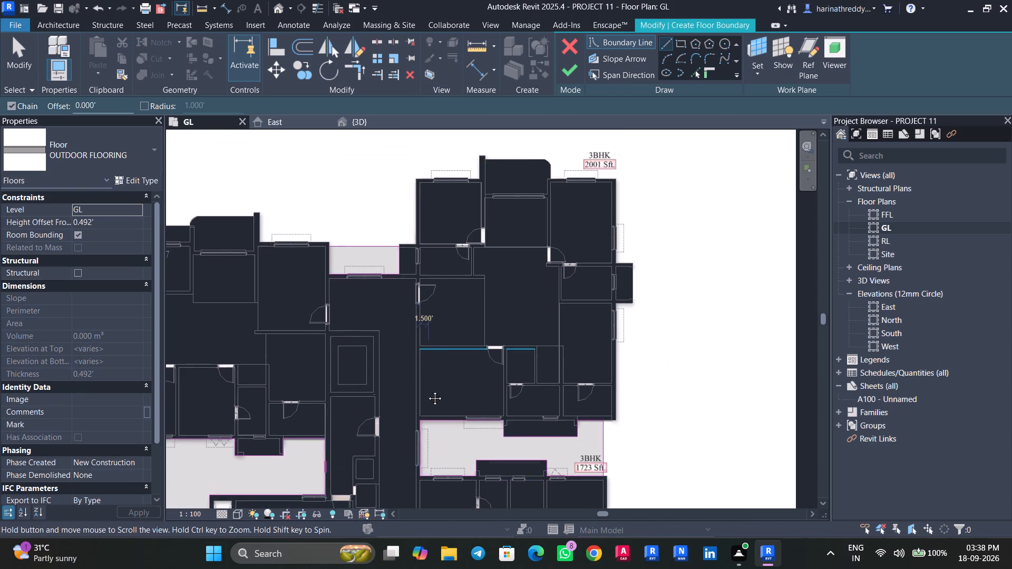
pyautogui.moveTo(427, 390); pyautogui.dragTo(339, 104, button='middle')
pyautogui.moveTo(368, 315); pyautogui.dragTo(526, 53, button='middle')
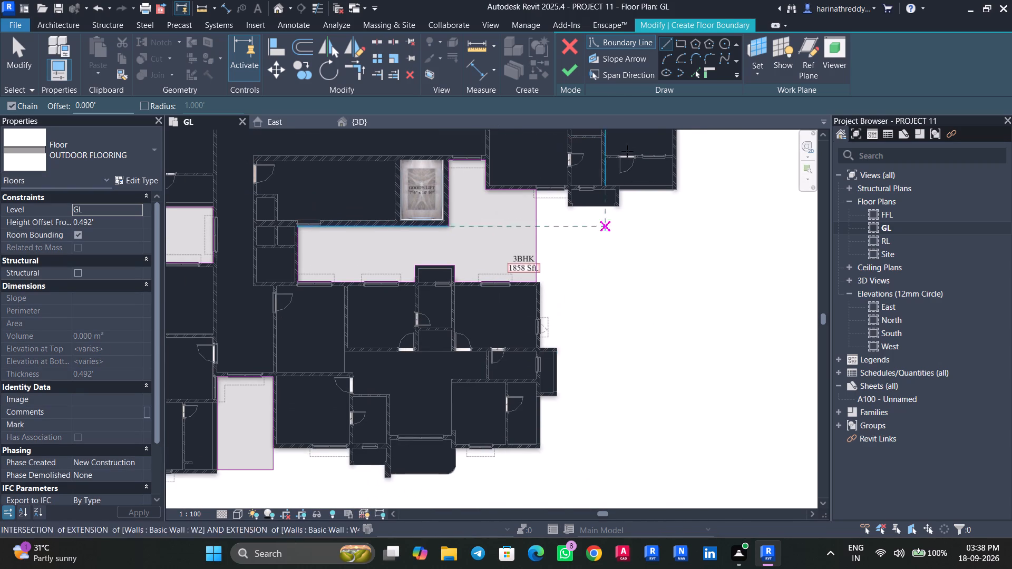
pyautogui.click(573, 73)
pyautogui.press('Escape')
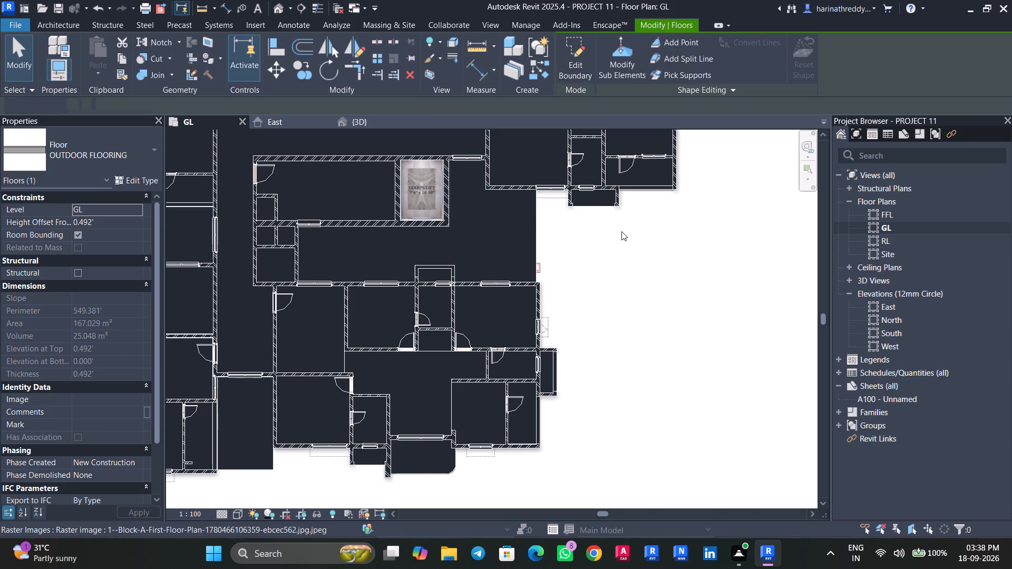
# Examine the floor types of the outer and inner floors in the row of four lift shafts.
pyautogui.scroll(-3, 632, 287)
pyautogui.scroll(11, 502, 220)
pyautogui.moveTo(485, 273); pyautogui.dragTo(463, 425, button='middle')
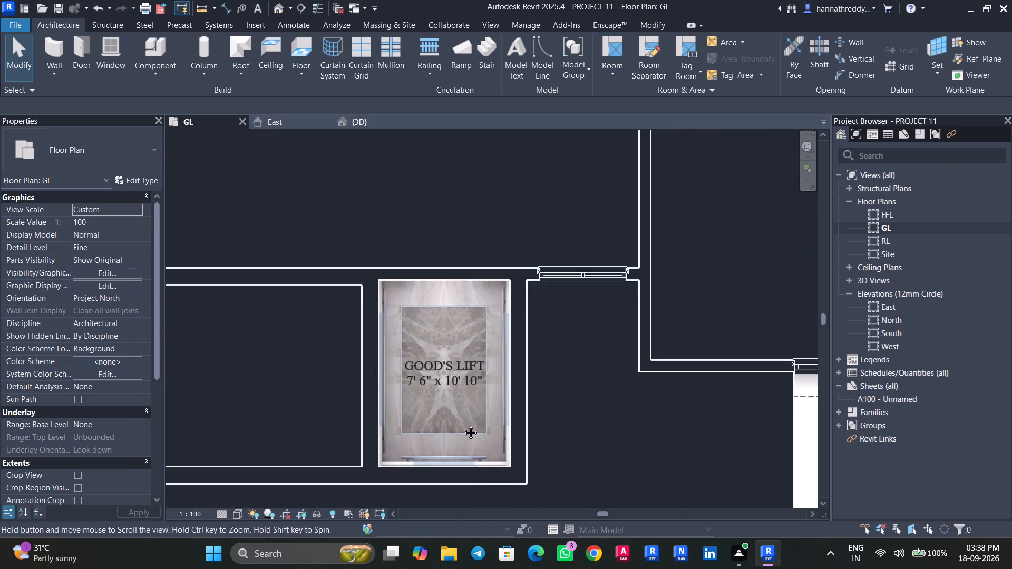
pyautogui.moveTo(463, 425); pyautogui.dragTo(463, 430, button='middle')
pyautogui.scroll(-4, 463, 426)
pyautogui.moveTo(528, 218); pyautogui.dragTo(523, 444, button='middle')
pyautogui.scroll(-2, 523, 430)
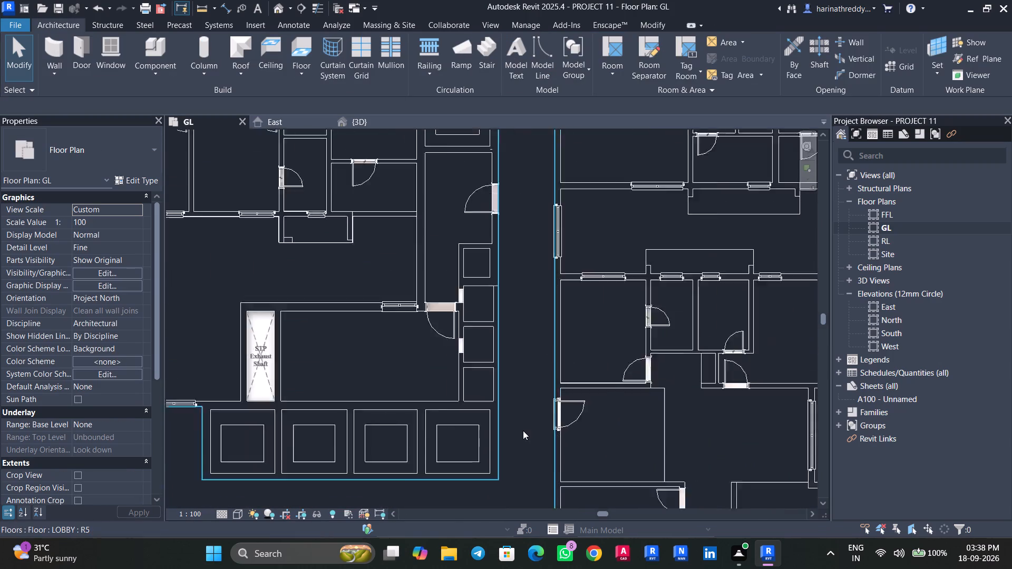
pyautogui.scroll(-3, 523, 430)
pyautogui.moveTo(507, 430); pyautogui.dragTo(493, 297, button='middle')
pyautogui.scroll(4, 480, 311)
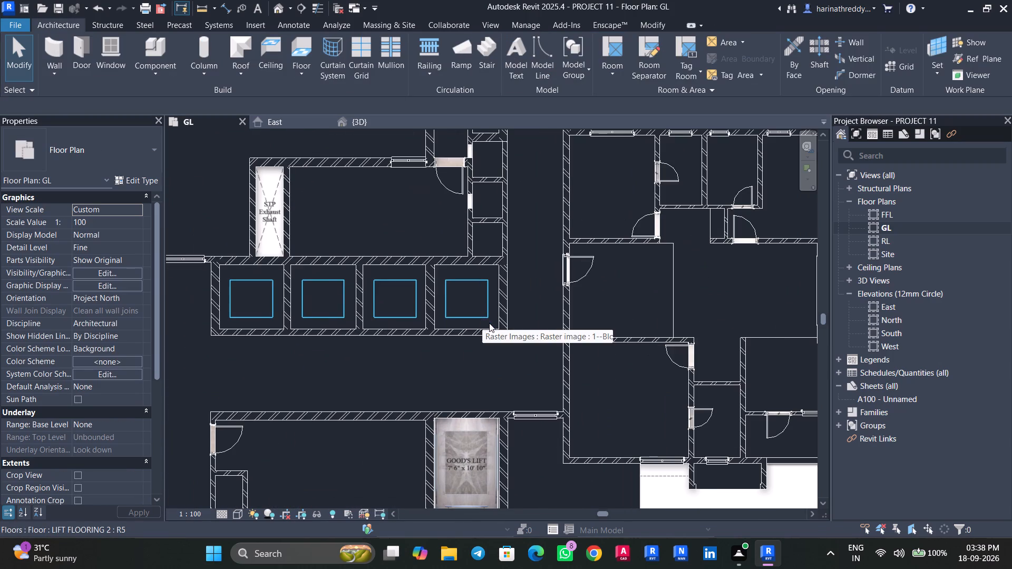
pyautogui.click(498, 317)
pyautogui.press('Escape')
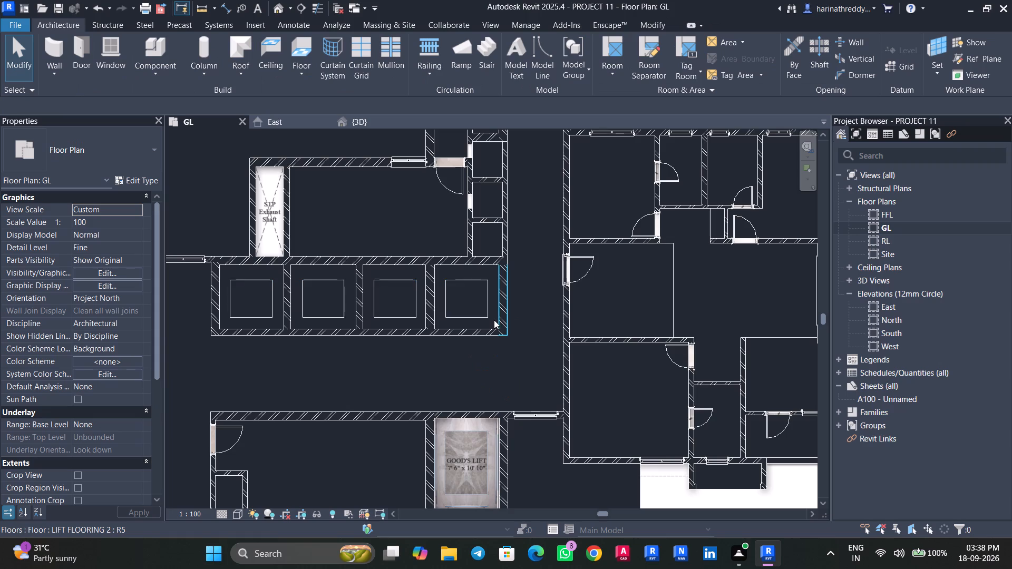
pyautogui.scroll(6, 494, 320)
pyautogui.click(482, 325)
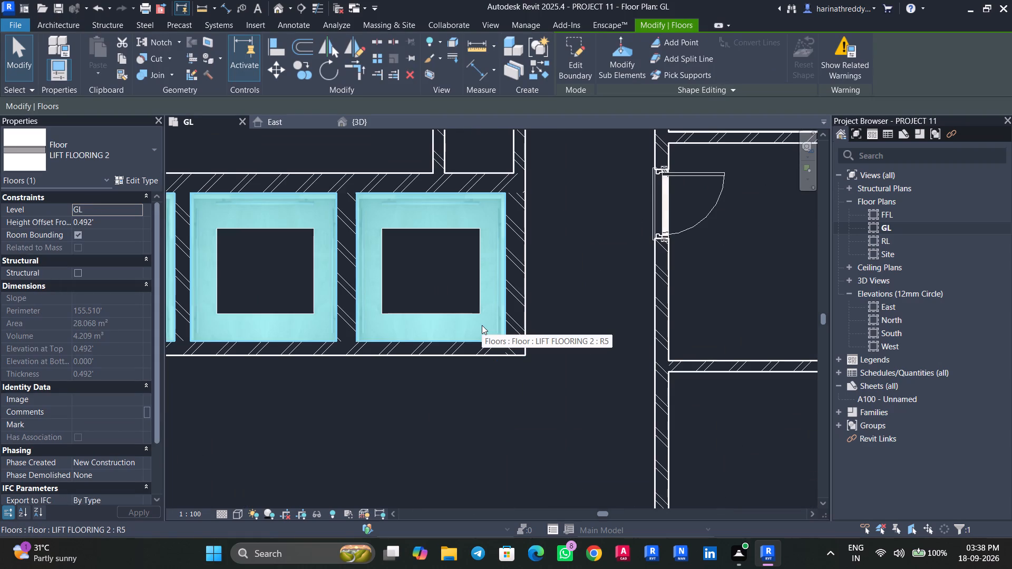
pyautogui.press('Escape')
pyautogui.click(460, 284)
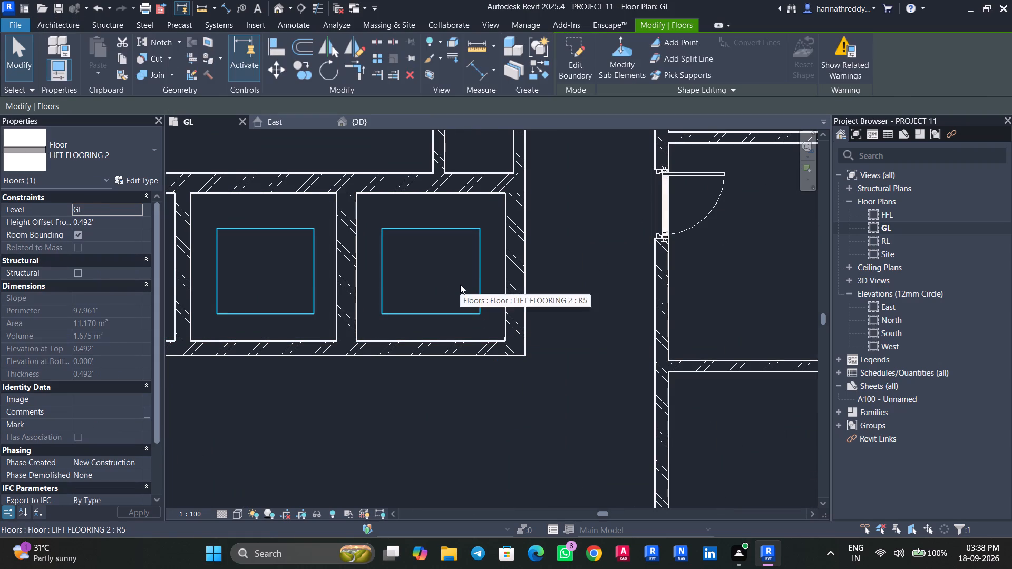
pyautogui.press('Escape')
pyautogui.press('Tab')
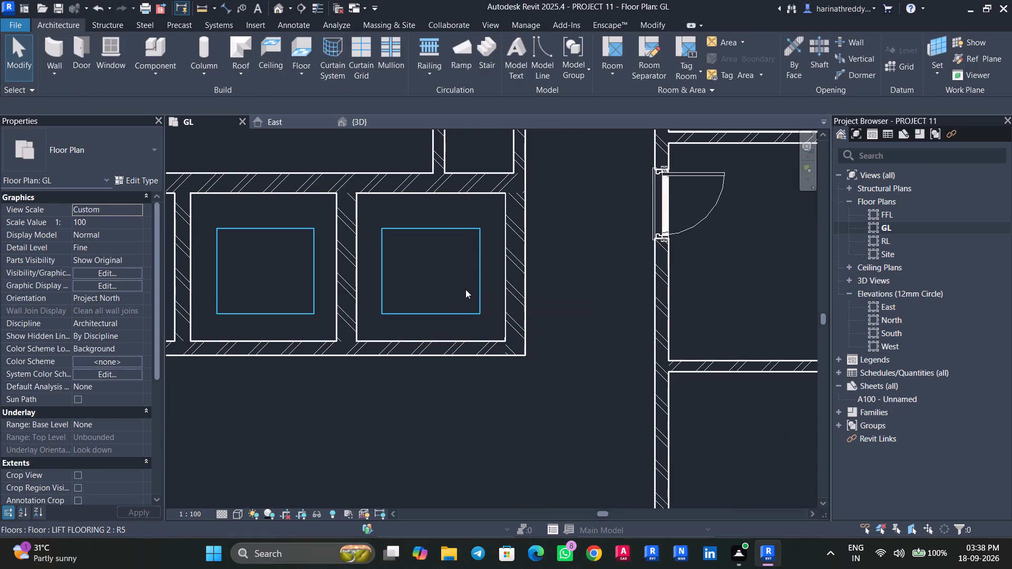
pyautogui.click(465, 289)
pyautogui.press('Tab')
pyautogui.press('Escape')
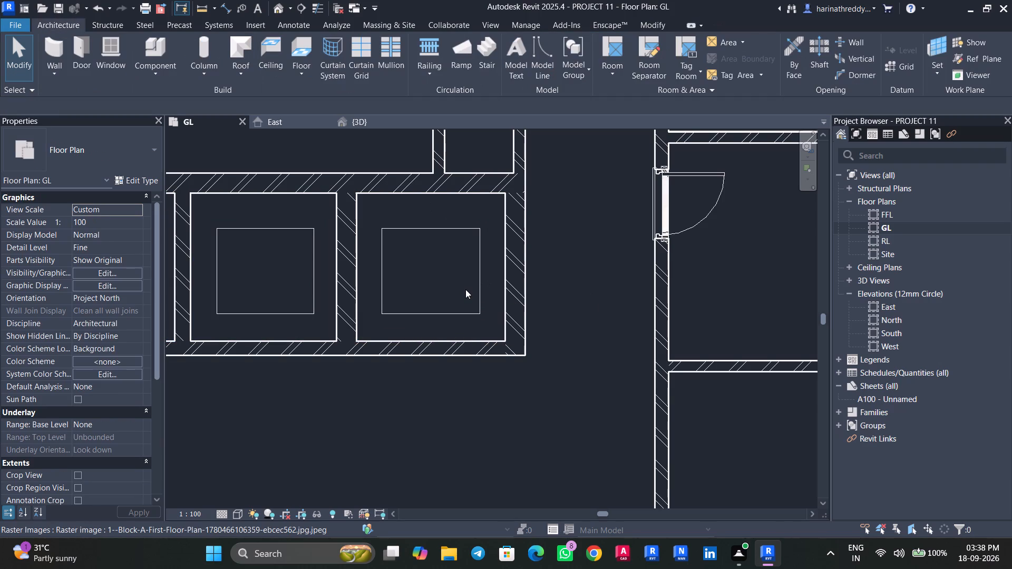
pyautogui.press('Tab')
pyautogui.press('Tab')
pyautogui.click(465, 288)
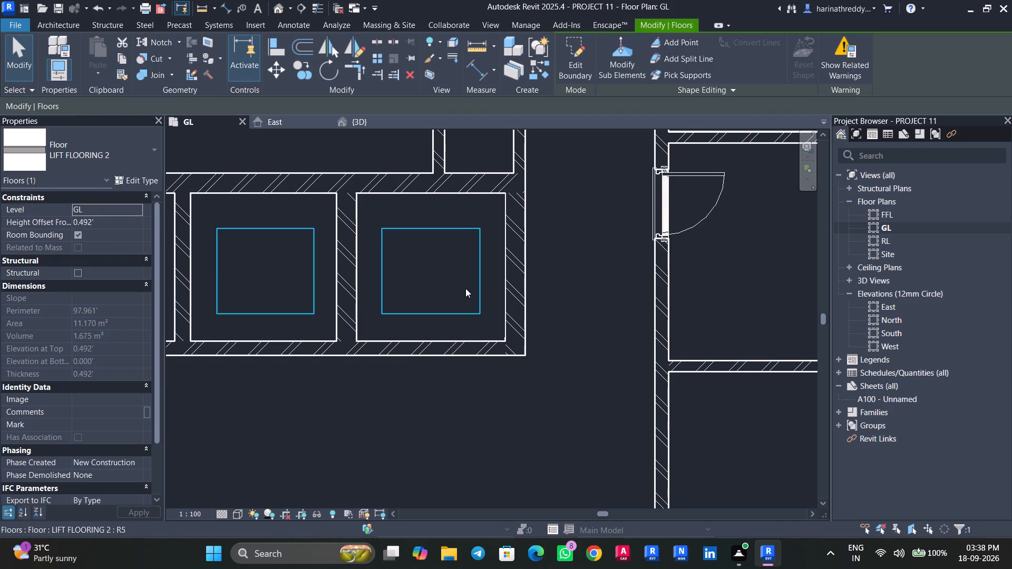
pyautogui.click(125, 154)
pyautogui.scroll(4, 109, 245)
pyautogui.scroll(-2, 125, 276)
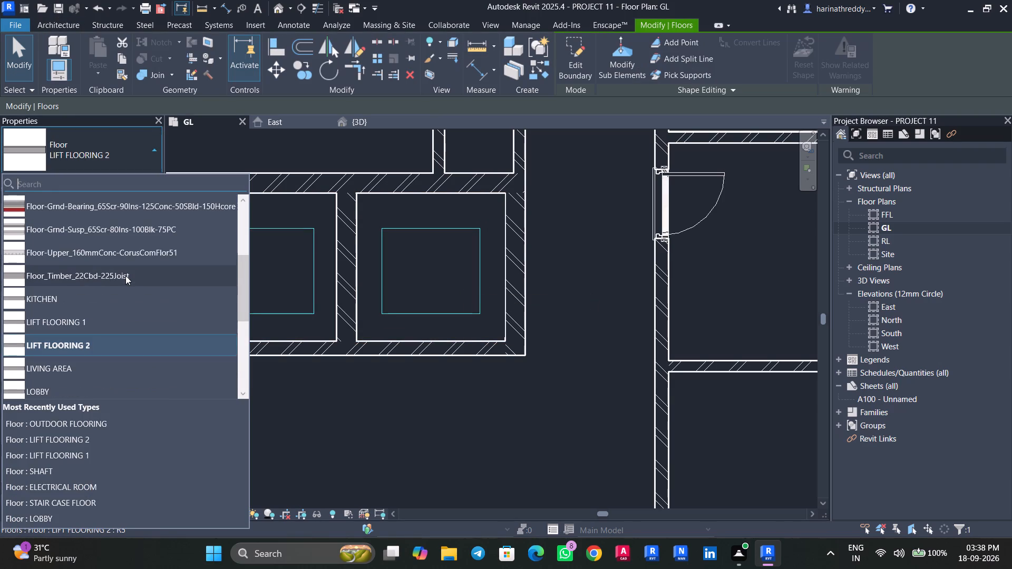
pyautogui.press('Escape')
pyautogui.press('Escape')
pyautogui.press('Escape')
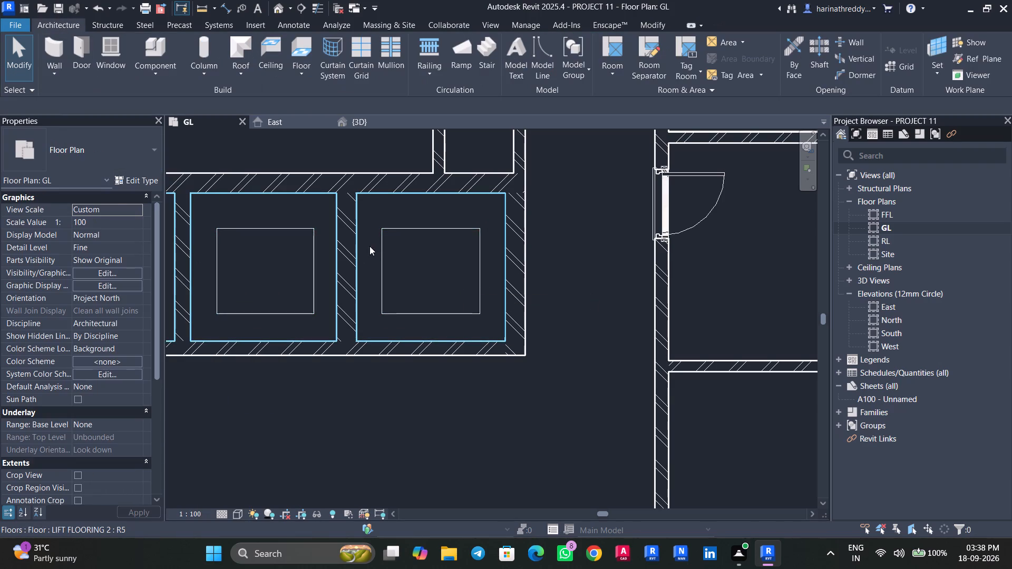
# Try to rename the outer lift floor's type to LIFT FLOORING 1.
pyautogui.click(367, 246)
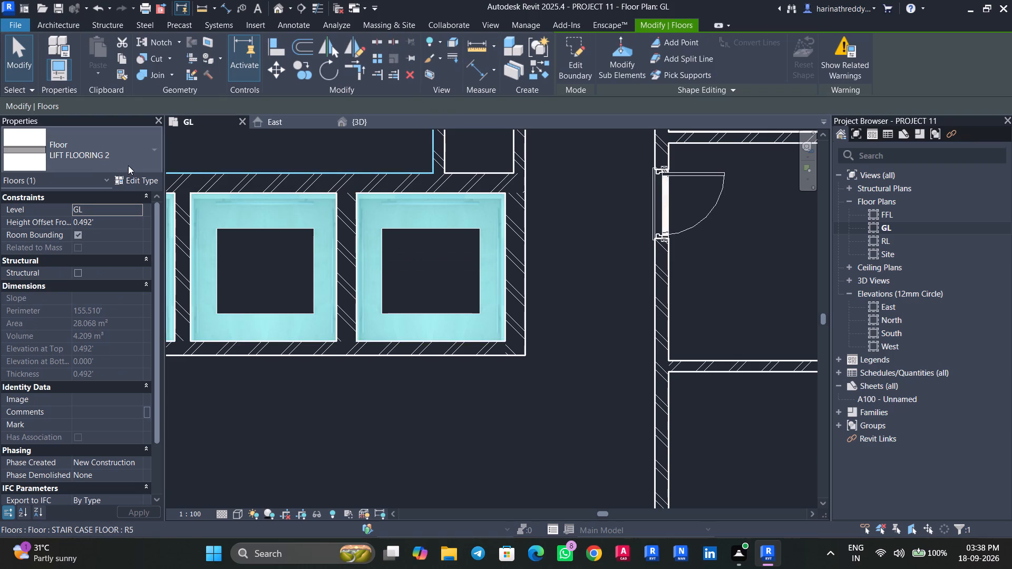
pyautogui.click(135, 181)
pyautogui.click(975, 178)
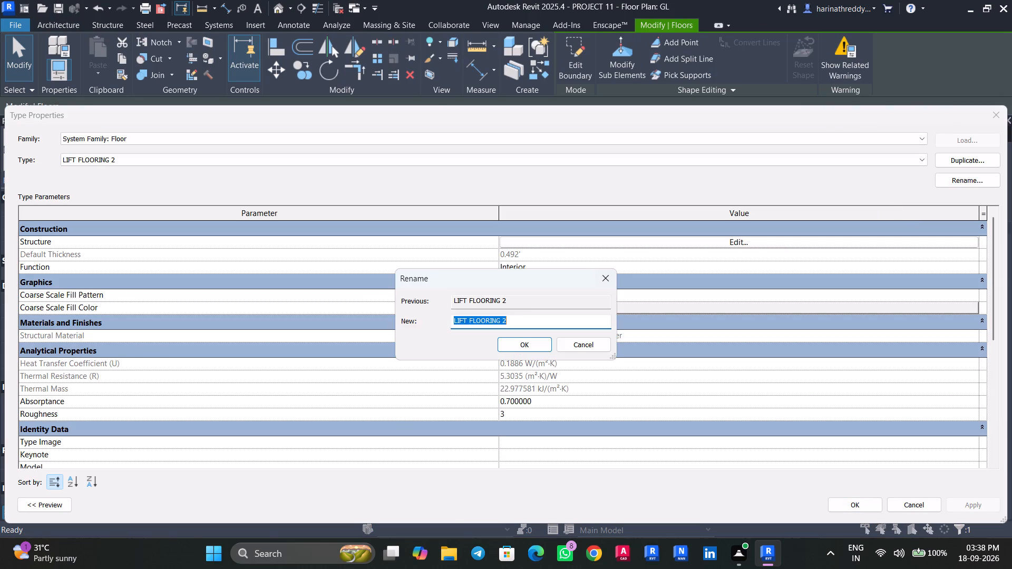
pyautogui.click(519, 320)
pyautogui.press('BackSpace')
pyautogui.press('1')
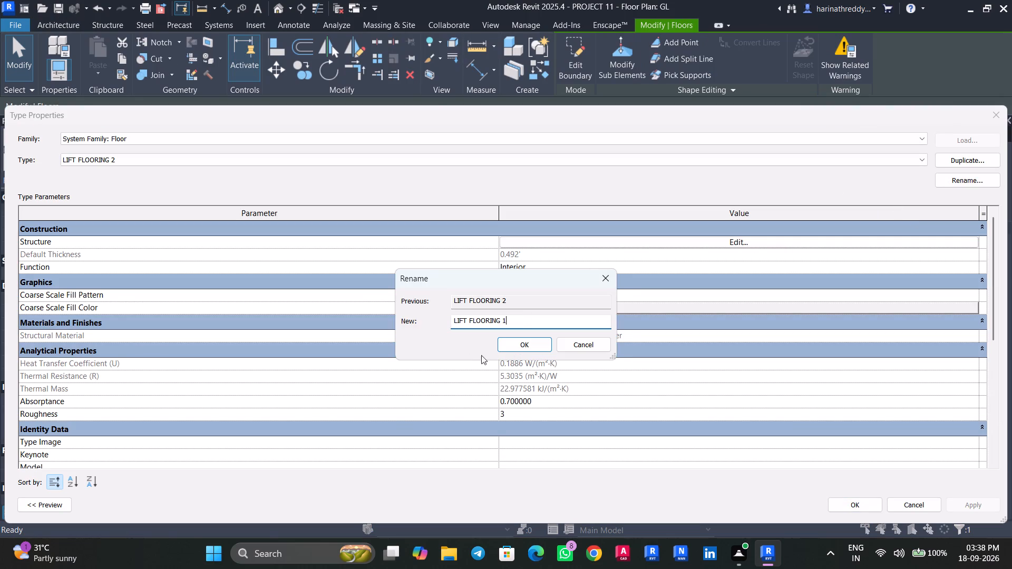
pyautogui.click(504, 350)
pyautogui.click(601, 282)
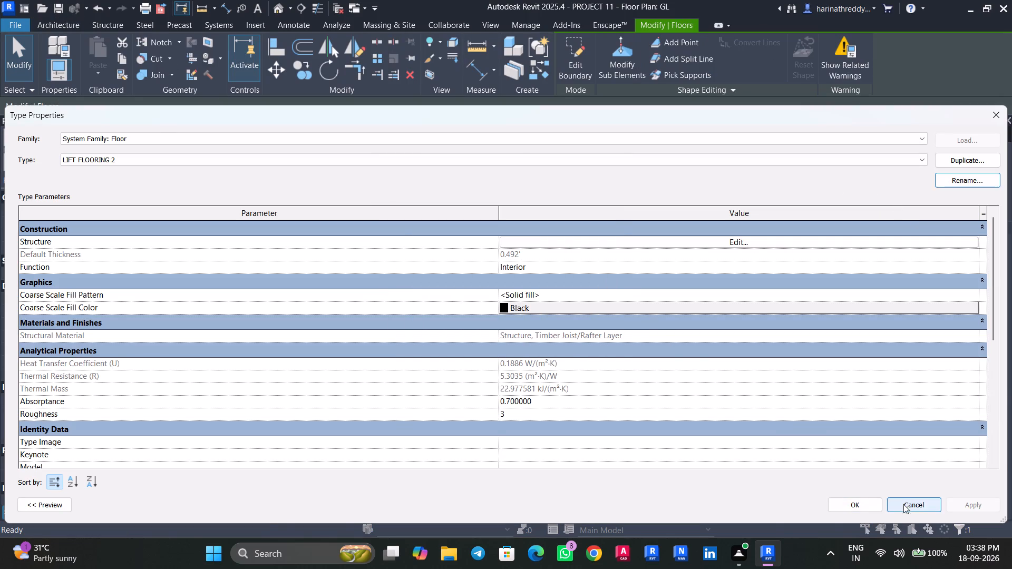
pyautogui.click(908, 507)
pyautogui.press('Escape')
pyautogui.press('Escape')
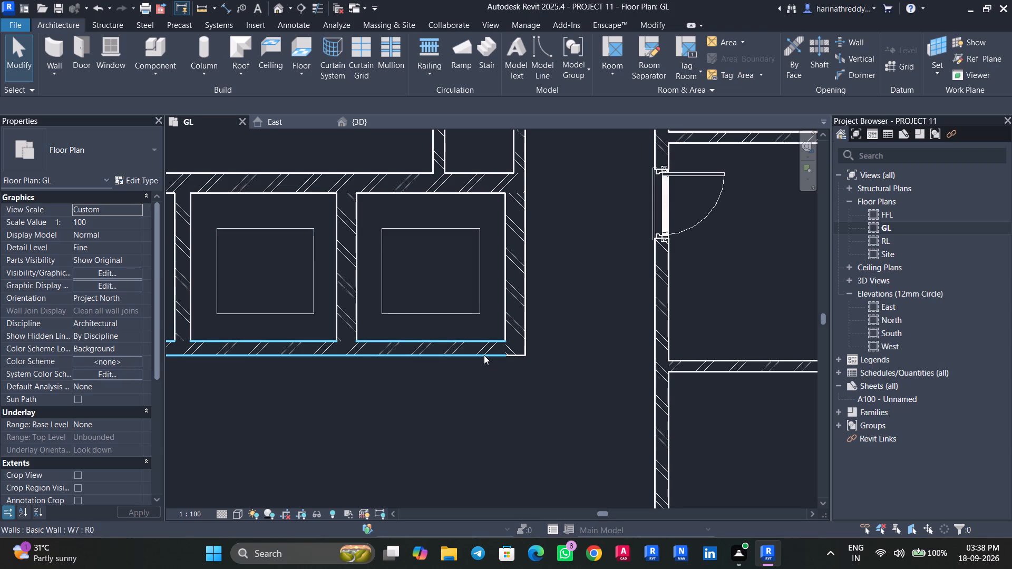
# Change the type of the outer floor in the row of four lift shafts to LIFT FLOORING 1.
pyautogui.click(434, 292)
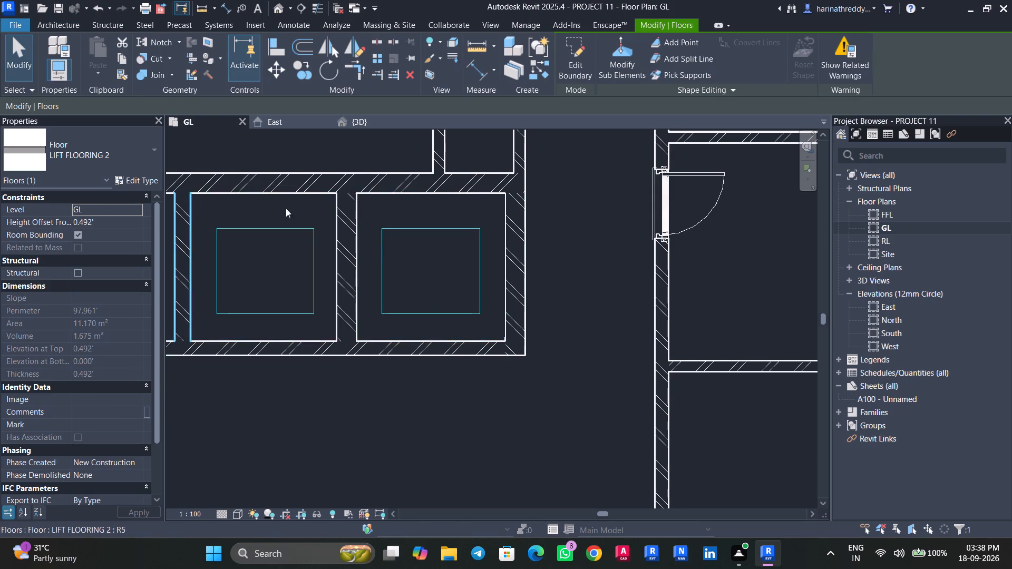
pyautogui.press('Escape')
pyautogui.click(366, 208)
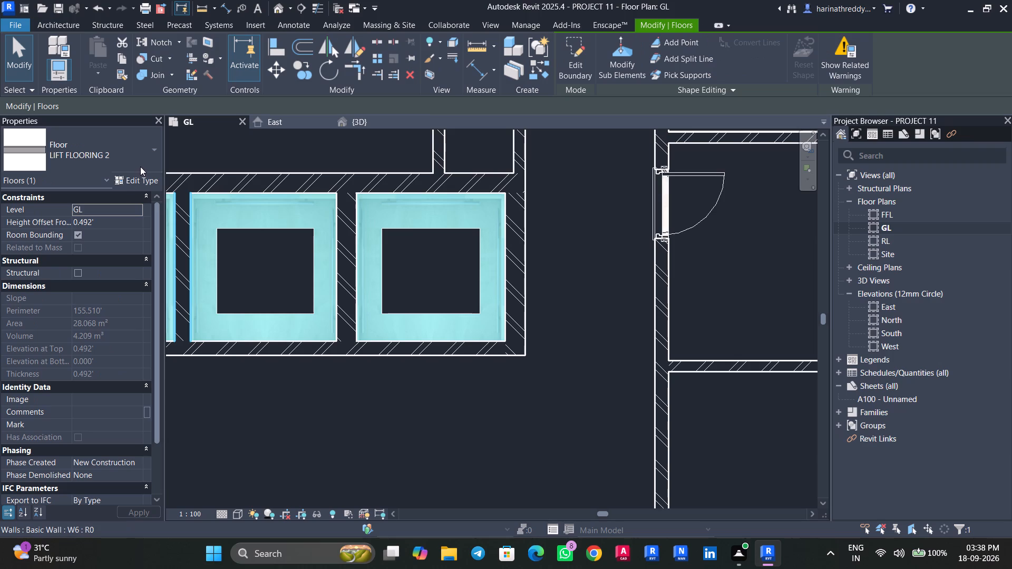
pyautogui.click(142, 161)
pyautogui.scroll(2, 87, 229)
pyautogui.click(86, 320)
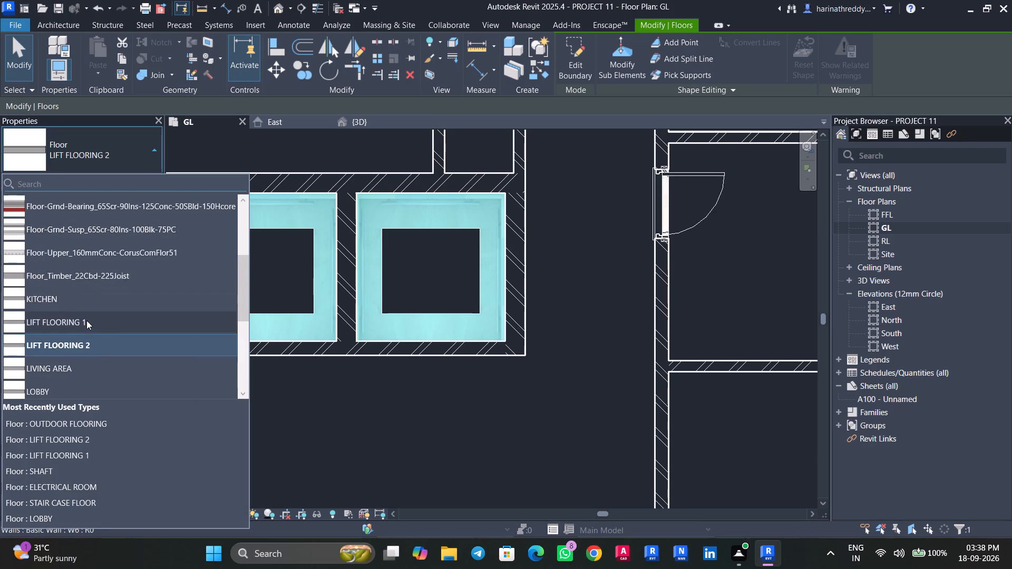
pyautogui.press('Escape')
# Examine the floors of the separate upper lift shaft and check which floor element the inner panel belongs to.
pyautogui.scroll(-8, 552, 371)
pyautogui.moveTo(567, 234); pyautogui.dragTo(552, 368, button='middle')
pyautogui.scroll(5, 494, 185)
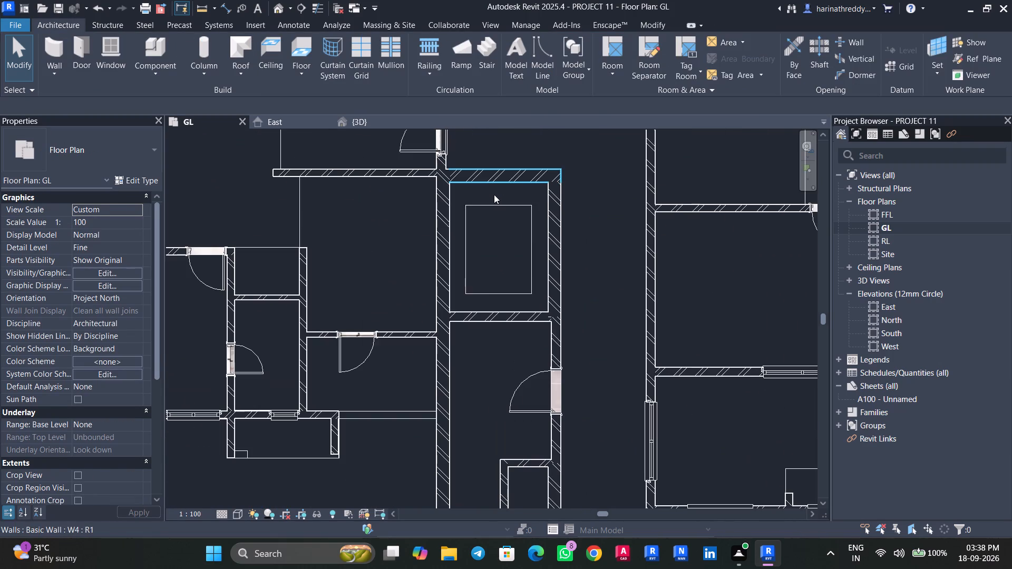
pyautogui.click(494, 194)
pyautogui.press('Escape')
pyautogui.click(486, 231)
pyautogui.scroll(-6, 487, 231)
pyautogui.moveTo(487, 231); pyautogui.dragTo(436, 21, button='middle')
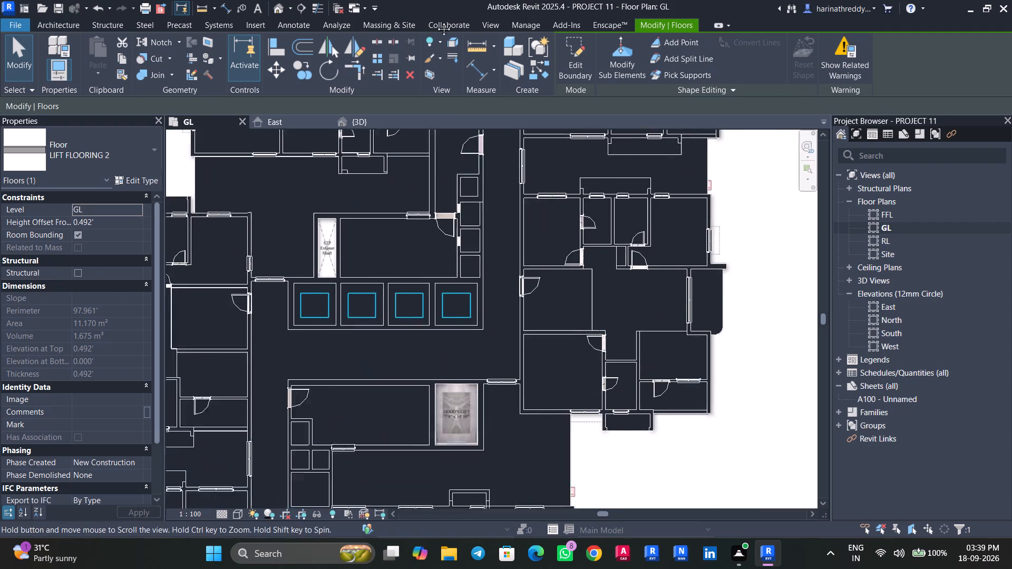
pyautogui.moveTo(436, 21); pyautogui.dragTo(432, 10, button='middle')
pyautogui.press('Escape')
# Create a similar LIFT FLOORING 1 floor as a rectangle about 7.63 ft wide filling the goods lift shaft.
pyautogui.scroll(7, 432, 350)
pyautogui.moveTo(432, 350); pyautogui.dragTo(429, 243, button='middle')
pyautogui.scroll(1, 429, 251)
pyautogui.moveTo(475, 234); pyautogui.dragTo(484, 319, button='middle')
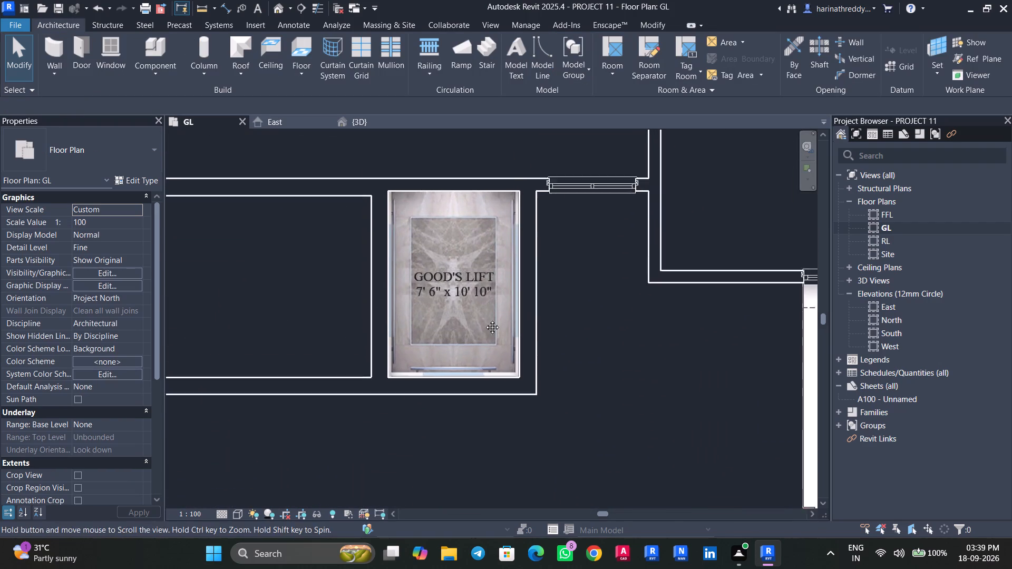
pyautogui.moveTo(484, 319); pyautogui.dragTo(484, 323, button='middle')
pyautogui.scroll(-4, 317, 207)
pyautogui.moveTo(332, 195); pyautogui.dragTo(381, 399, button='middle')
pyautogui.scroll(5, 427, 293)
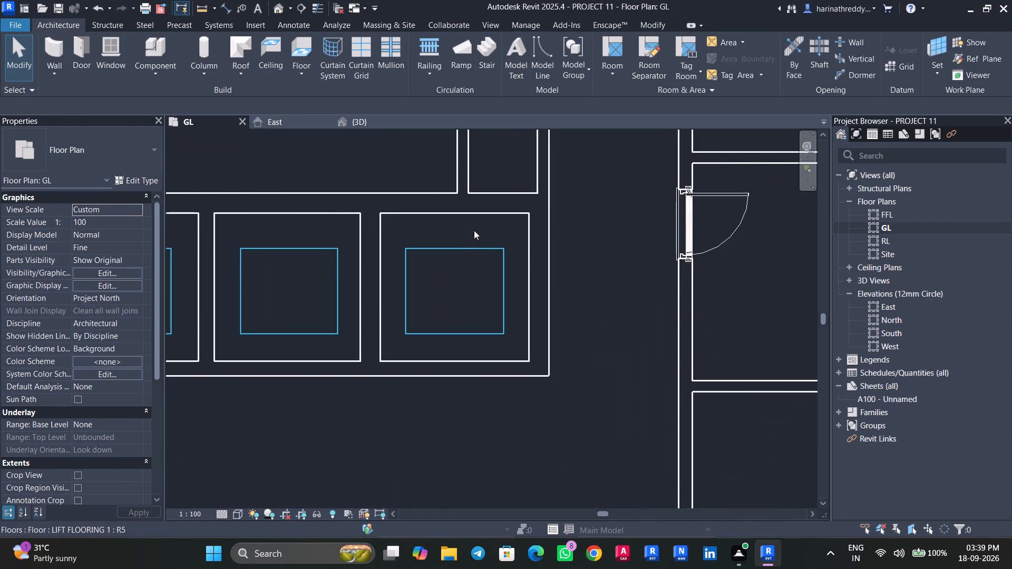
pyautogui.click(474, 230)
pyautogui.write('CS')
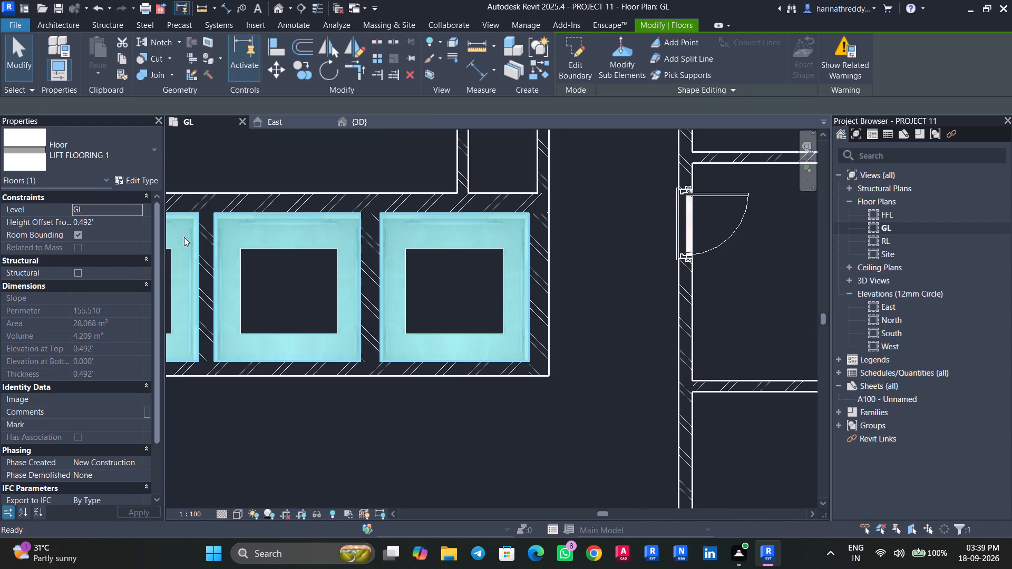
pyautogui.moveTo(401, 438); pyautogui.dragTo(330, 183, button='middle')
pyautogui.click(682, 42)
pyautogui.moveTo(275, 495); pyautogui.dragTo(287, 400, button='middle')
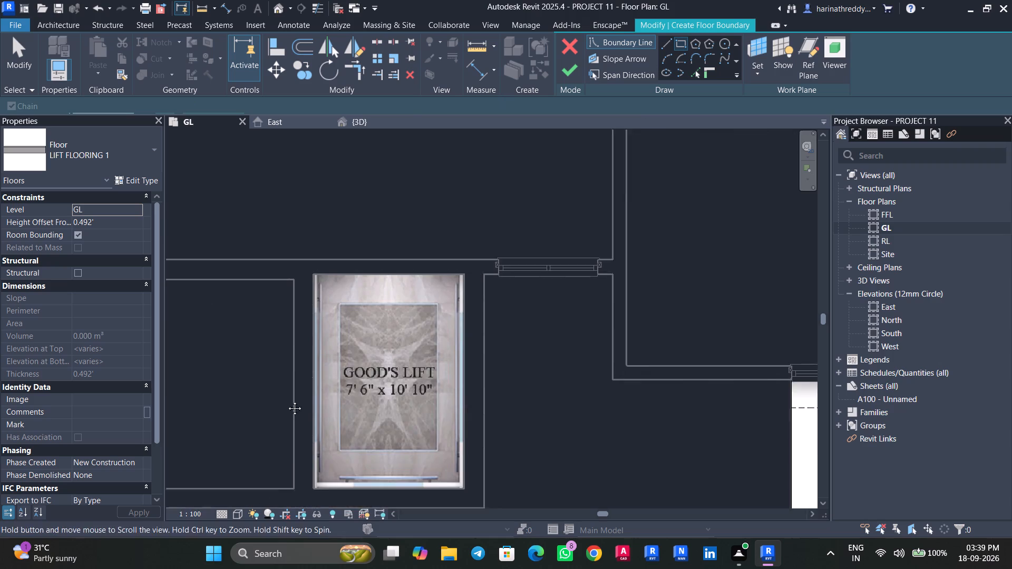
pyautogui.moveTo(287, 400); pyautogui.dragTo(294, 372, button='middle')
pyautogui.click(330, 187)
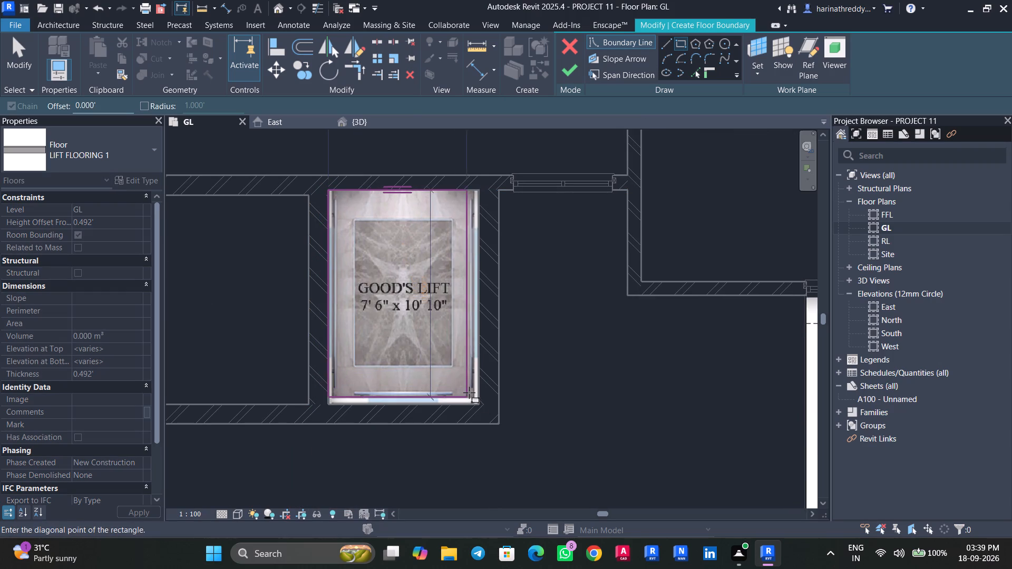
pyautogui.click(475, 401)
pyautogui.moveTo(582, 263); pyautogui.dragTo(568, 425, button='middle')
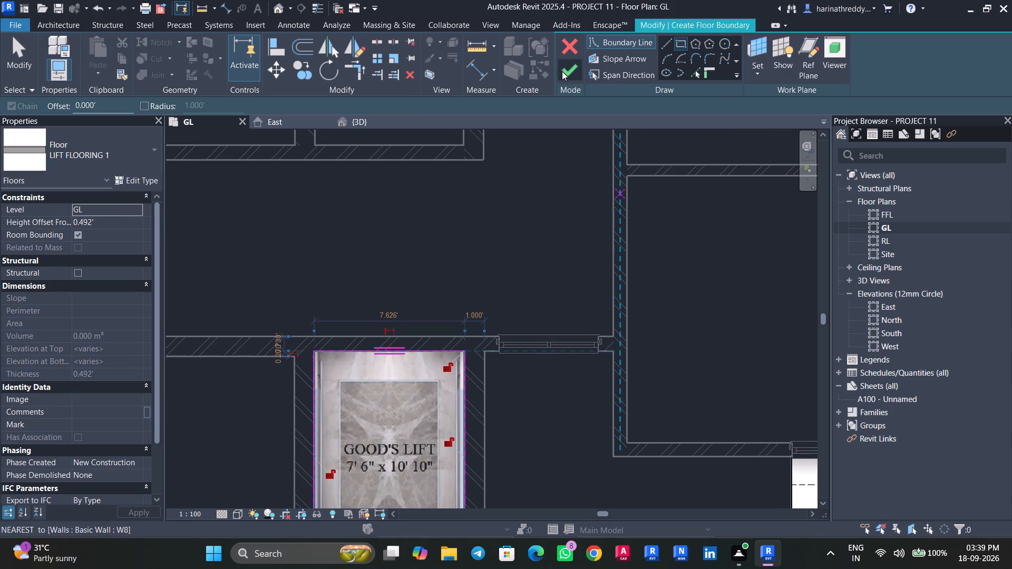
pyautogui.click(562, 71)
pyautogui.scroll(-3, 501, 230)
pyautogui.moveTo(501, 234); pyautogui.dragTo(502, 408, button='middle')
pyautogui.press('Escape')
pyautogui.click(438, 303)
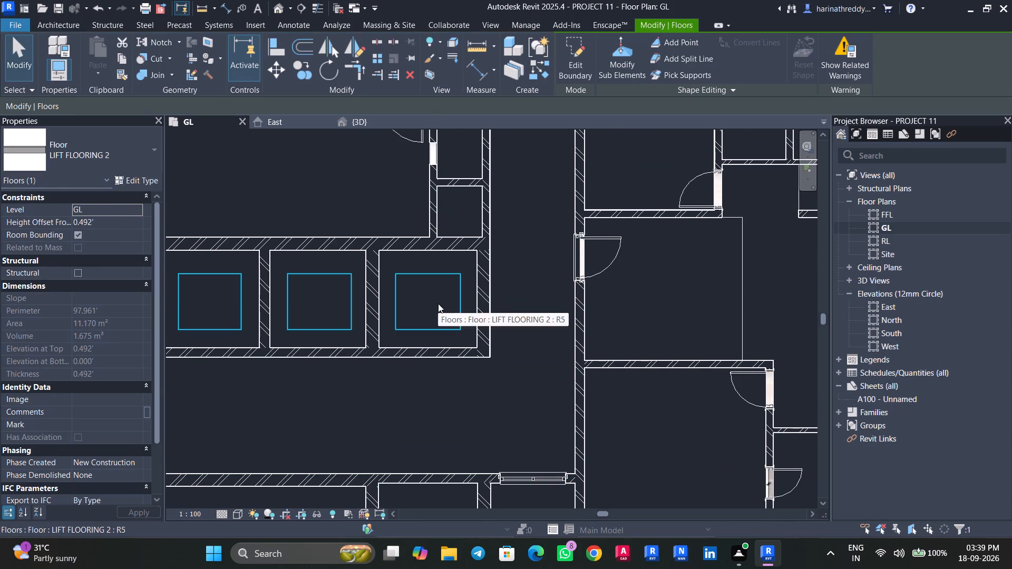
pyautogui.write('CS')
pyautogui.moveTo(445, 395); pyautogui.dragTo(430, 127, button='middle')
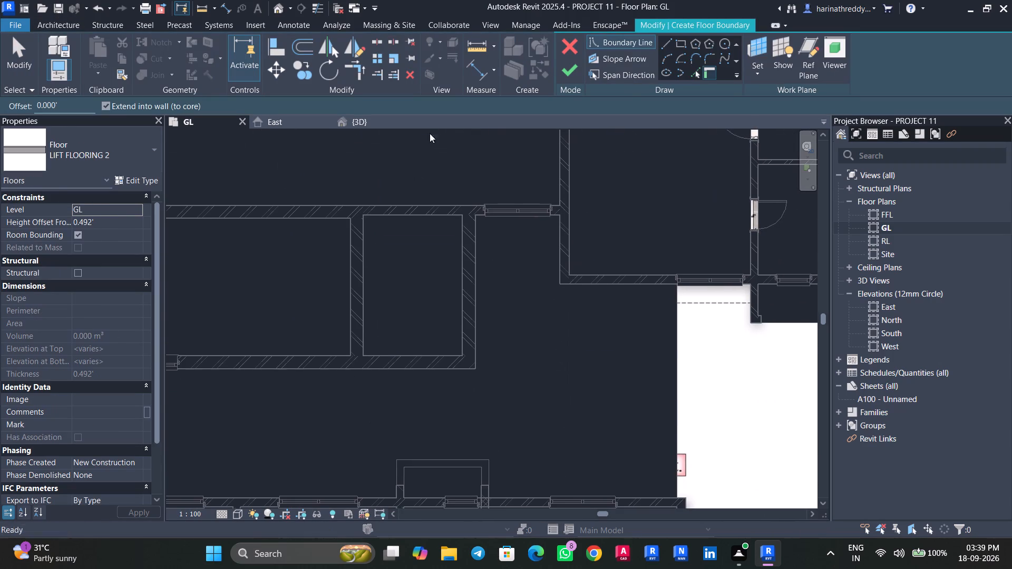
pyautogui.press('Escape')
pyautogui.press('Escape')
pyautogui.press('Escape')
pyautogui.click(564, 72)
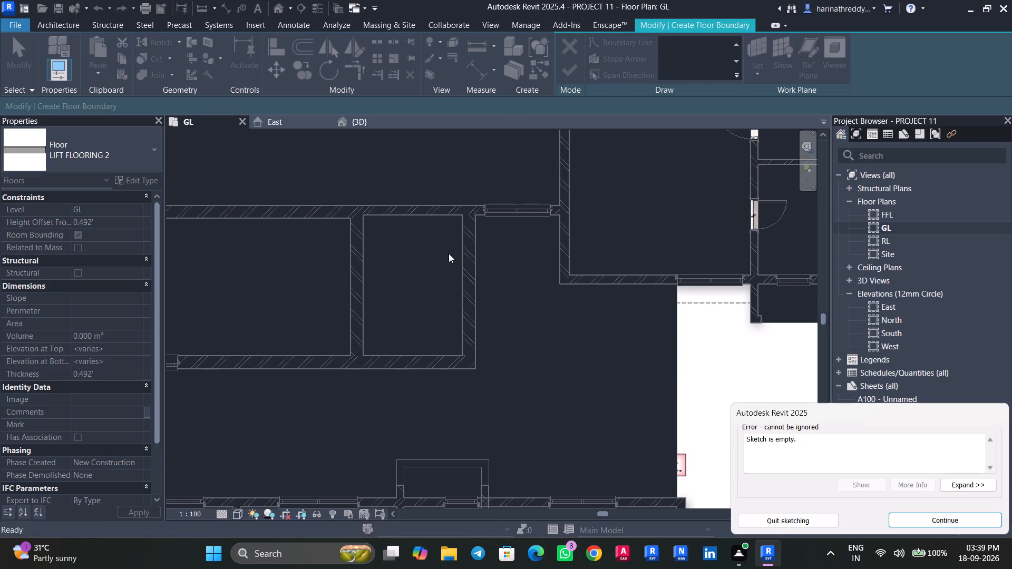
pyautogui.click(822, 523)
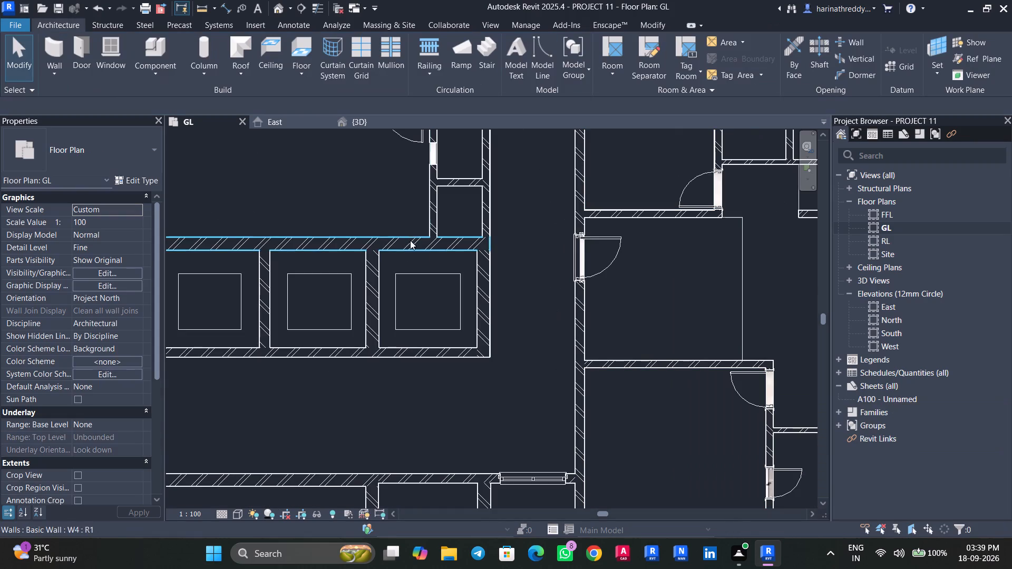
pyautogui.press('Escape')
# Temporarily hide the outer floor of the goods lift shaft to expose the underlying plan image.
pyautogui.moveTo(440, 287); pyautogui.dragTo(436, 79, button='middle')
pyautogui.scroll(-4, 473, 232)
pyautogui.moveTo(441, 284); pyautogui.dragTo(437, 335, button='middle')
pyautogui.scroll(-1, 441, 287)
pyautogui.click(437, 334)
pyautogui.write('HH')
# Create a similar LIFT FLOORING 2 floor over the goods lift's inner rectangle, with a perimeter of about 24.8 ft.
pyautogui.scroll(2, 438, 211)
pyautogui.scroll(-1, 438, 211)
pyautogui.scroll(3, 438, 211)
pyautogui.click(438, 211)
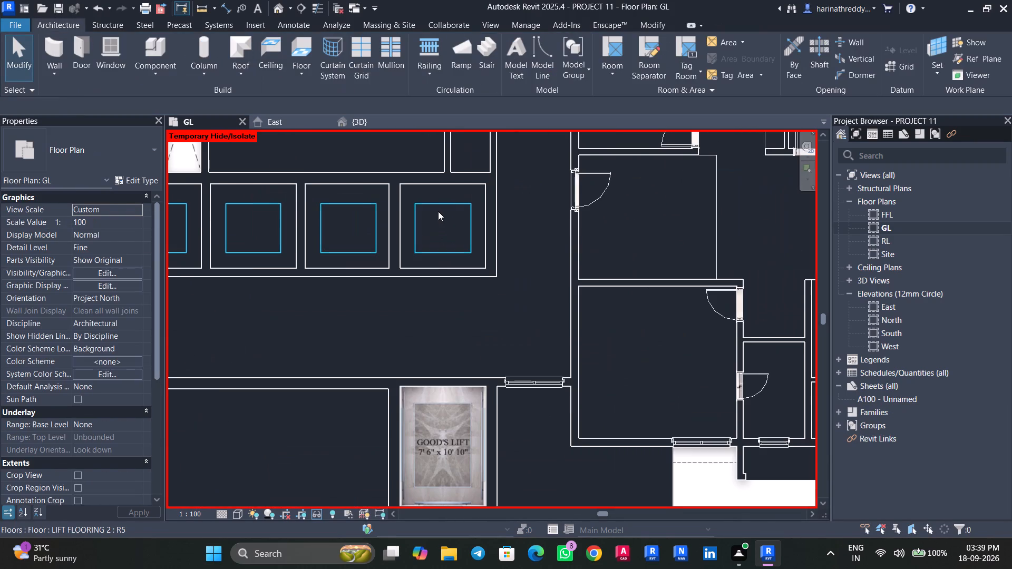
pyautogui.write('CS')
pyautogui.moveTo(476, 302); pyautogui.dragTo(465, 97, button='middle')
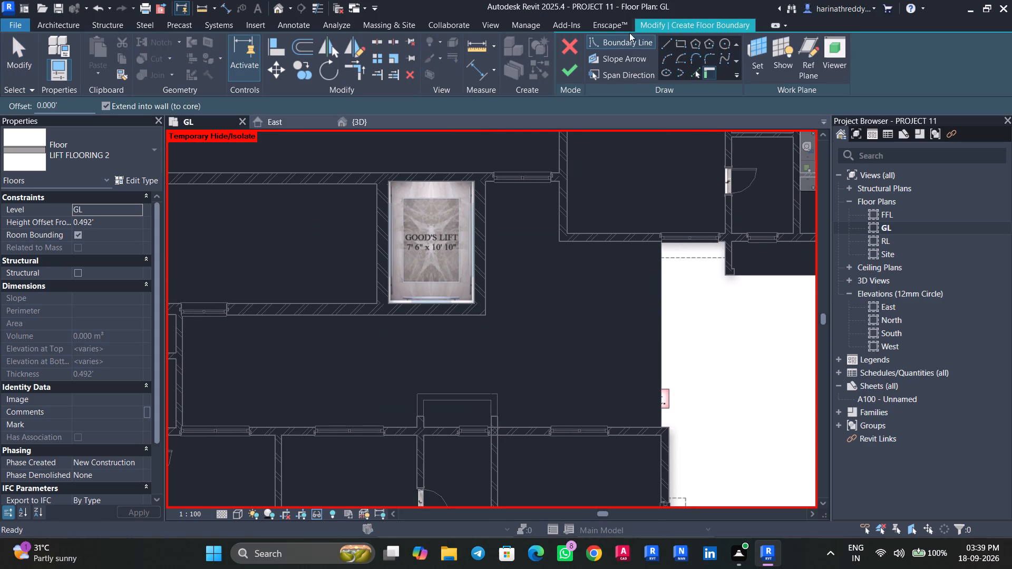
pyautogui.click(677, 45)
pyautogui.scroll(4, 387, 250)
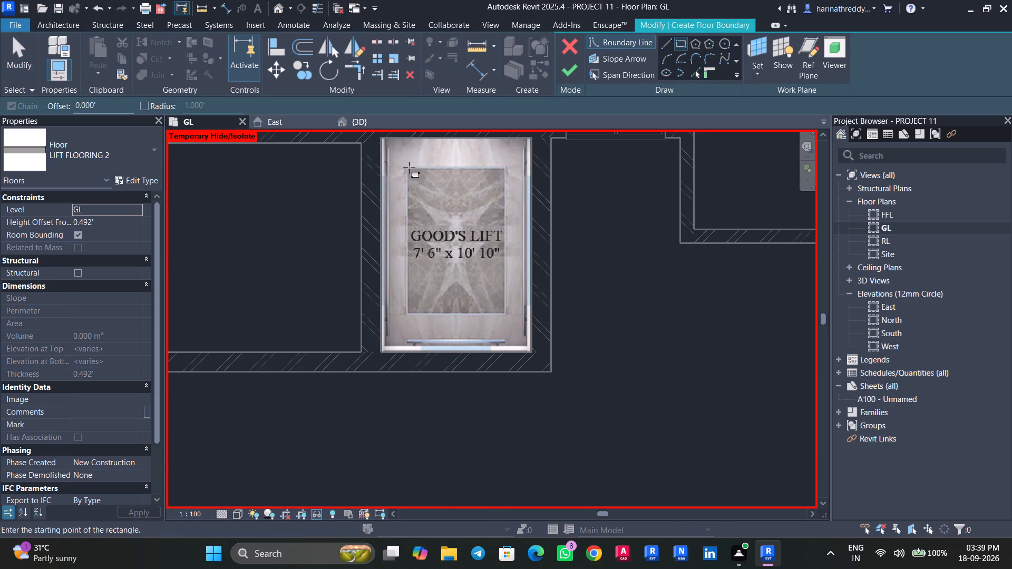
pyautogui.scroll(5, 408, 170)
pyautogui.click(405, 165)
pyautogui.moveTo(527, 366); pyautogui.dragTo(510, 302, button='middle')
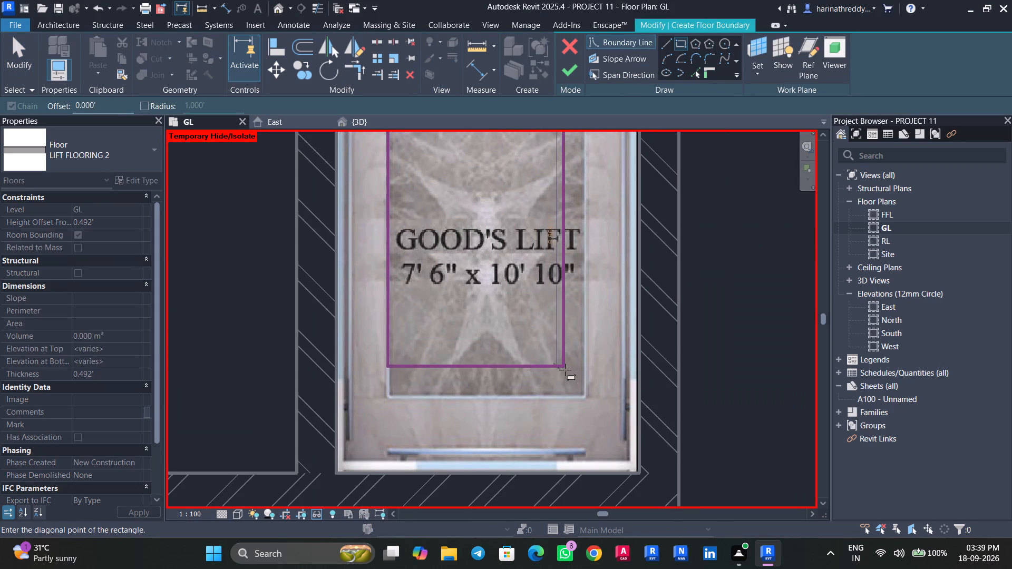
pyautogui.click(588, 397)
pyautogui.press('Escape')
pyautogui.scroll(-3, 541, 316)
pyautogui.scroll(2, 541, 312)
pyautogui.scroll(-3, 540, 308)
pyautogui.moveTo(539, 293); pyautogui.dragTo(509, 410, button='middle')
pyautogui.click(563, 75)
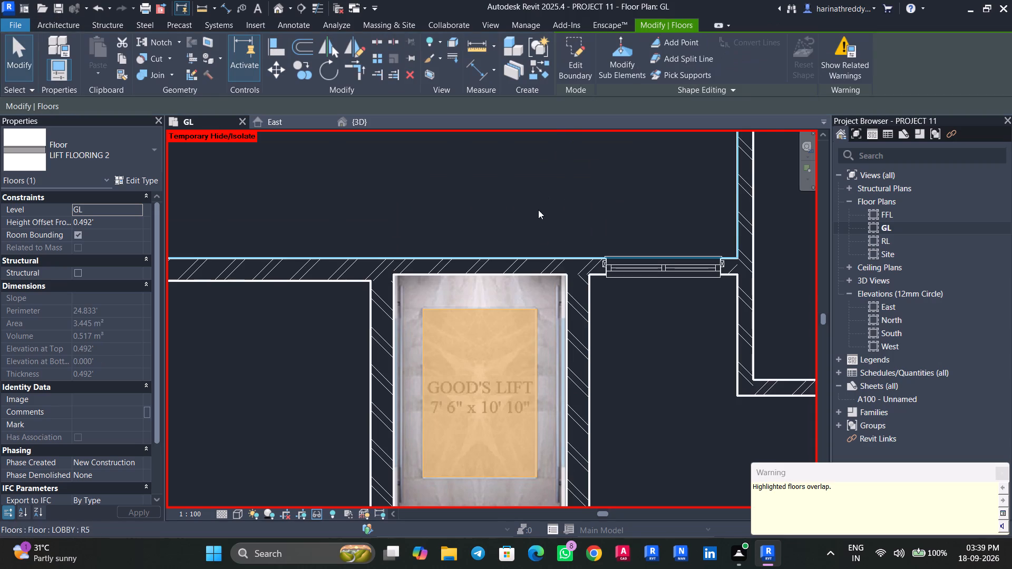
pyautogui.click(1003, 472)
pyautogui.press('Escape')
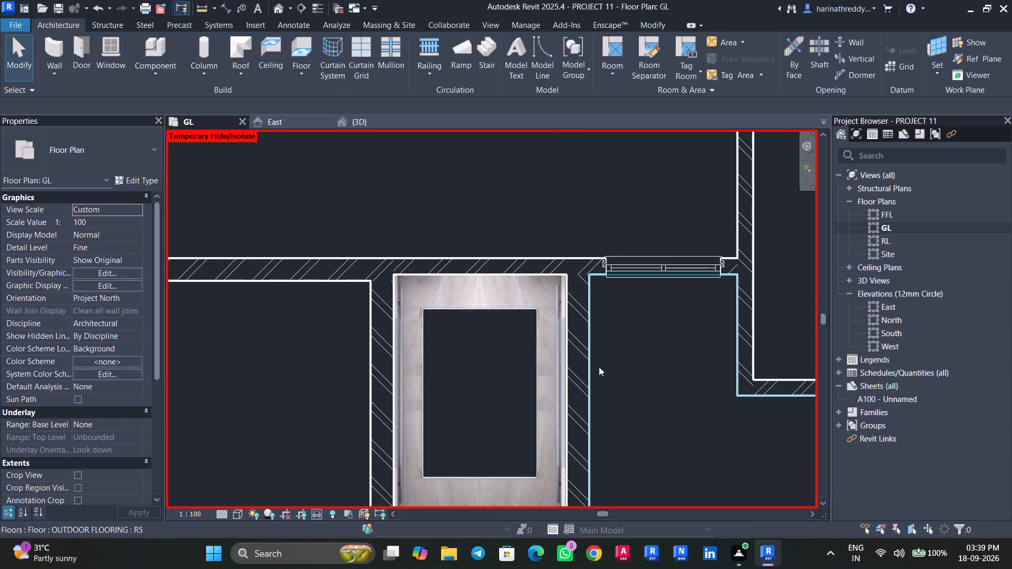
pyautogui.press('Escape')
# Check the goods lift's inner floor and reset the temporary hide to restore the outer floor.
pyautogui.click(464, 316)
pyautogui.scroll(4, 453, 401)
pyautogui.scroll(-1, 455, 401)
pyautogui.scroll(1, 455, 401)
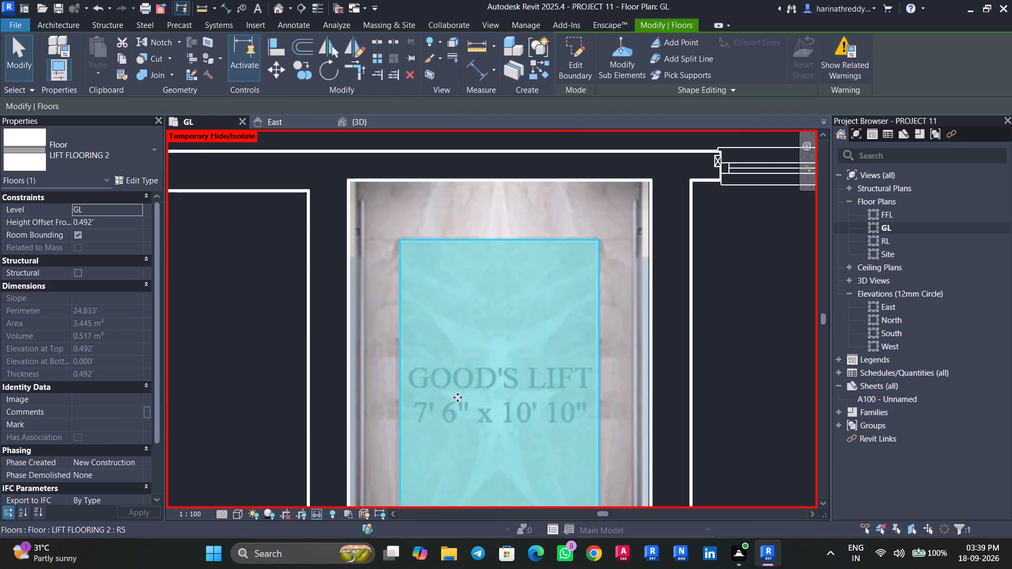
pyautogui.press('Escape')
pyautogui.press('Escape')
pyautogui.scroll(-3, 476, 288)
pyautogui.write('HR')
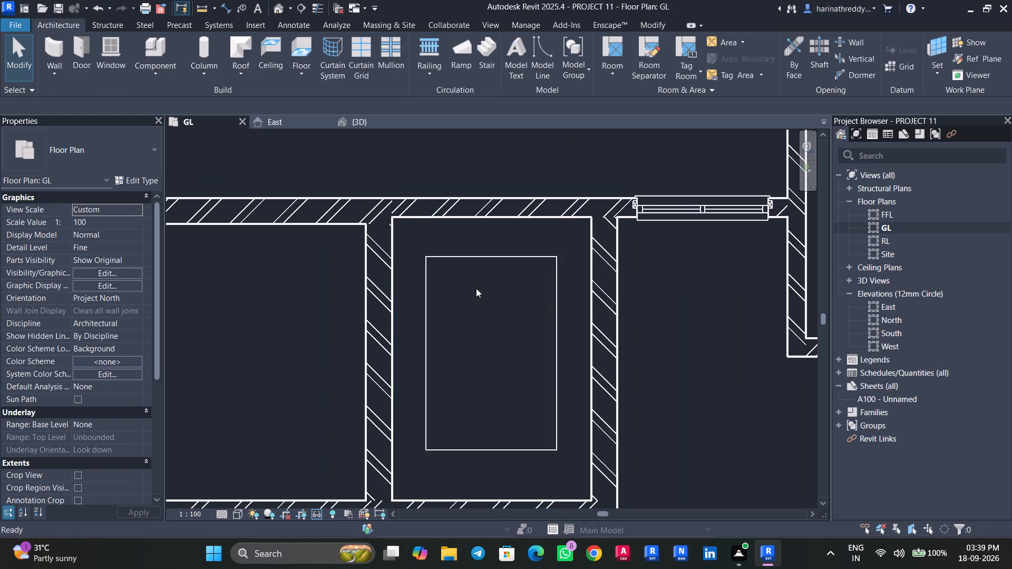
pyautogui.scroll(-7, 476, 288)
pyautogui.press('Escape')
pyautogui.press('Escape')
# Start a new architectural floor and duplicate the LIFT FLOORING 2 type as STP for the exhaust shaft.
pyautogui.scroll(-4, 683, 381)
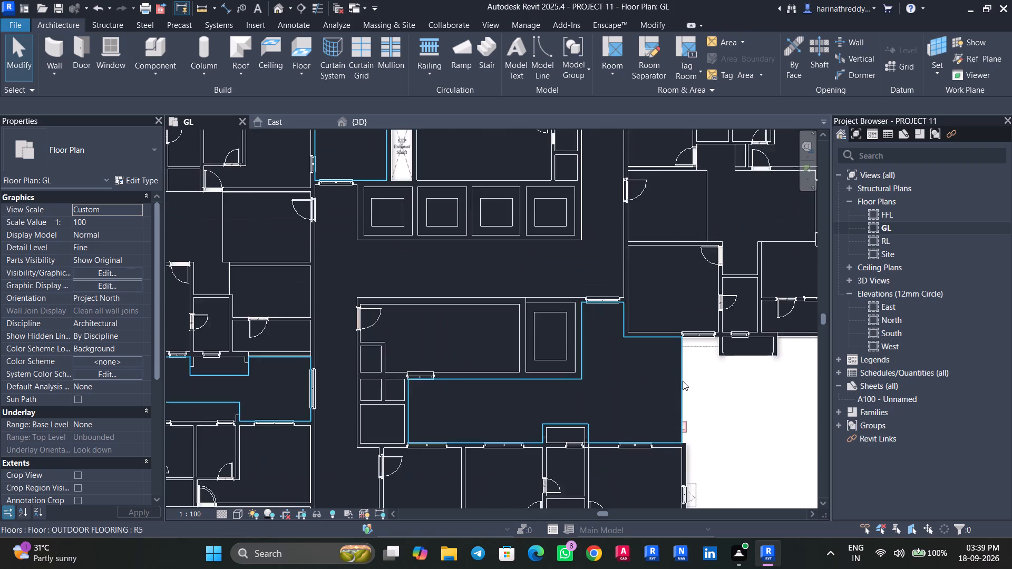
pyautogui.scroll(-2, 683, 381)
pyautogui.scroll(-4, 738, 400)
pyautogui.moveTo(738, 410); pyautogui.dragTo(669, 397, button='middle')
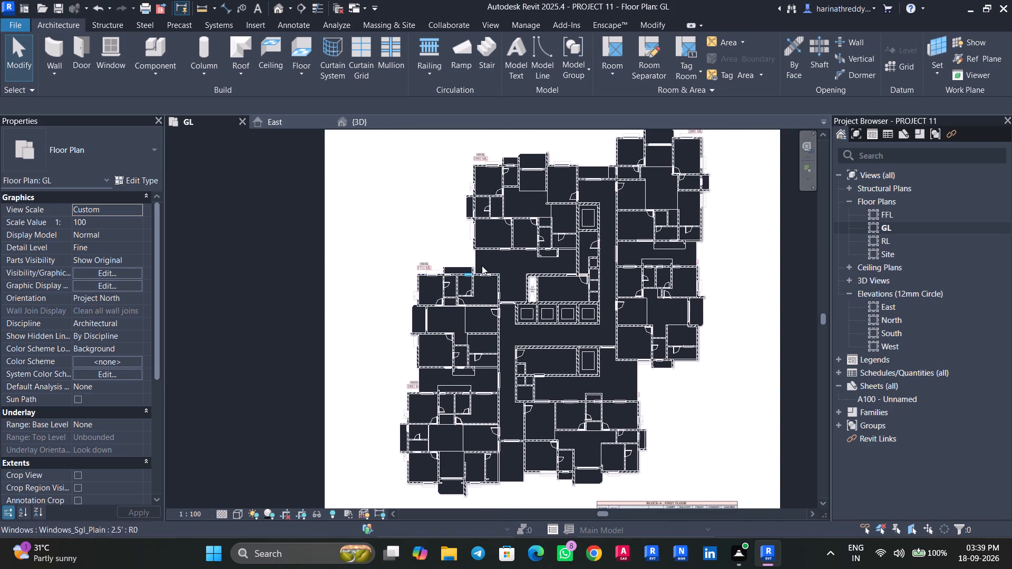
pyautogui.scroll(9, 502, 266)
pyautogui.scroll(4, 499, 331)
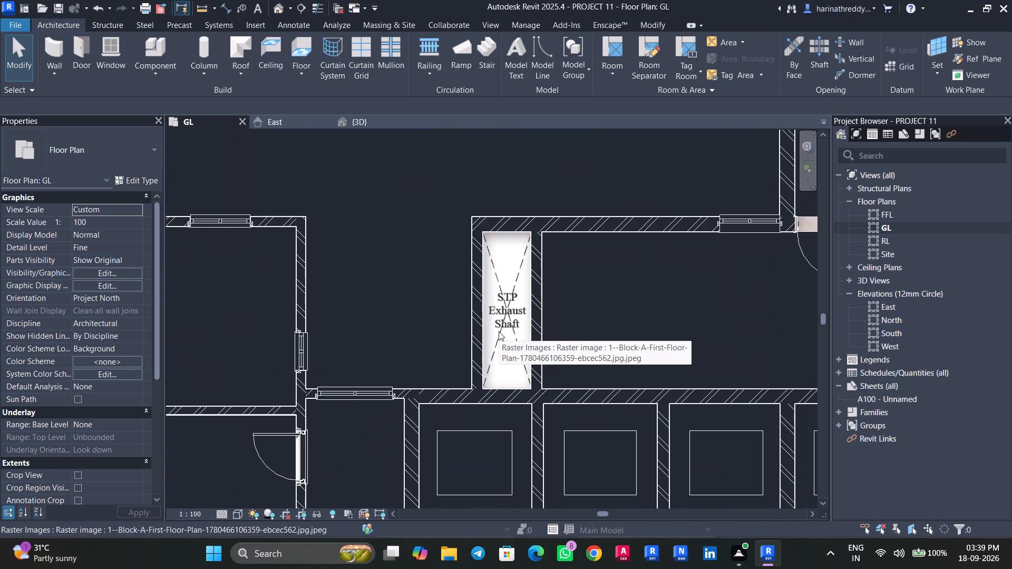
pyautogui.click(308, 74)
pyautogui.click(309, 97)
pyautogui.click(148, 182)
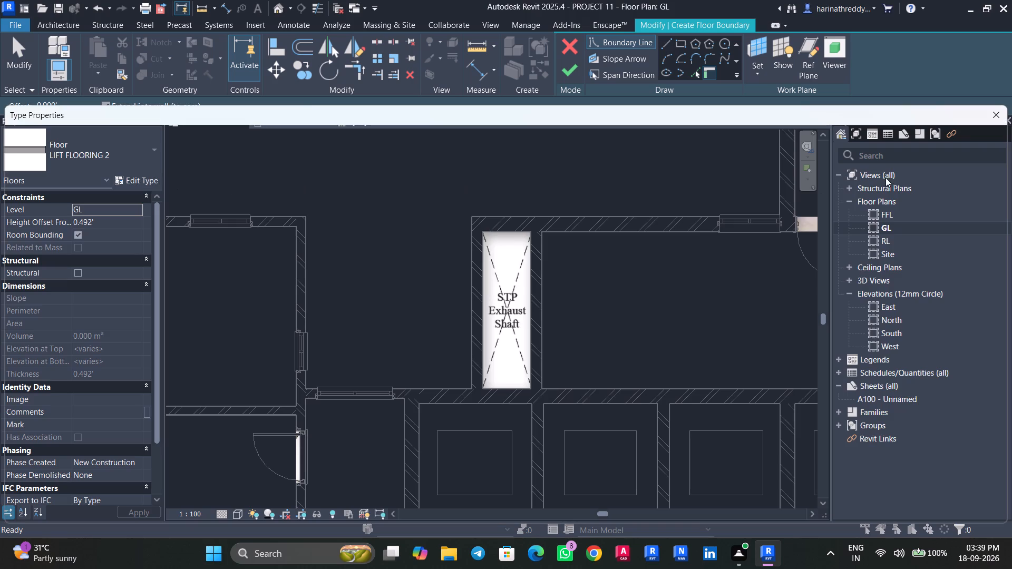
pyautogui.click(966, 160)
pyautogui.write('STP')
pyautogui.press('Return')
pyautogui.click(870, 505)
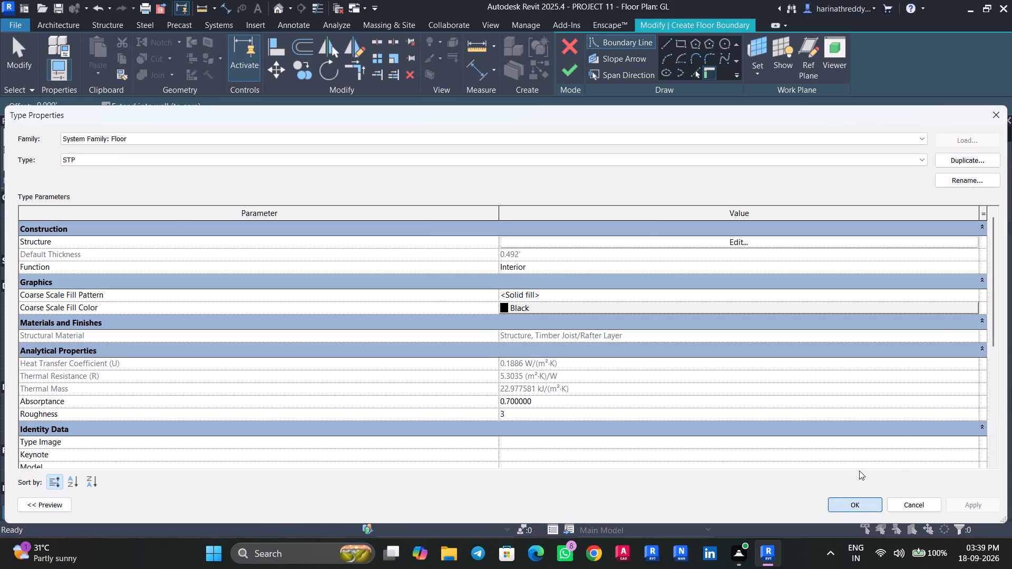
# Sketch a rectangular boundary about 3.21 by 10.53 ft inside the STP Exhaust Shaft walls and finish the STP floor.
pyautogui.click(679, 45)
pyautogui.scroll(5, 497, 270)
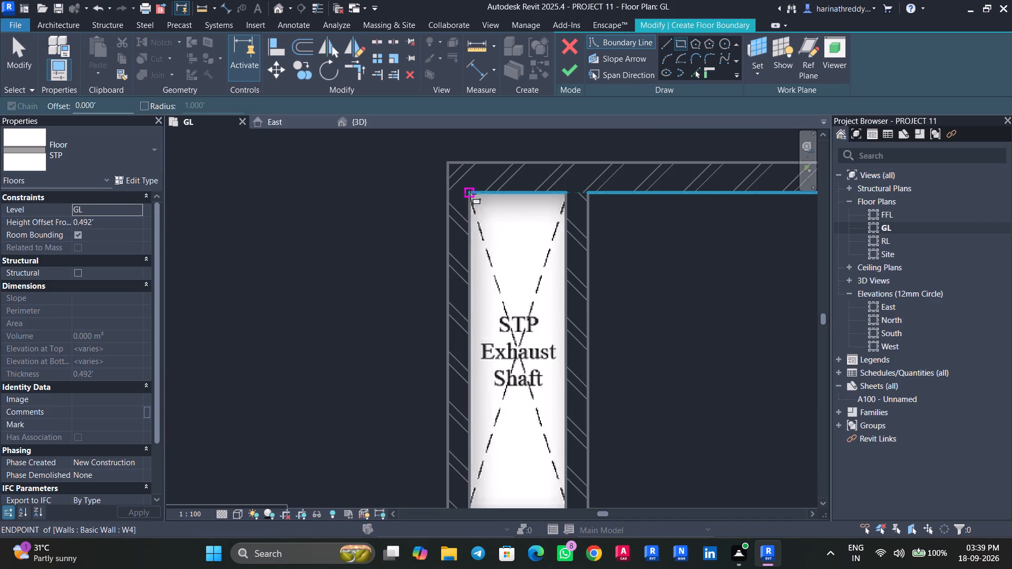
pyautogui.click(470, 193)
pyautogui.moveTo(540, 333); pyautogui.dragTo(517, 176, button='middle')
pyautogui.scroll(1, 517, 176)
pyautogui.click(544, 379)
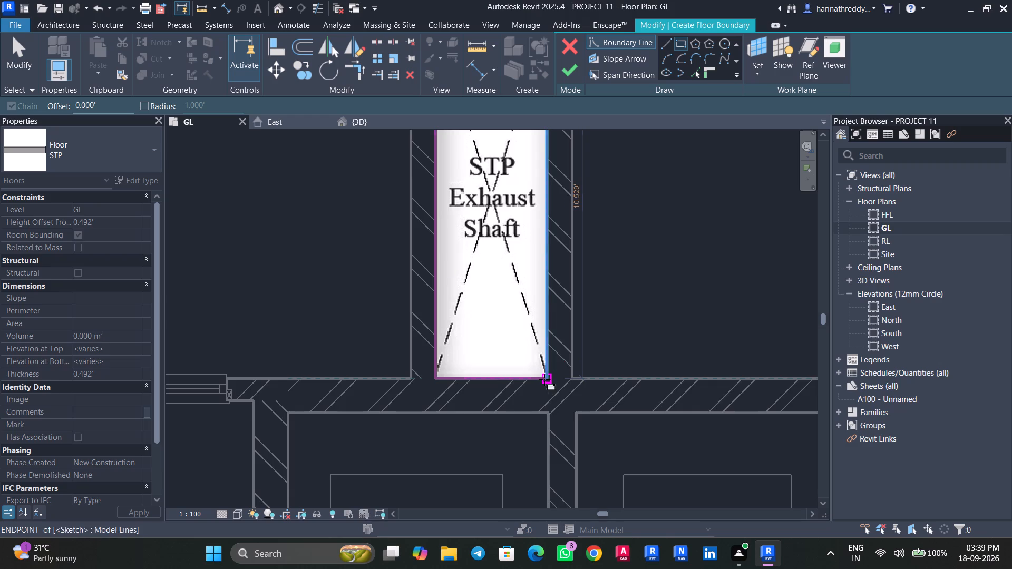
pyautogui.scroll(-5, 507, 309)
pyautogui.moveTo(491, 275); pyautogui.dragTo(481, 371, button='middle')
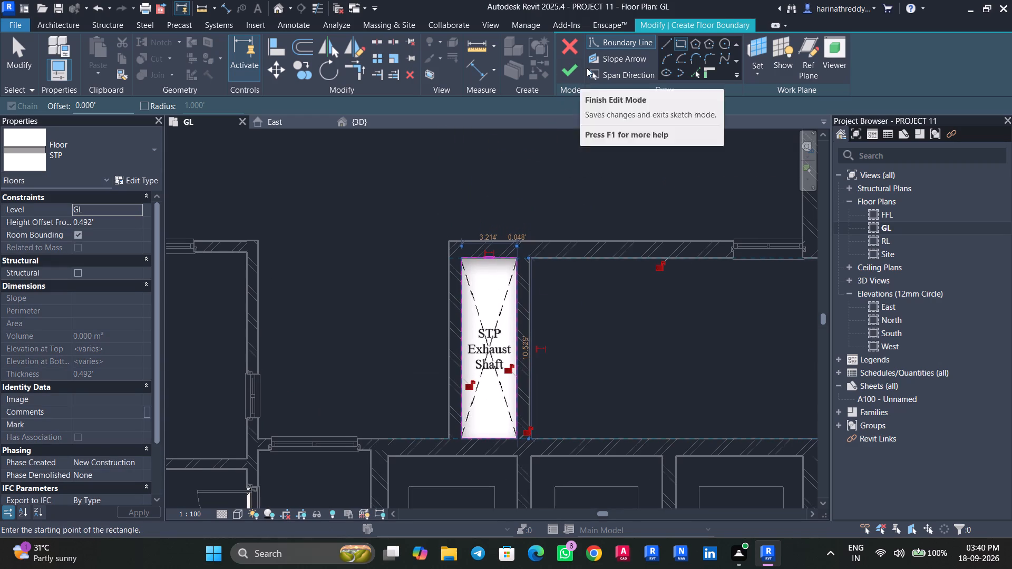
pyautogui.click(566, 71)
pyautogui.scroll(-5, 499, 173)
pyautogui.press('Escape')
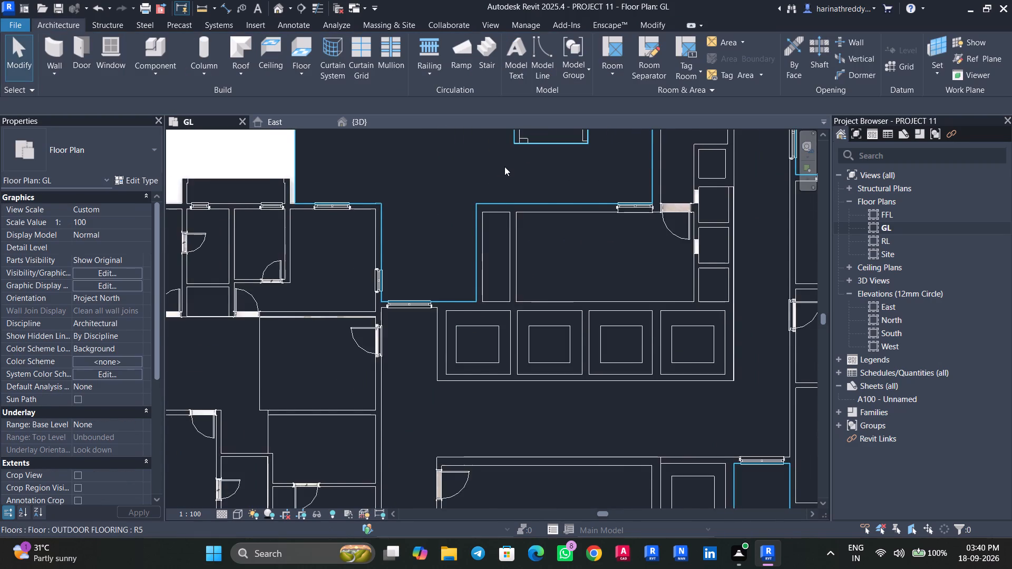
# Examine the apartment block's floors in the 3D view from several angles, including the lift shafts and corridors.
pyautogui.scroll(-9, 504, 166)
pyautogui.click(352, 120)
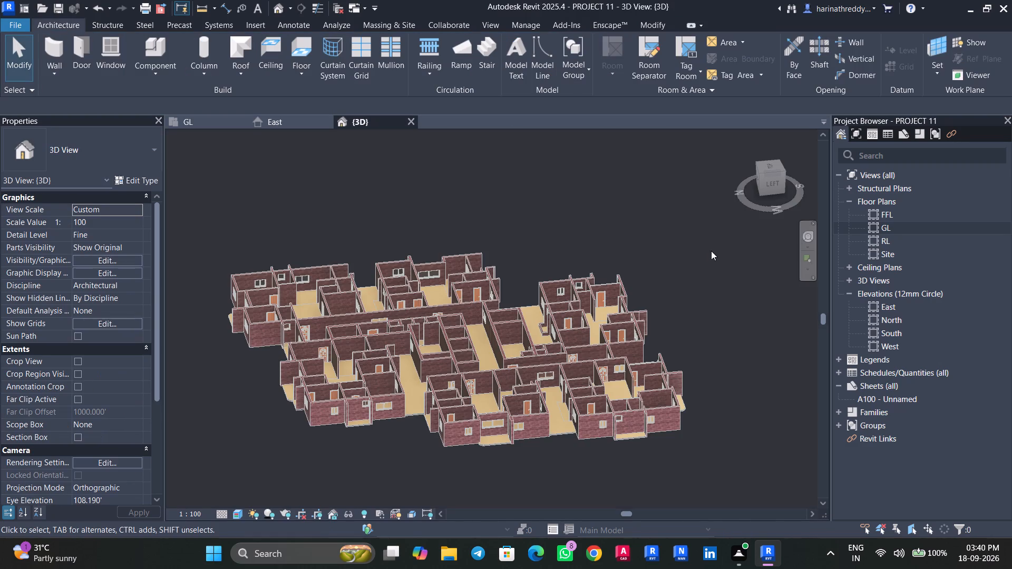
pyautogui.keyDown('shift'); pyautogui.moveTo(742, 338); pyautogui.dragTo(554, 364, button='middle'); pyautogui.keyUp('shift')
pyautogui.moveTo(504, 375); pyautogui.dragTo(811, 203, button='middle')
pyautogui.scroll(11, 588, 315)
pyautogui.scroll(-3, 709, 328)
pyautogui.keyDown('shift'); pyautogui.moveTo(713, 317); pyautogui.dragTo(645, 346, button='middle'); pyautogui.keyUp('shift')
pyautogui.scroll(-10, 637, 324)
pyautogui.moveTo(647, 305); pyautogui.dragTo(714, 327, button='middle')
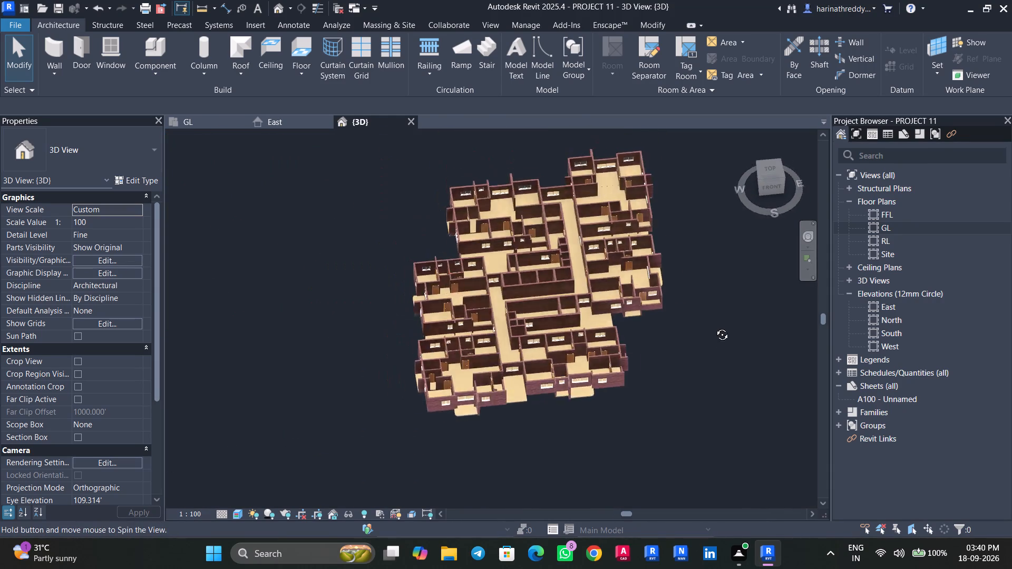
pyautogui.moveTo(714, 327); pyautogui.dragTo(739, 323, button='middle')
pyautogui.scroll(1, 738, 323)
pyautogui.moveTo(737, 315); pyautogui.dragTo(622, 386, button='middle')
pyautogui.scroll(5, 660, 321)
pyautogui.moveTo(630, 335); pyautogui.dragTo(764, 207, button='middle')
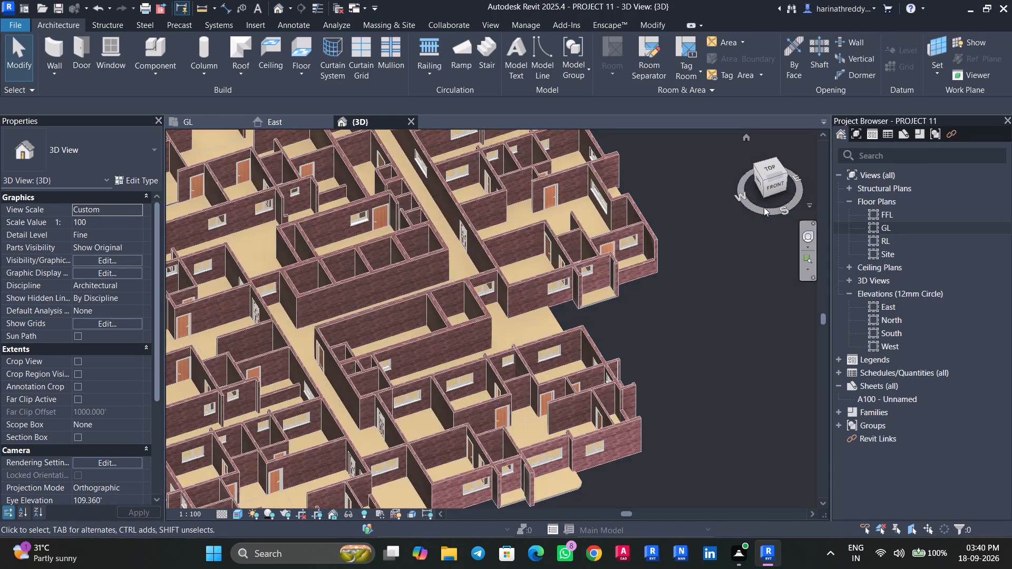
# Examine the whole apartment block in the 3D view from opposite corner angles.
pyautogui.scroll(-3, 764, 207)
pyautogui.moveTo(756, 230); pyautogui.dragTo(733, 279, button='middle')
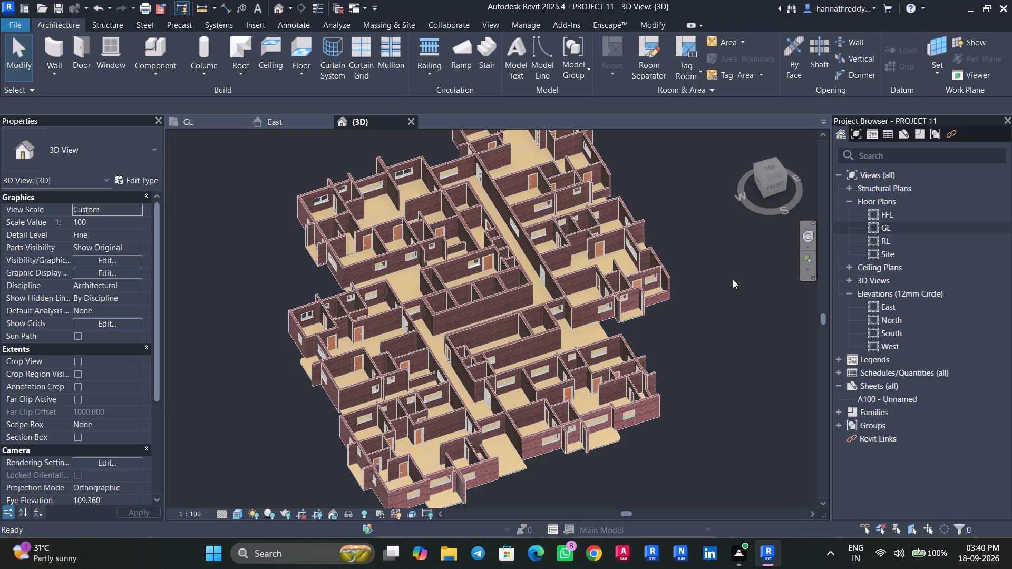
pyautogui.click(775, 161)
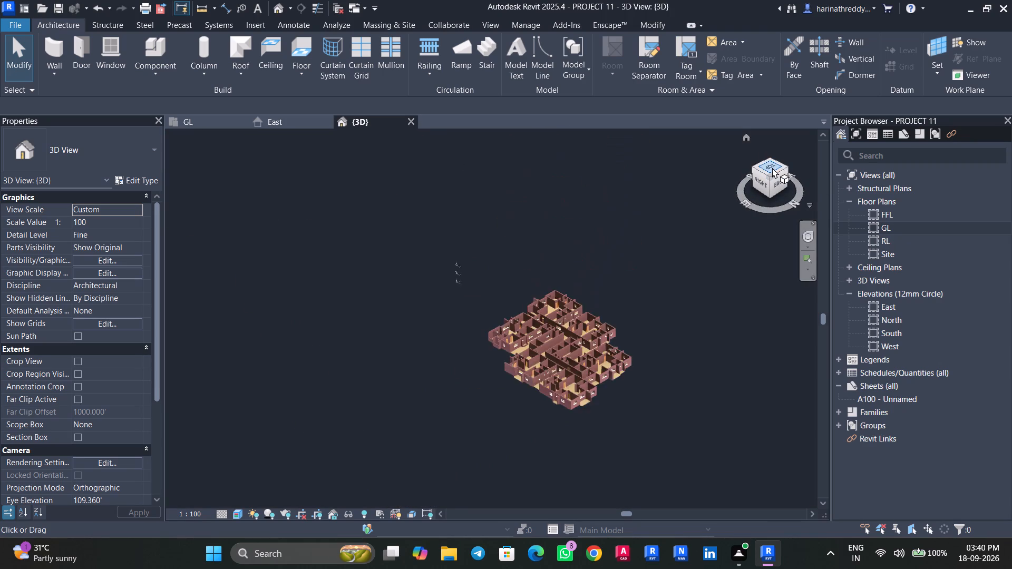
pyautogui.scroll(8, 610, 429)
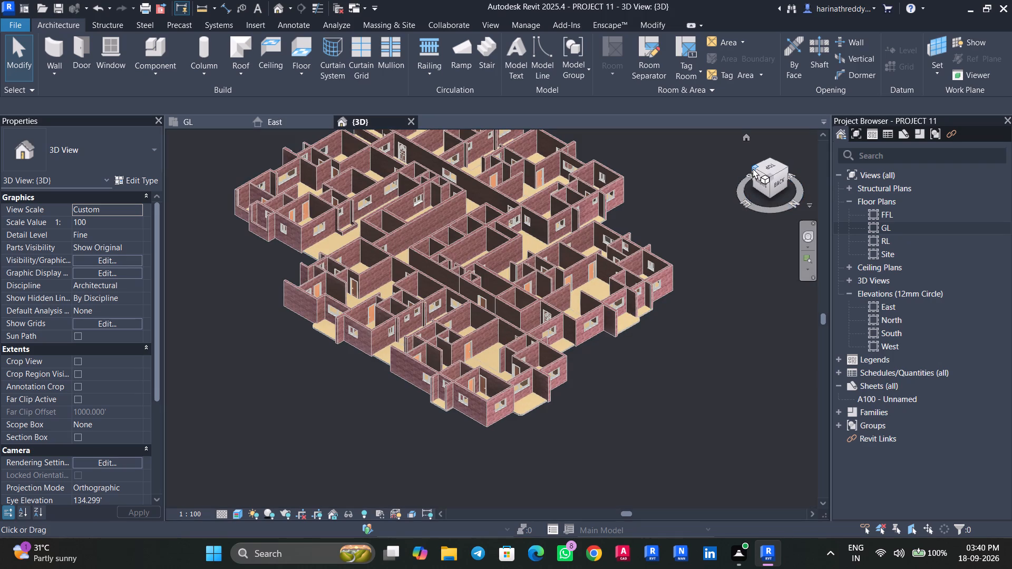
pyautogui.click(753, 168)
pyautogui.click(753, 168)
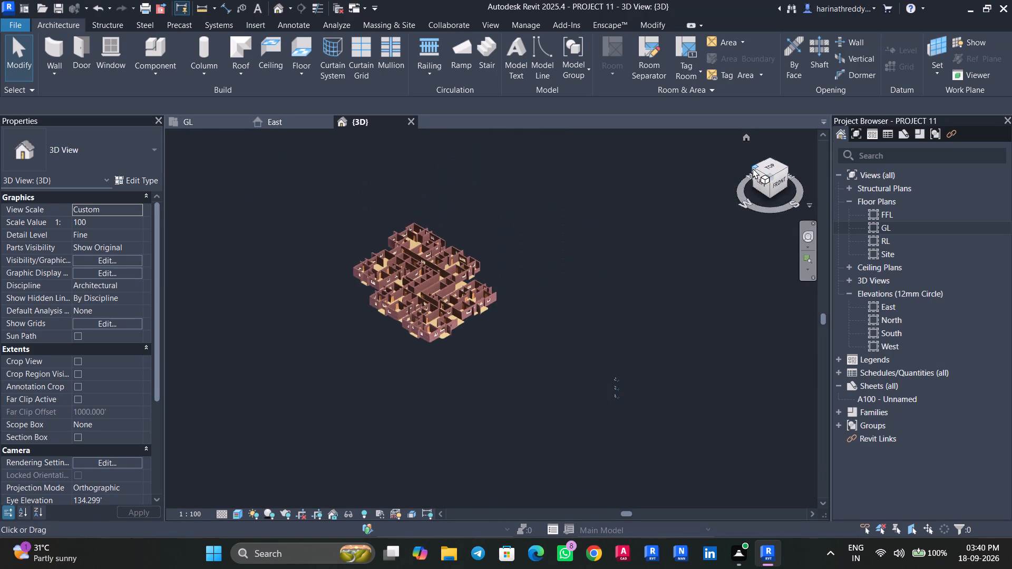
pyautogui.scroll(10, 423, 347)
pyautogui.moveTo(453, 359); pyautogui.dragTo(484, 465, button='middle')
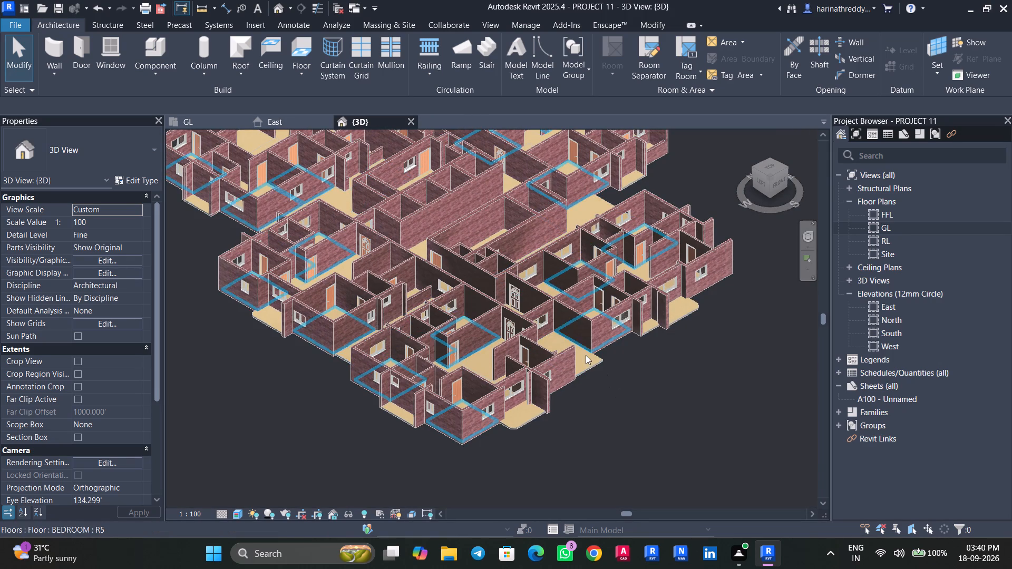
# Check the extents of the OUTDOOR FLOORING and BEDROOM floors by selecting each in 3D, then clear the selection.
pyautogui.click(595, 367)
pyautogui.moveTo(618, 377); pyautogui.dragTo(640, 445, button='middle')
pyautogui.scroll(3, 482, 358)
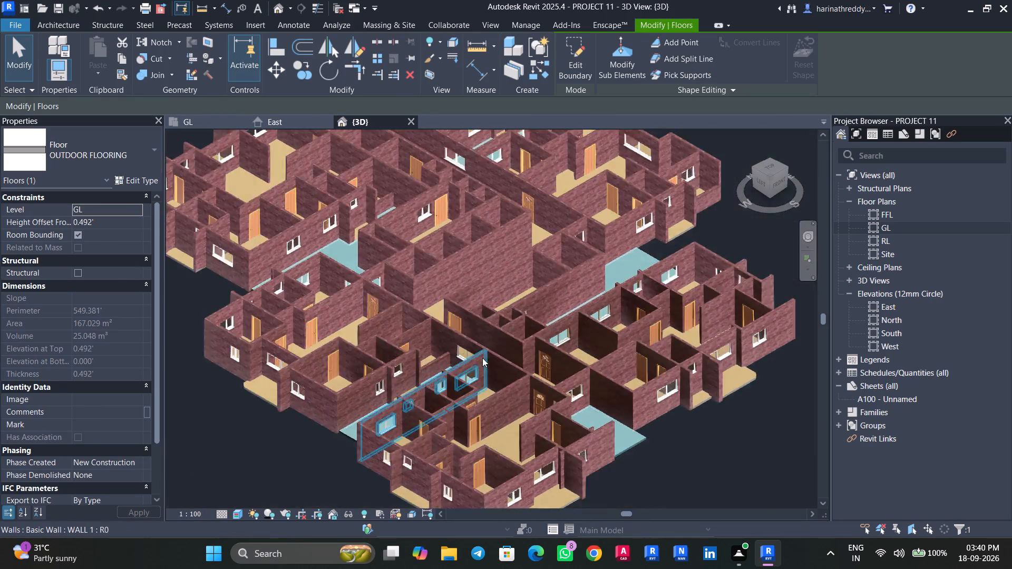
pyautogui.scroll(2, 482, 358)
pyautogui.click(223, 407)
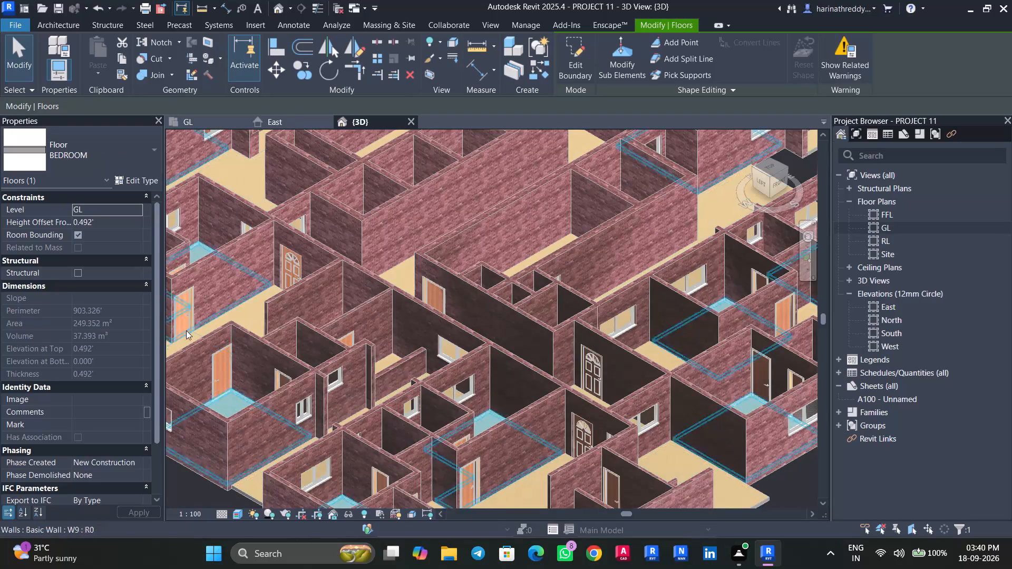
pyautogui.scroll(-7, 201, 411)
pyautogui.moveTo(427, 407); pyautogui.dragTo(494, 366, button='middle')
pyautogui.press('Escape')
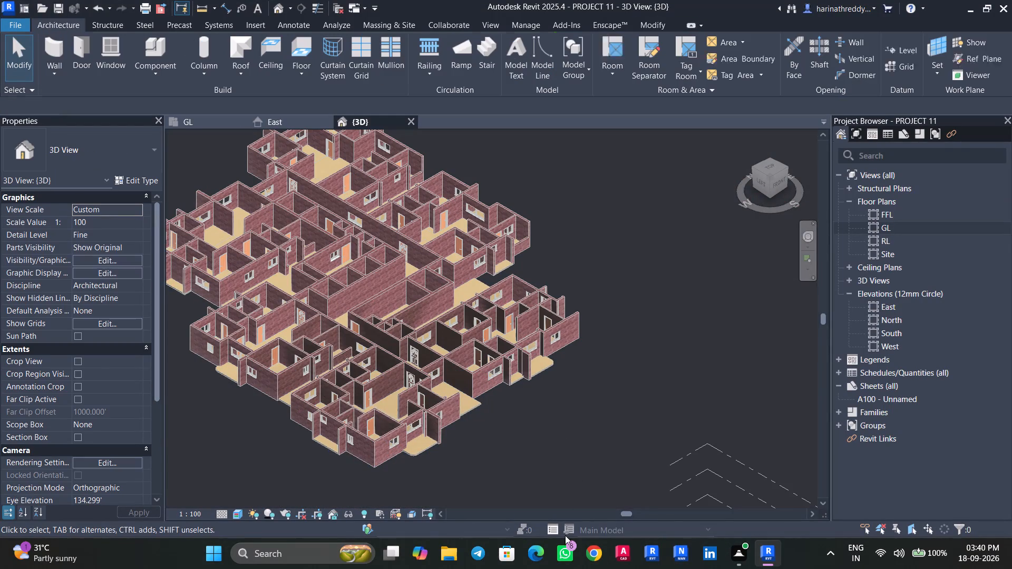
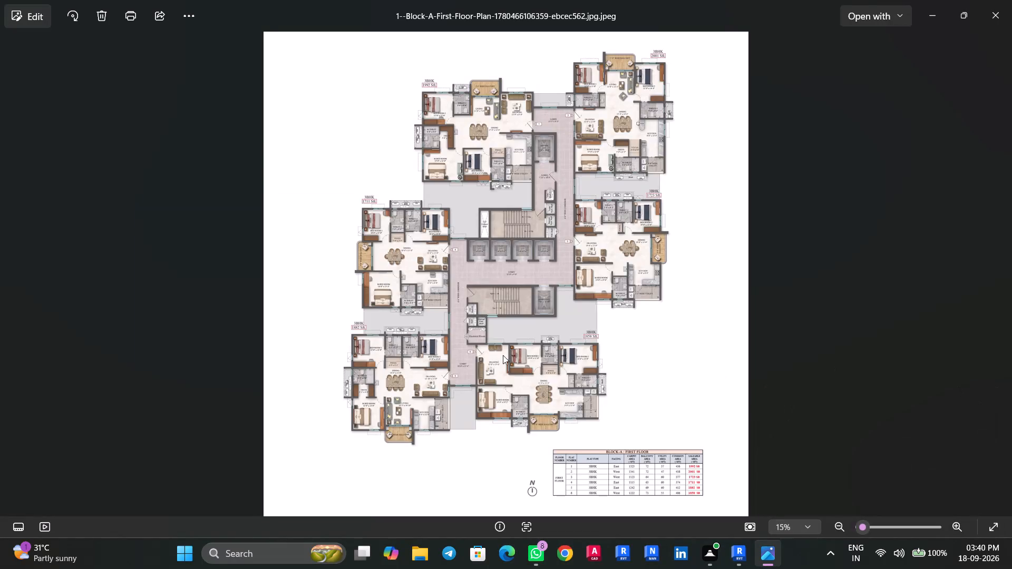
# Capture a screen snip of the plain floor texture beside the bed in the floor plan image's M.BED ROOM.
pyautogui.scroll(4, 503, 355)
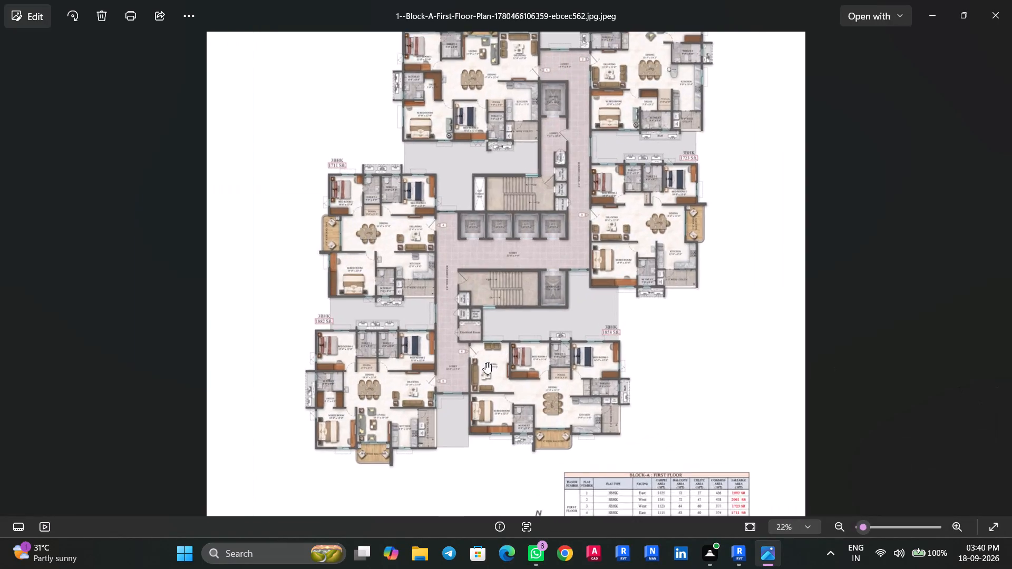
pyautogui.keyDown('ctrl'); pyautogui.scroll(15, 412, 370); pyautogui.keyUp('ctrl')
pyautogui.scroll(-2, 359, 399)
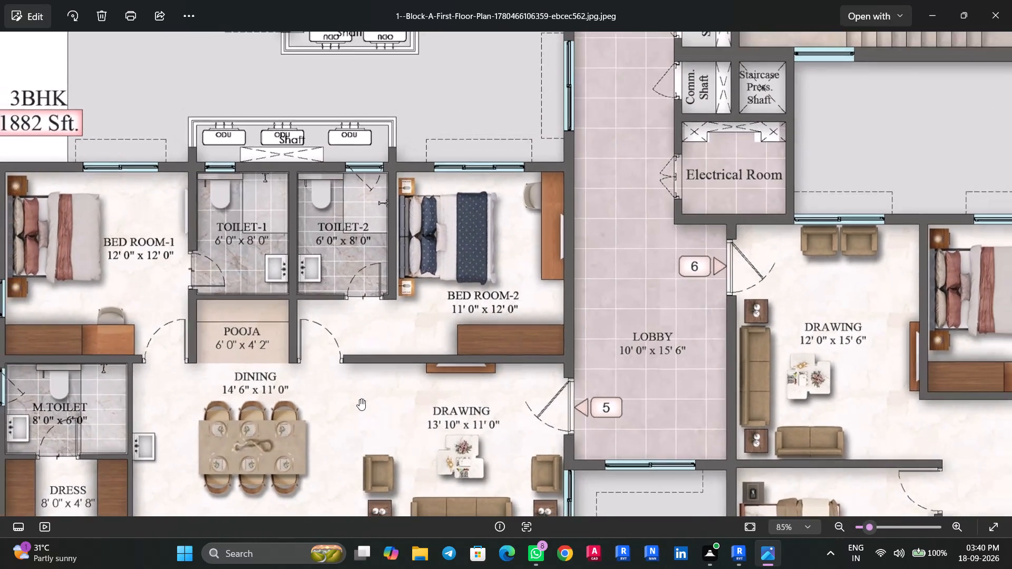
pyautogui.moveTo(359, 399); pyautogui.dragTo(419, 107, button='middle')
pyautogui.scroll(4, 267, 284)
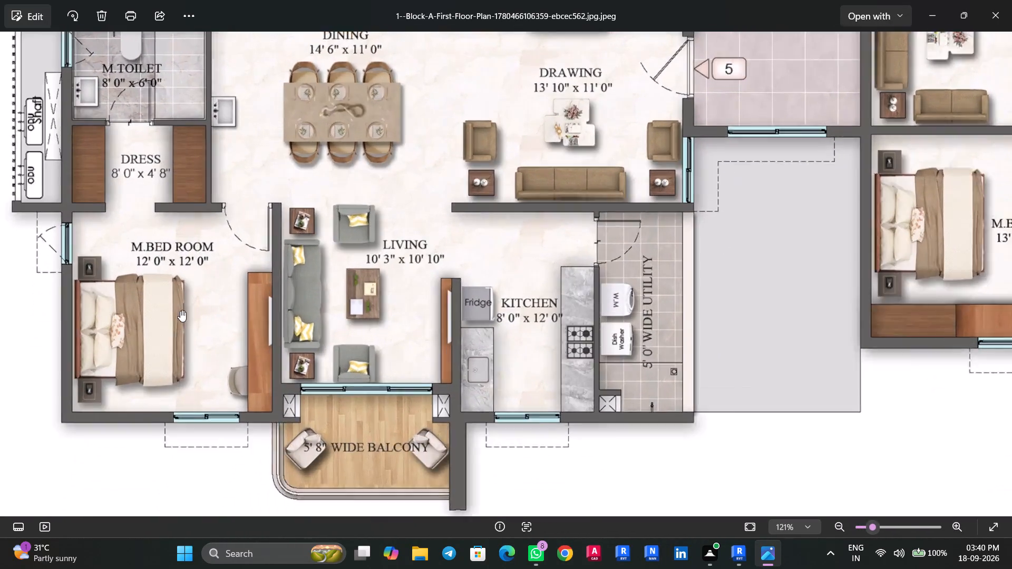
pyautogui.scroll(6, 180, 310)
pyautogui.moveTo(183, 318); pyautogui.dragTo(264, 317, button='middle')
pyautogui.scroll(3, 264, 317)
pyautogui.scroll(-3, 270, 317)
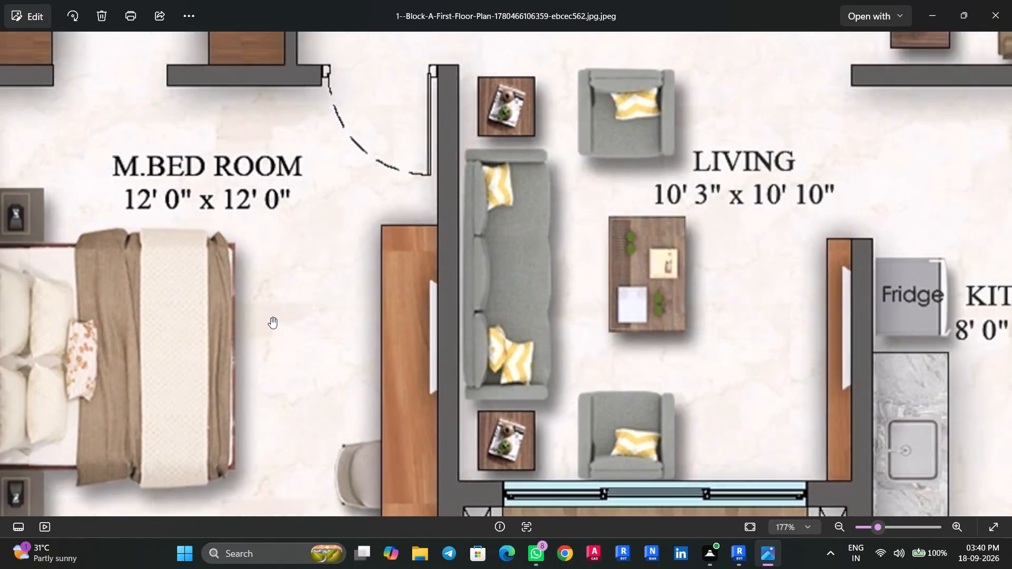
pyautogui.scroll(-3, 271, 317)
pyautogui.scroll(1, 271, 317)
pyautogui.scroll(-2, 271, 317)
pyautogui.moveTo(271, 320); pyautogui.dragTo(286, 368, button='middle')
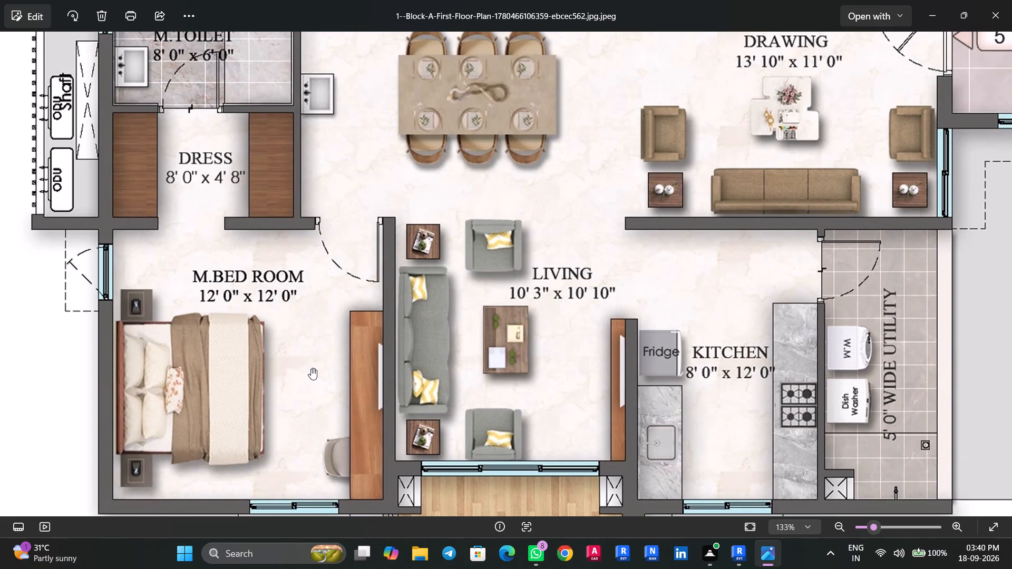
pyautogui.press('Print')
pyautogui.scroll(2, 291, 348)
pyautogui.scroll(-1, 291, 347)
pyautogui.scroll(2, 291, 347)
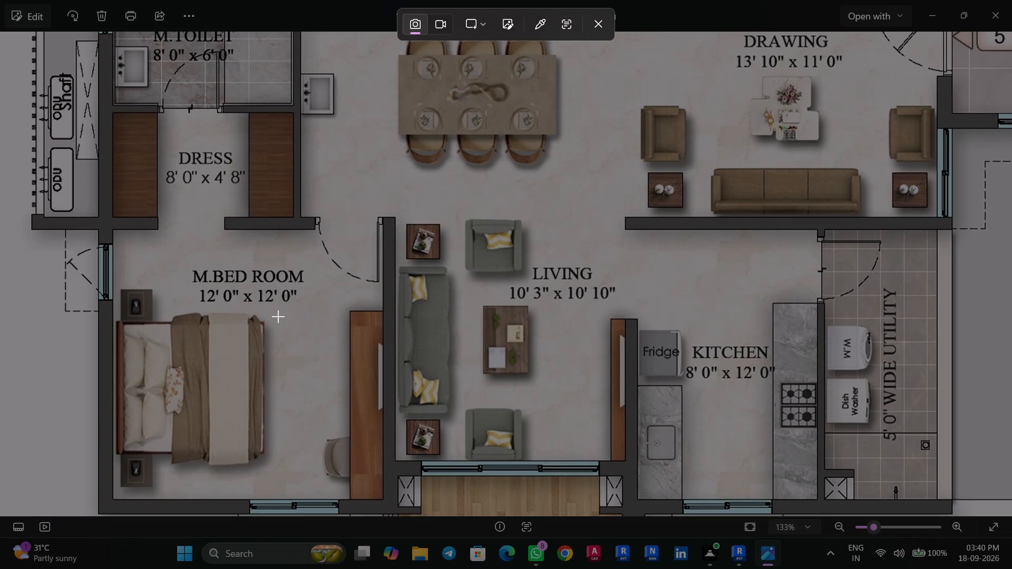
pyautogui.moveTo(278, 315); pyautogui.dragTo(344, 405)
# Switch to Revit, open the Finish 2 layer's material in the BEDROOM floor type's structure, and close the floor plan image.
pyautogui.click(738, 557)
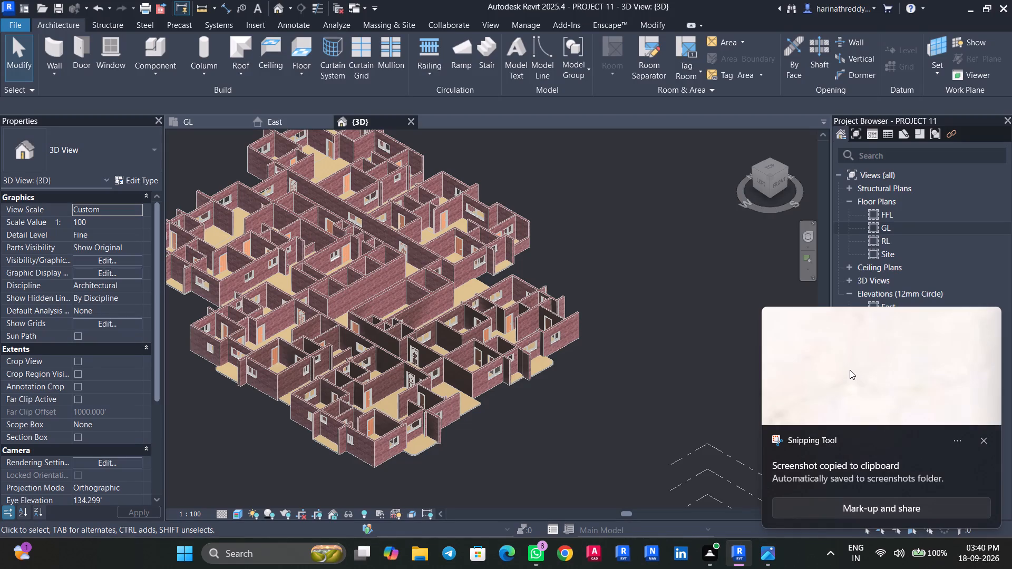
pyautogui.moveTo(834, 369); pyautogui.dragTo(1011, 318)
pyautogui.scroll(-1, 589, 204)
pyautogui.moveTo(597, 215); pyautogui.dragTo(610, 273, button='middle')
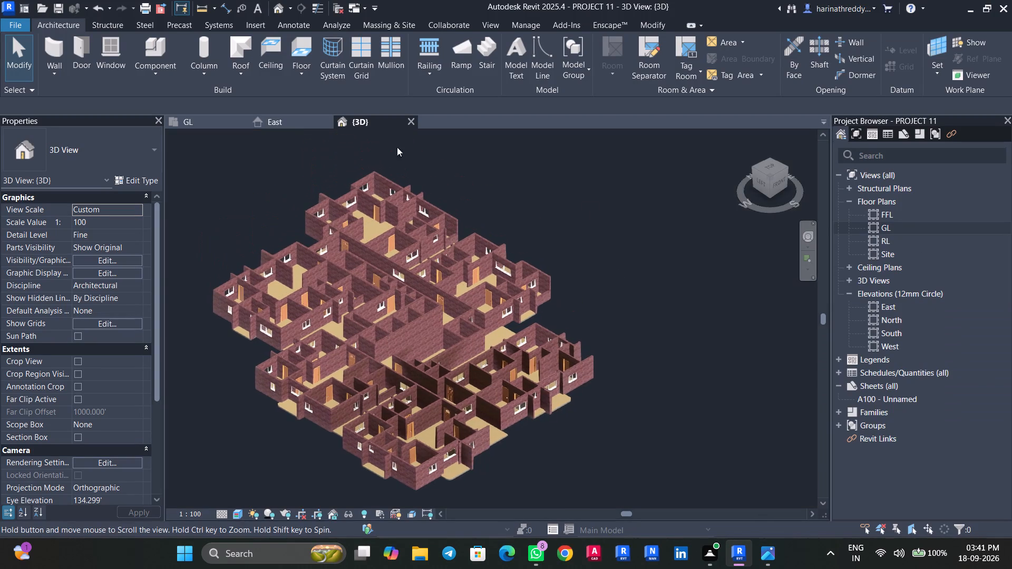
pyautogui.scroll(-1, 256, 296)
pyautogui.scroll(9, 257, 296)
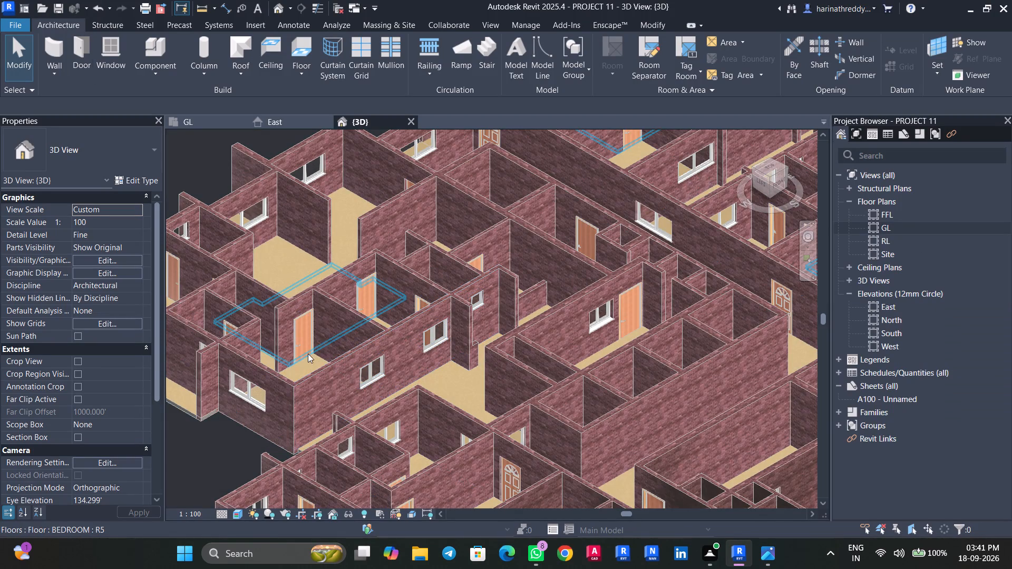
pyautogui.click(308, 355)
pyautogui.click(139, 184)
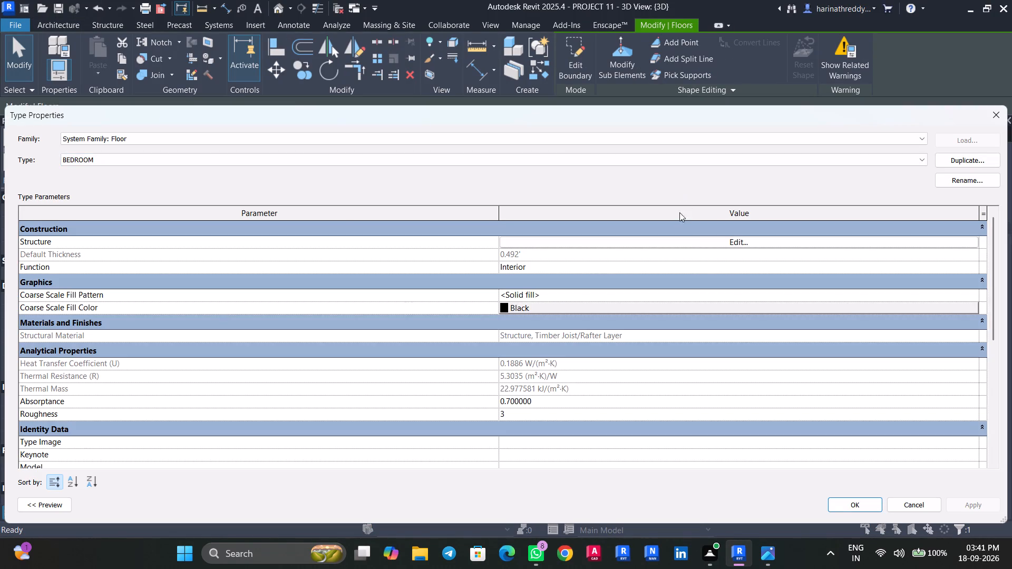
pyautogui.click(687, 241)
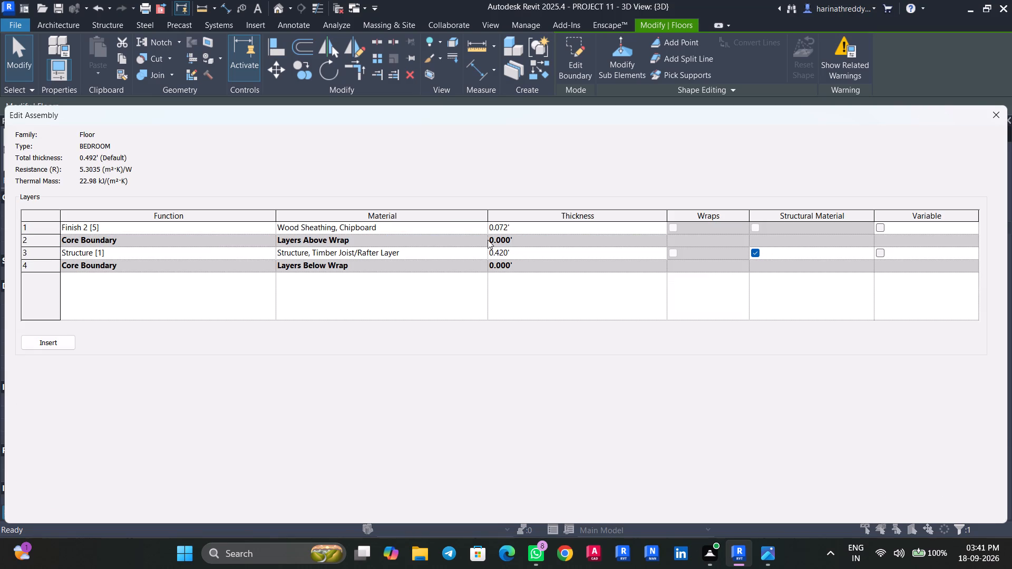
pyautogui.click(483, 227)
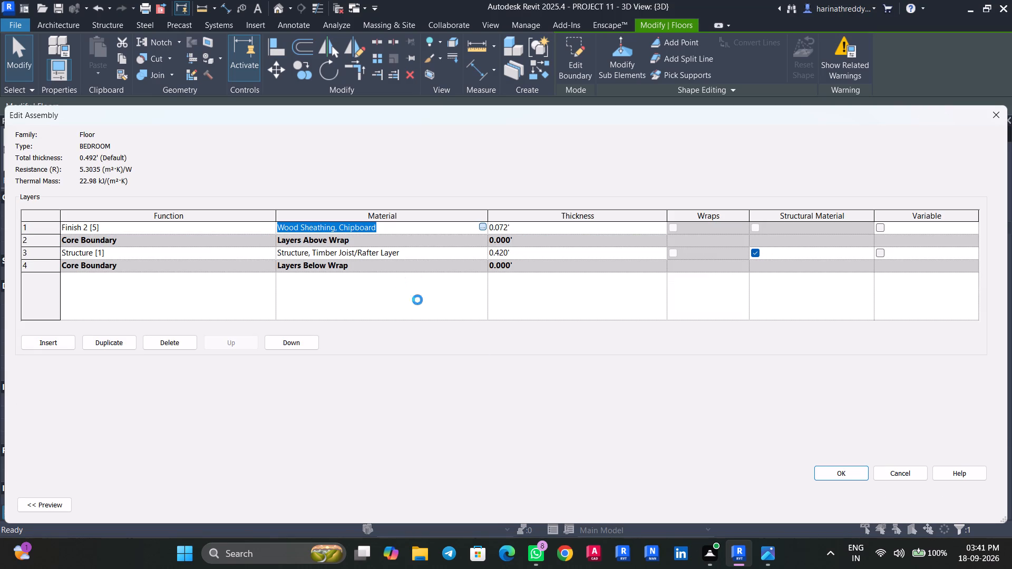
pyautogui.click(592, 439)
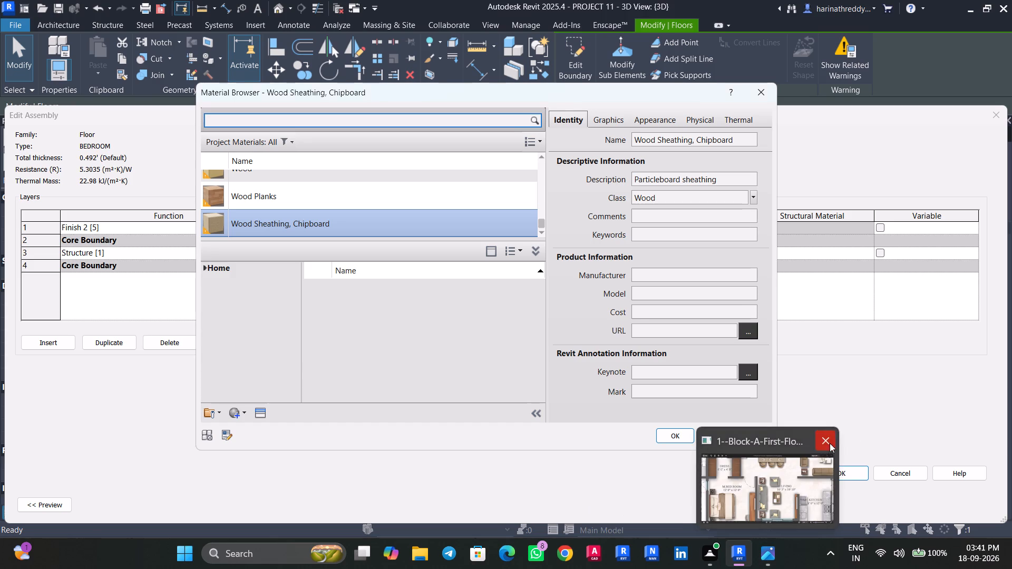
pyautogui.click(830, 443)
# Create a new material and rename it BEDROOM FLOORING.
pyautogui.click(246, 412)
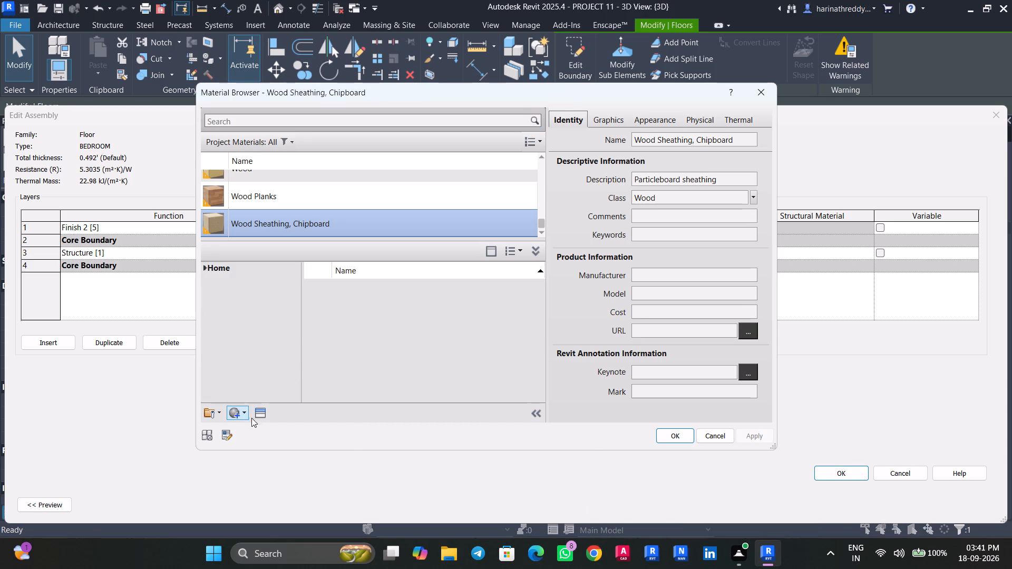
pyautogui.click(255, 427)
pyautogui.rightClick(295, 202)
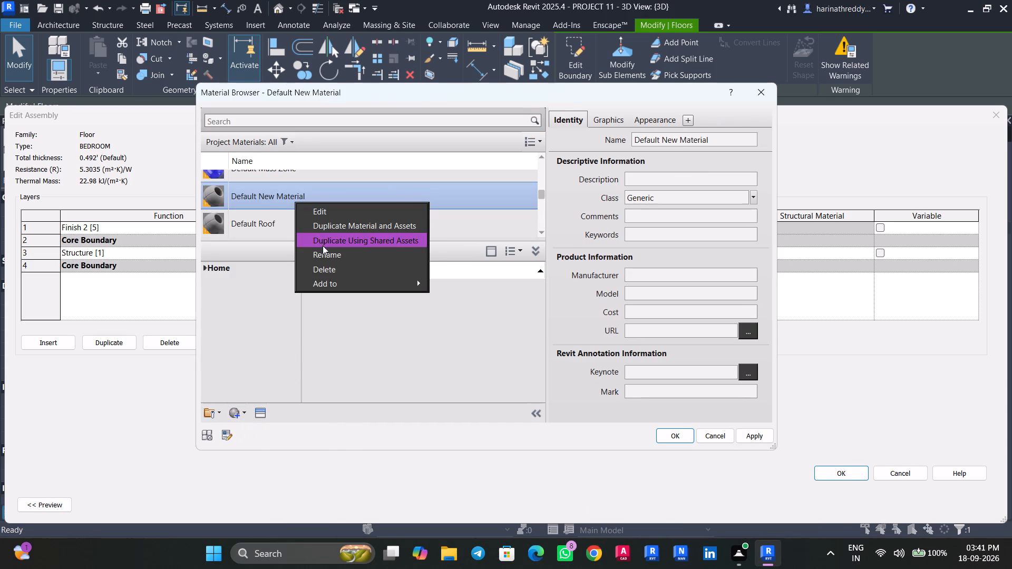
pyautogui.click(322, 248)
pyautogui.write('BEDROOM FLOORING')
# Open the image selection for BEDROOM FLOORING's appearance and look for the floor texture snip in Downloads, Gallery and Local Disk (C:).
pyautogui.click(646, 123)
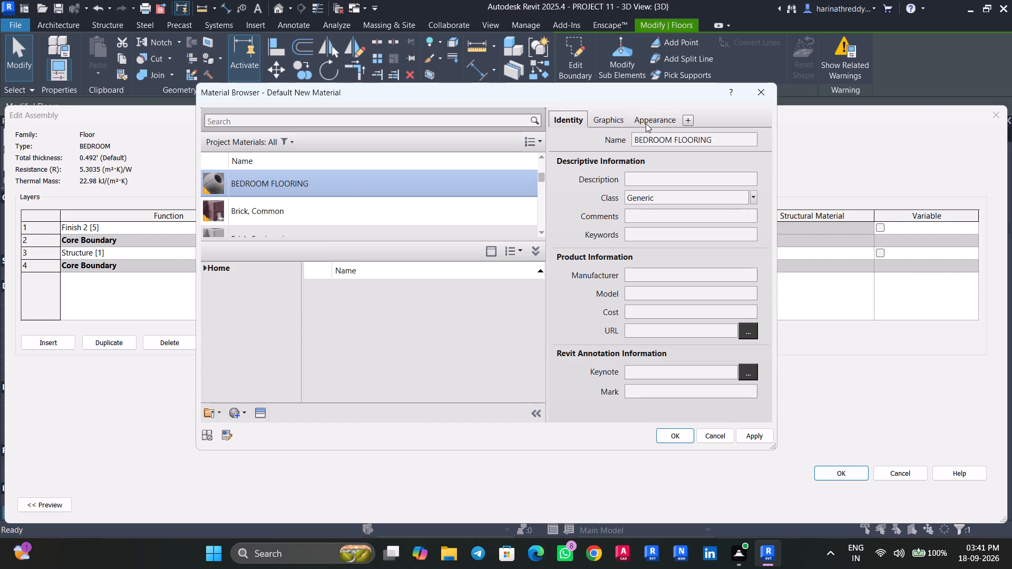
pyautogui.click(708, 292)
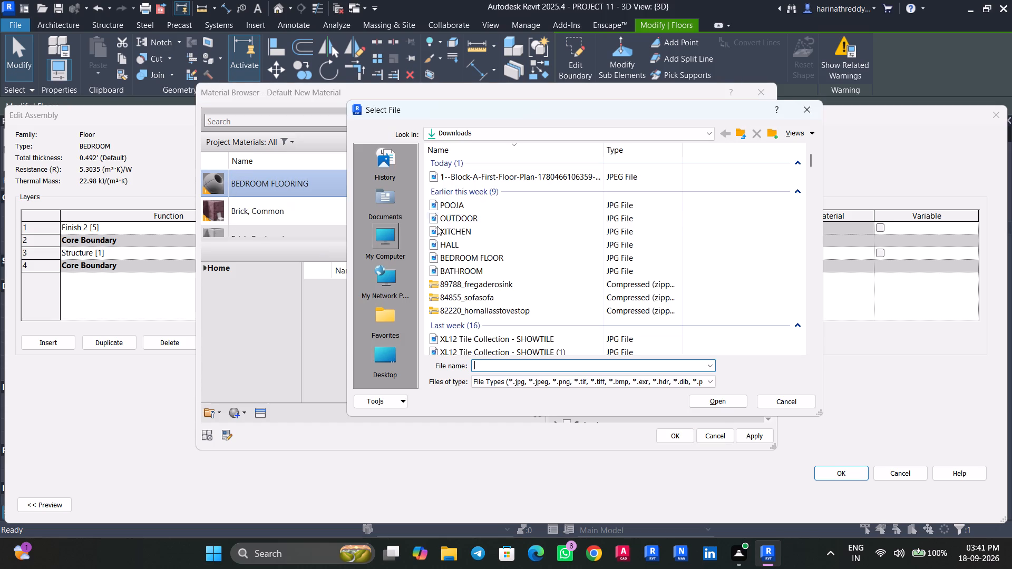
pyautogui.click(456, 180)
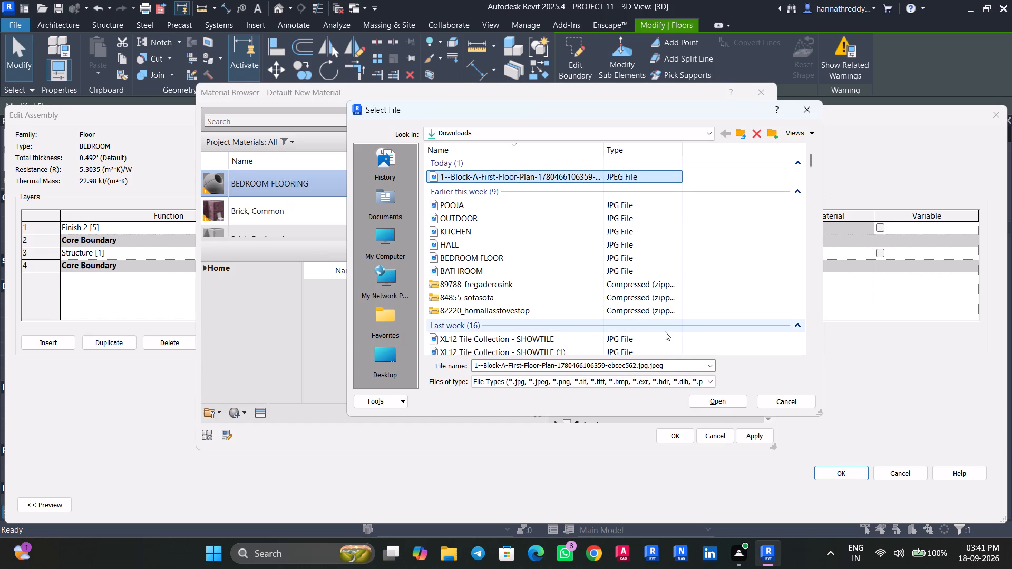
pyautogui.click(392, 352)
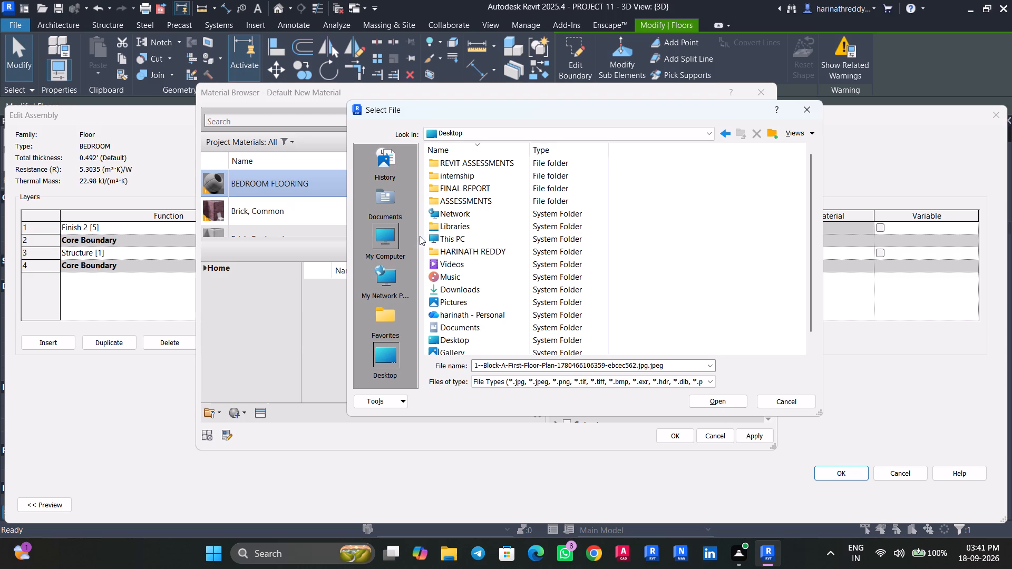
pyautogui.scroll(-2, 464, 332)
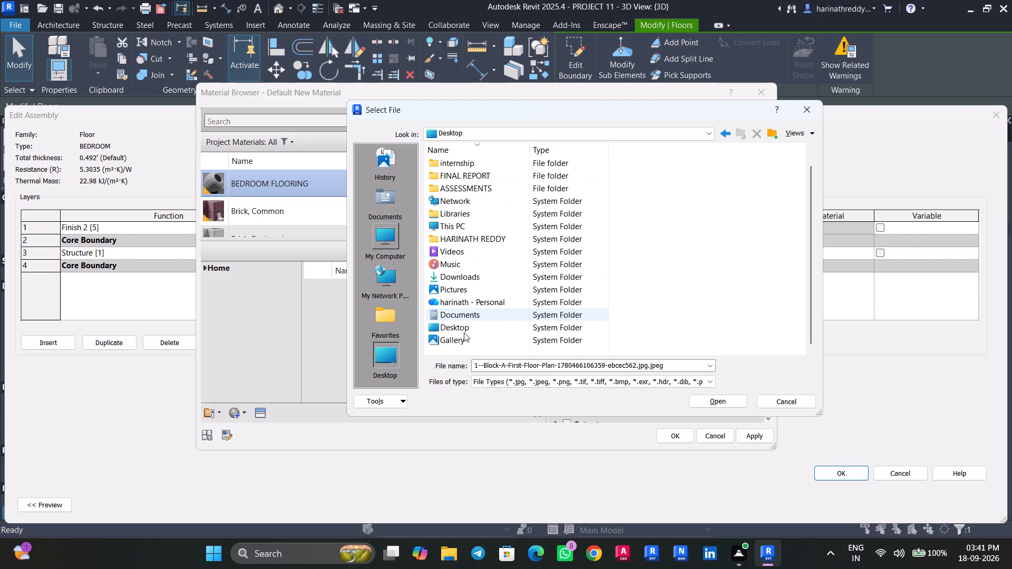
pyautogui.tripleClick(465, 339)
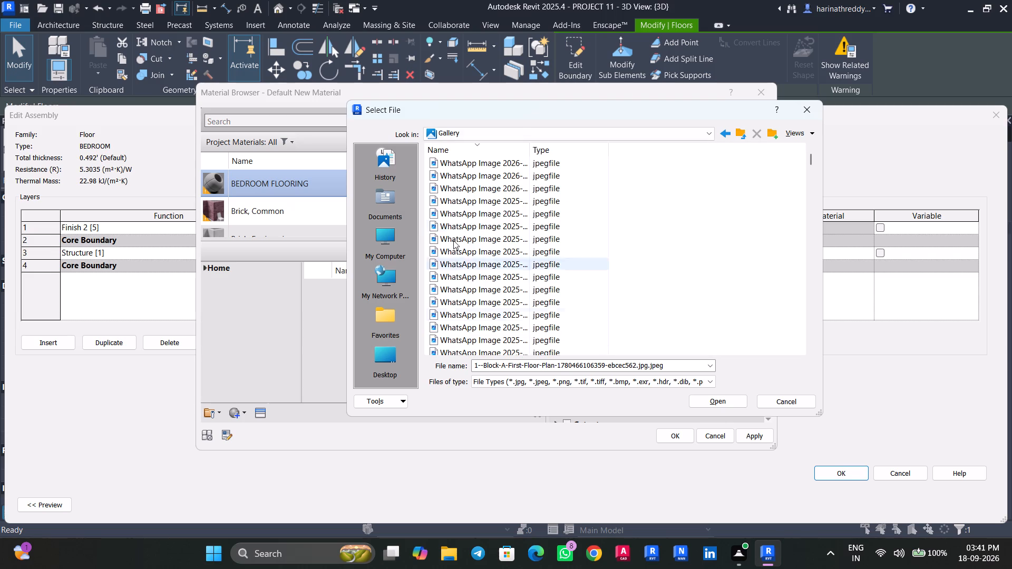
pyautogui.scroll(-8, 455, 169)
pyautogui.scroll(3, 385, 185)
pyautogui.click(373, 254)
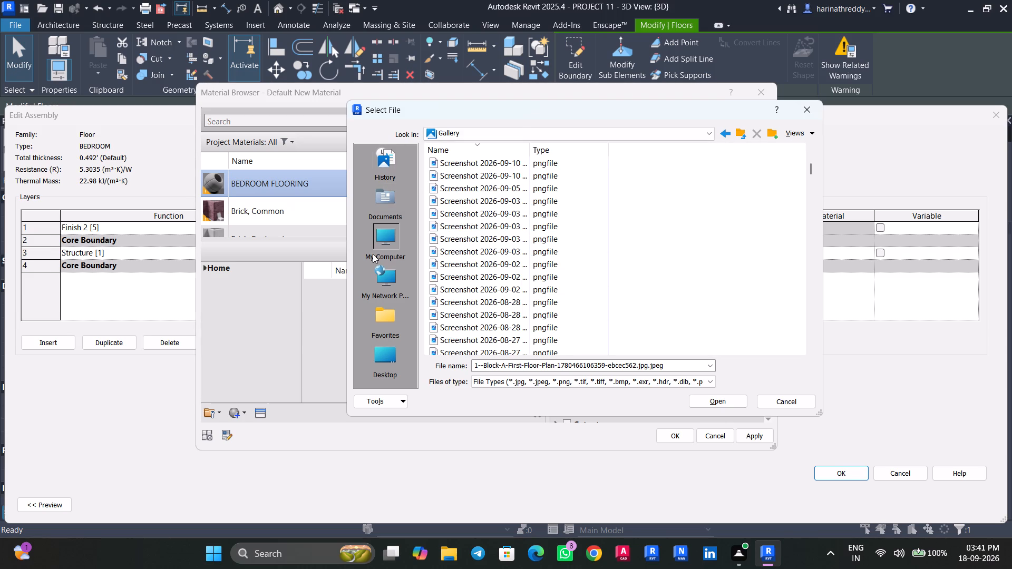
pyautogui.doubleClick(449, 176)
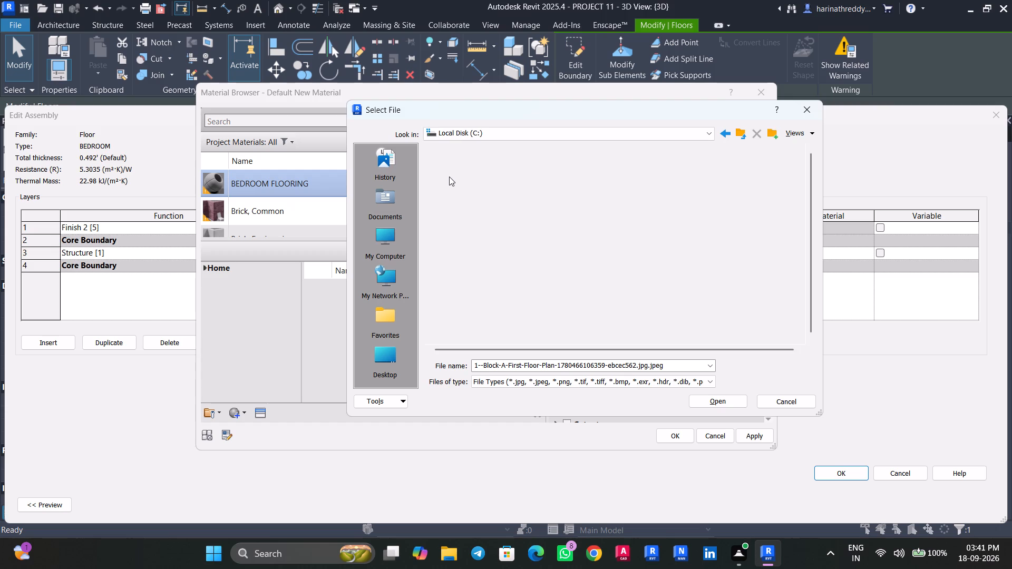
# Look through the Pictures folder and its Screenshots subfolder for the bedroom floor texture snip.
pyautogui.click(386, 356)
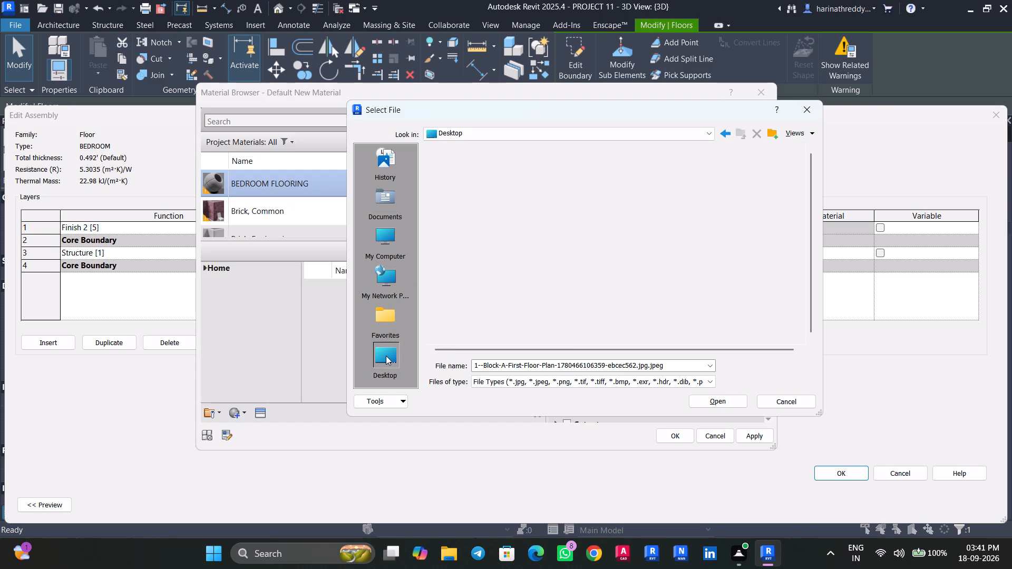
pyautogui.scroll(-4, 386, 356)
pyautogui.scroll(-2, 478, 252)
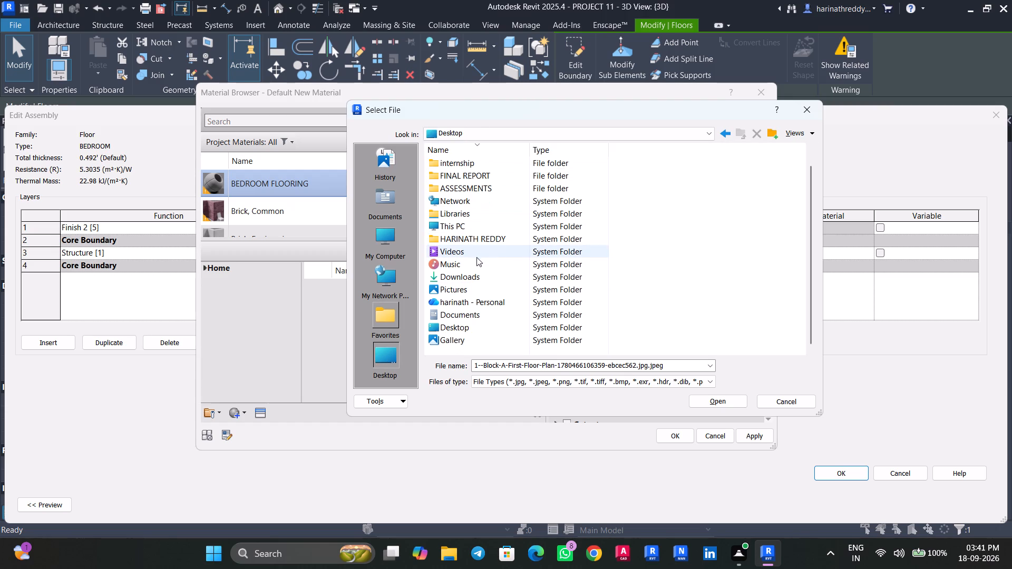
pyautogui.doubleClick(465, 287)
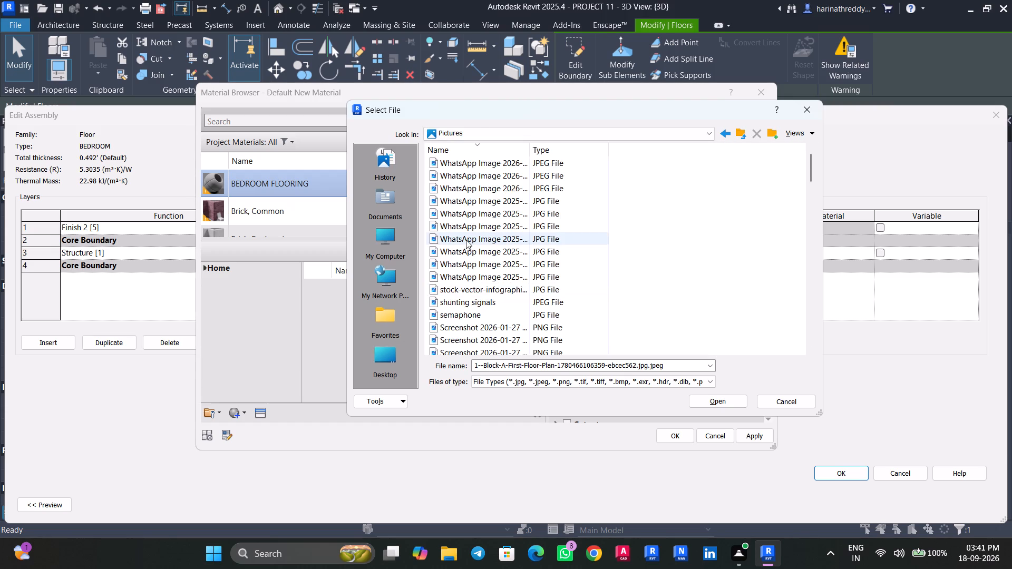
pyautogui.scroll(-4, 467, 188)
pyautogui.scroll(1, 468, 190)
pyautogui.scroll(-2, 468, 190)
pyautogui.scroll(10, 468, 190)
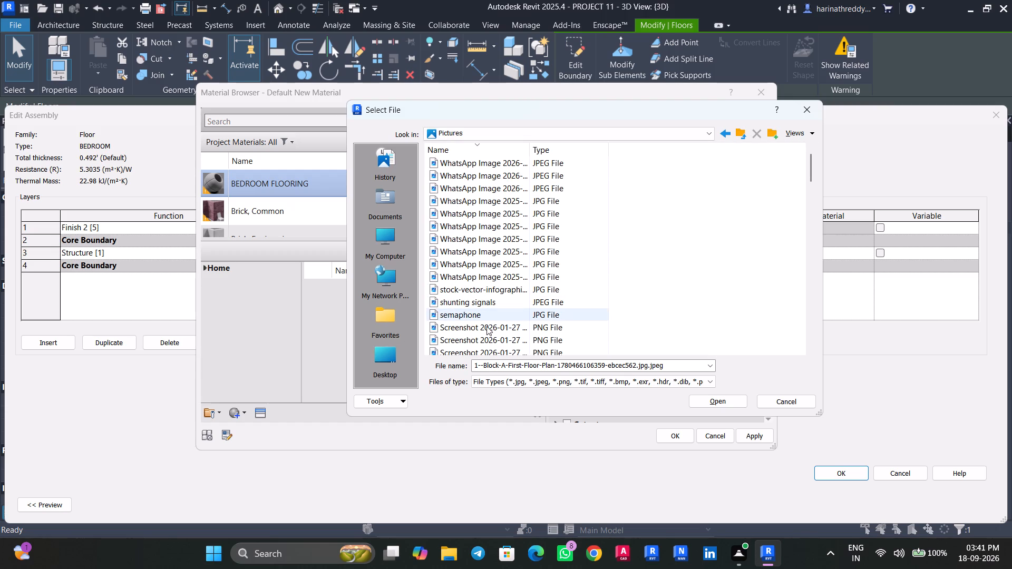
pyautogui.scroll(3, 475, 218)
pyautogui.click(510, 327)
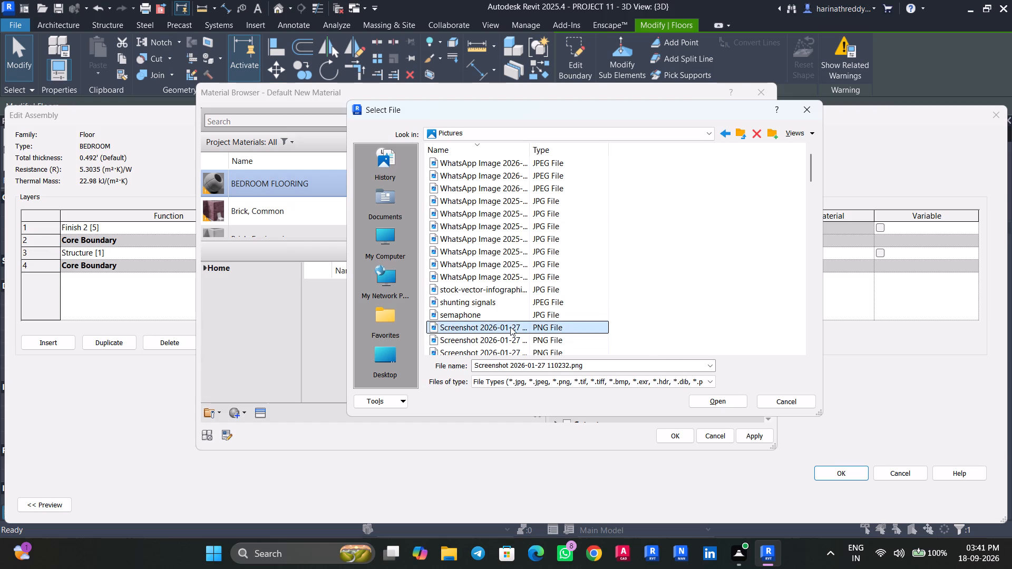
pyautogui.scroll(-8, 566, 309)
pyautogui.scroll(5, 566, 309)
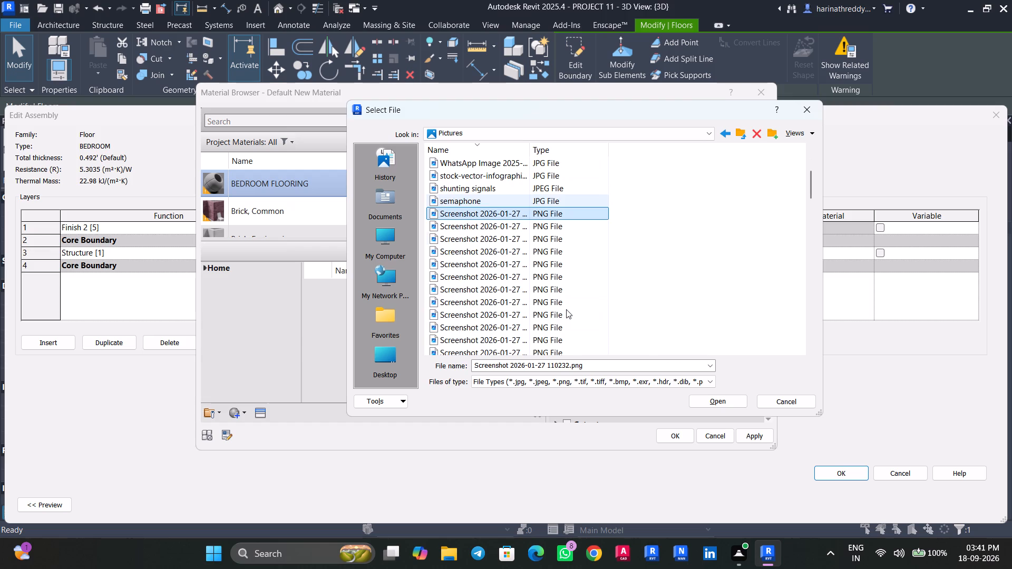
pyautogui.scroll(4, 566, 309)
pyautogui.scroll(-14, 566, 309)
pyautogui.scroll(4, 566, 309)
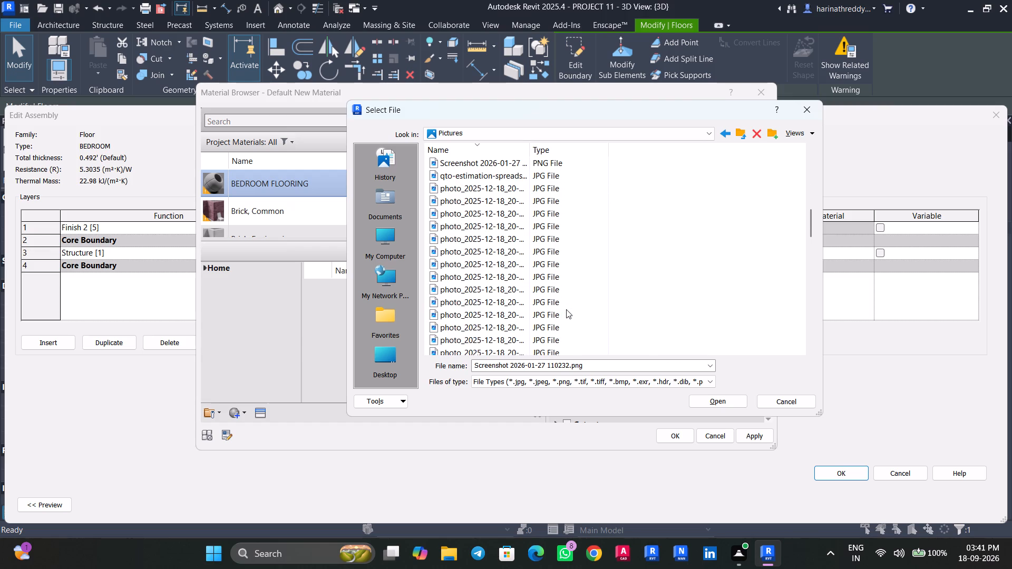
pyautogui.scroll(-13, 566, 309)
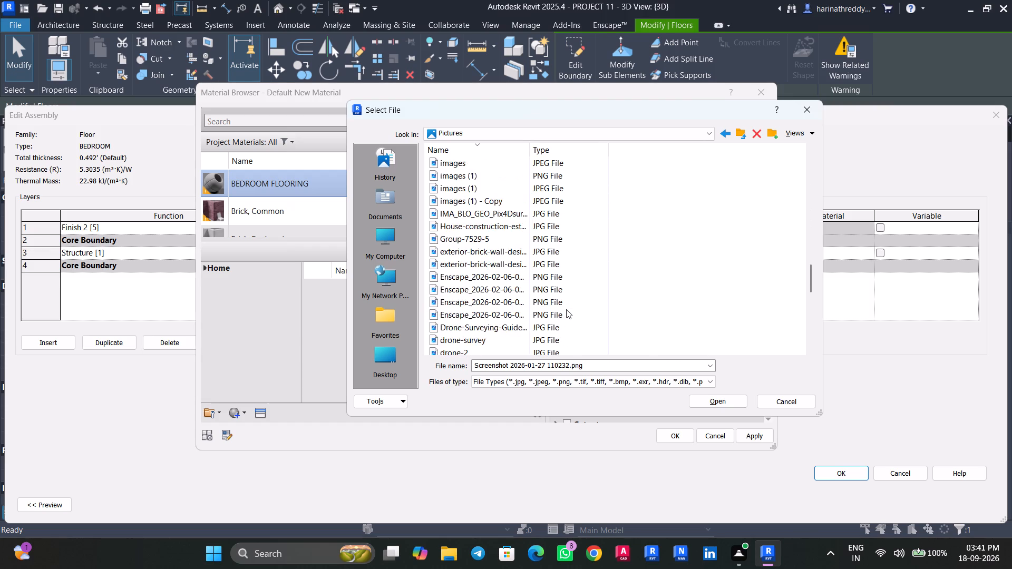
pyautogui.scroll(-12, 566, 309)
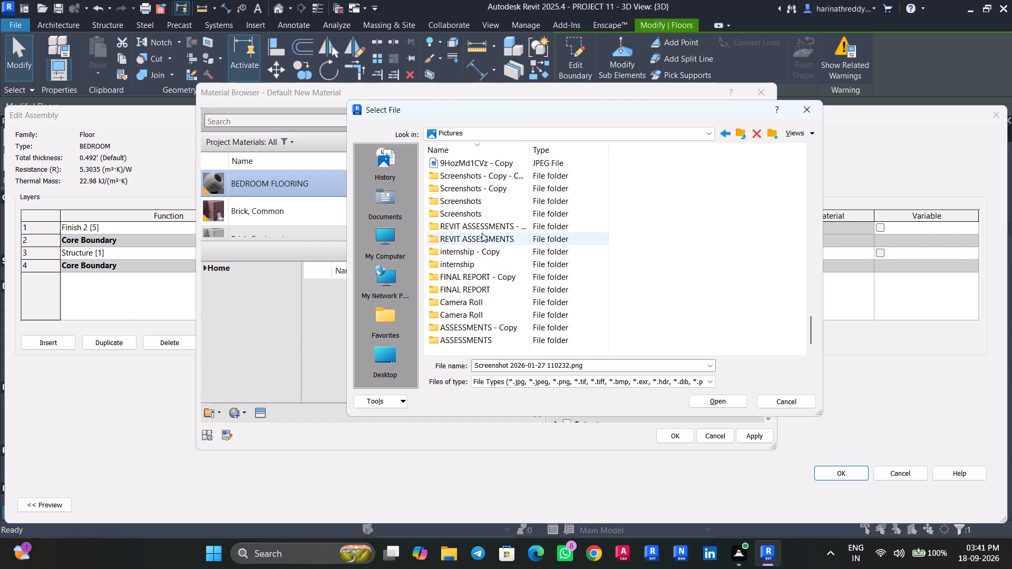
pyautogui.doubleClick(481, 201)
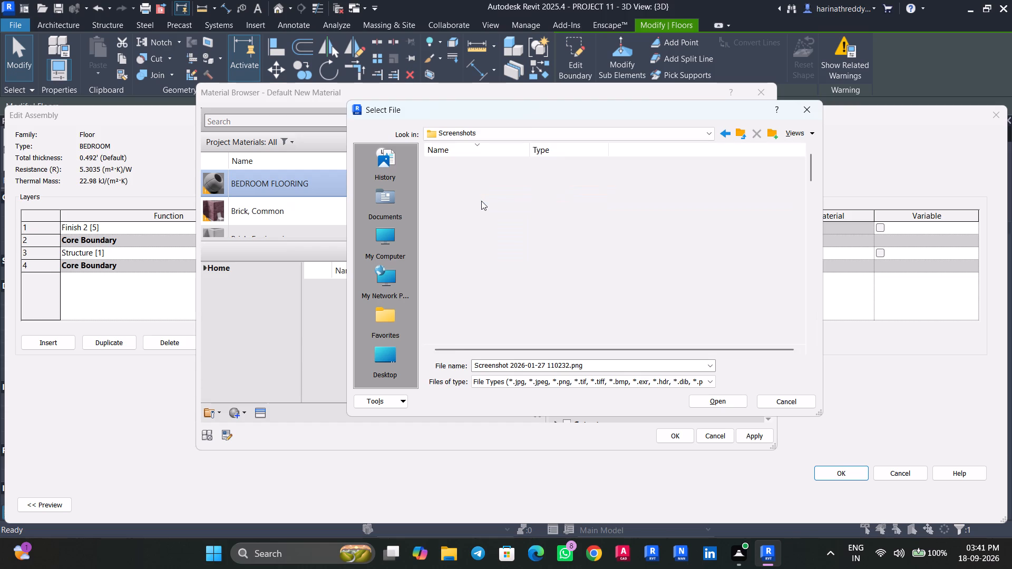
pyautogui.scroll(-12, 561, 219)
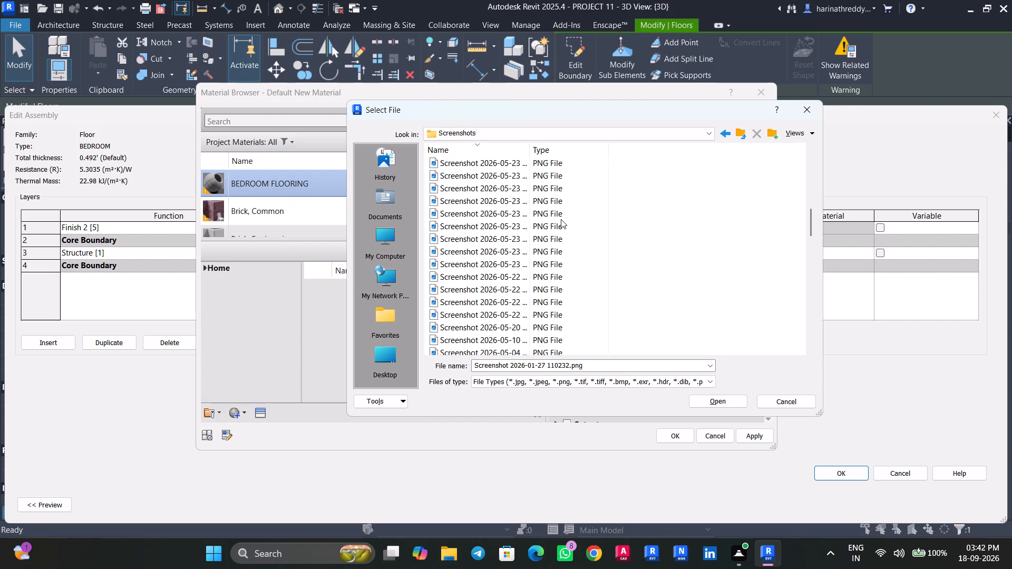
pyautogui.scroll(-20, 561, 219)
pyautogui.scroll(9, 561, 219)
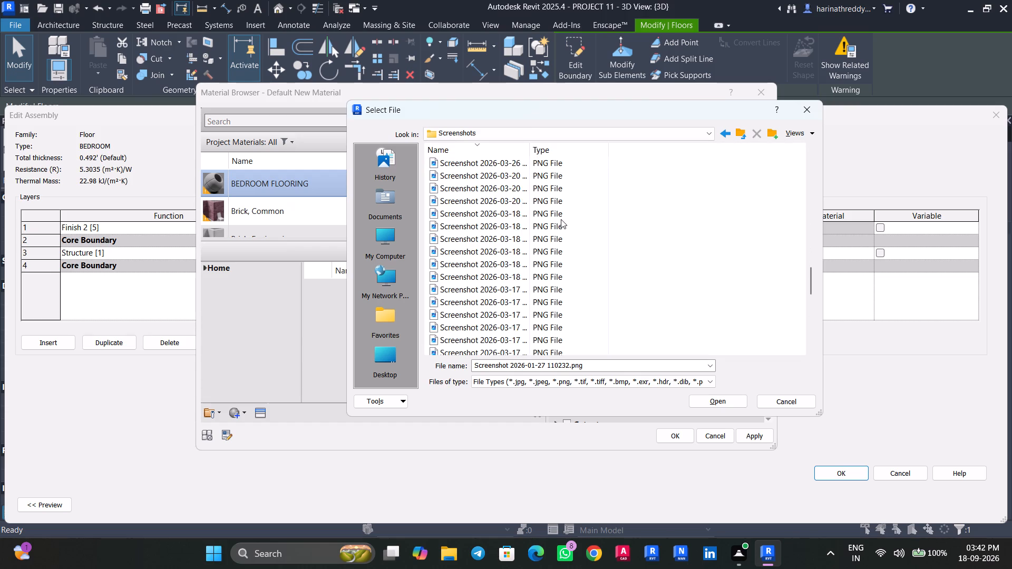
pyautogui.scroll(20, 561, 219)
pyautogui.scroll(8, 561, 219)
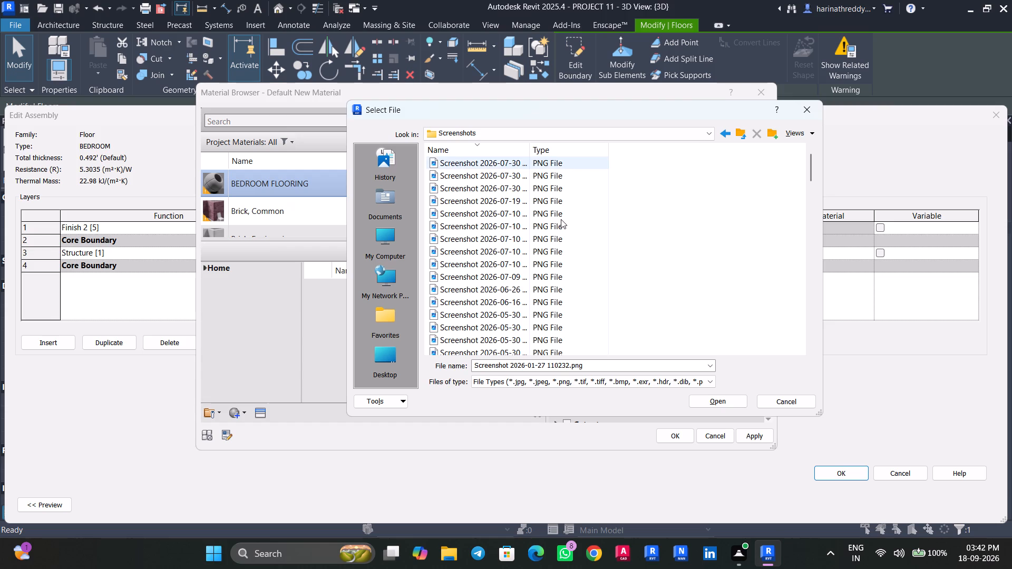
# Load Screenshot 2026-09-18 154057.png from Gallery as the BEDROOM FLOORING image and assign the material to the Finish 2 layer.
pyautogui.click(729, 132)
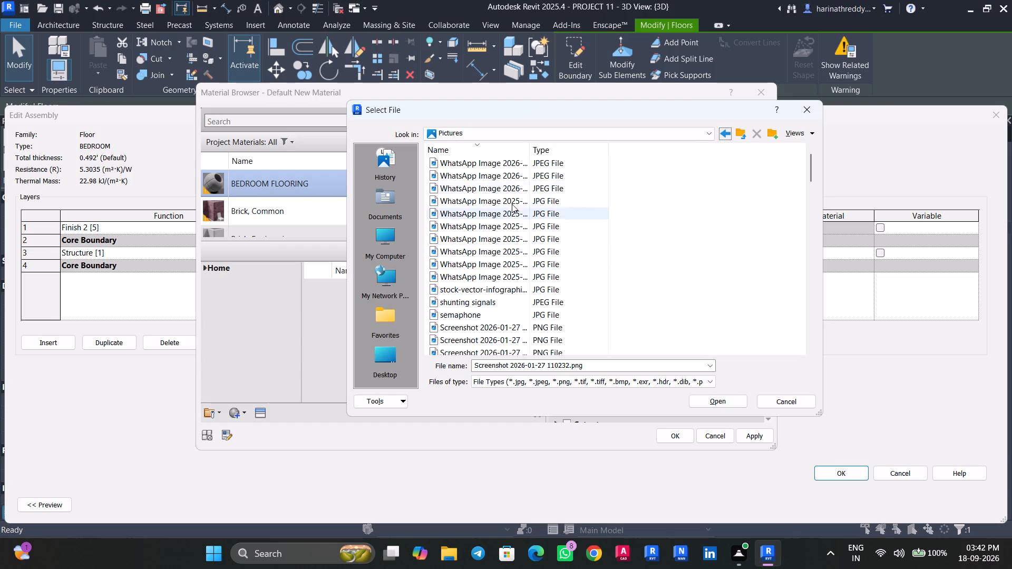
pyautogui.click(729, 135)
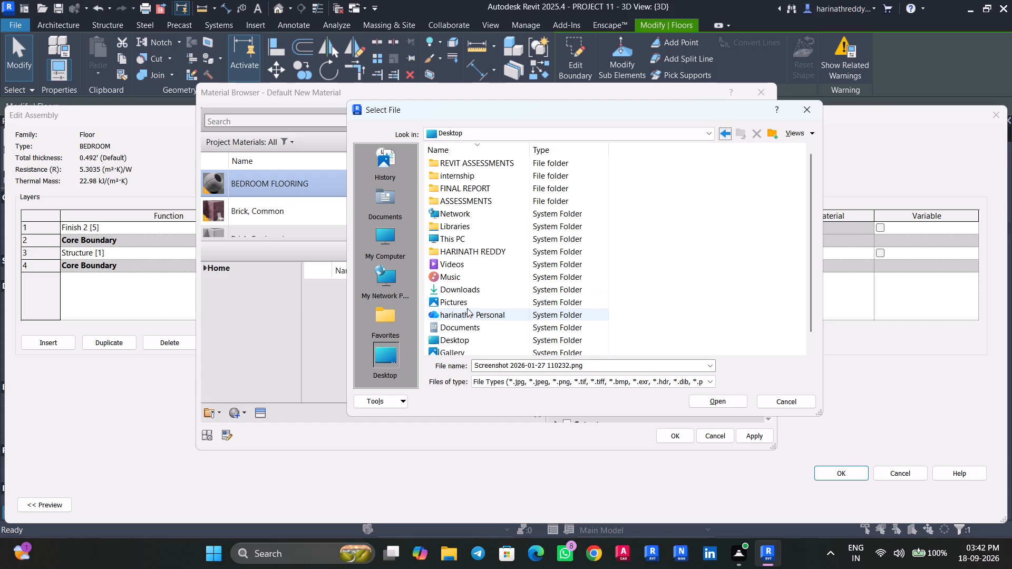
pyautogui.doubleClick(461, 350)
pyautogui.scroll(-6, 472, 271)
pyautogui.scroll(4, 472, 271)
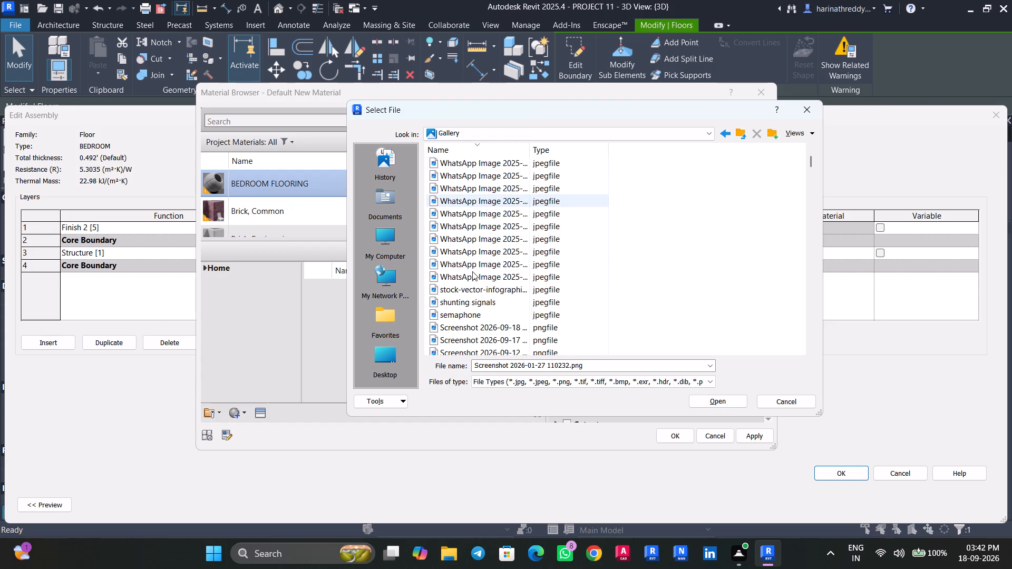
pyautogui.scroll(-2, 472, 271)
pyautogui.click(507, 253)
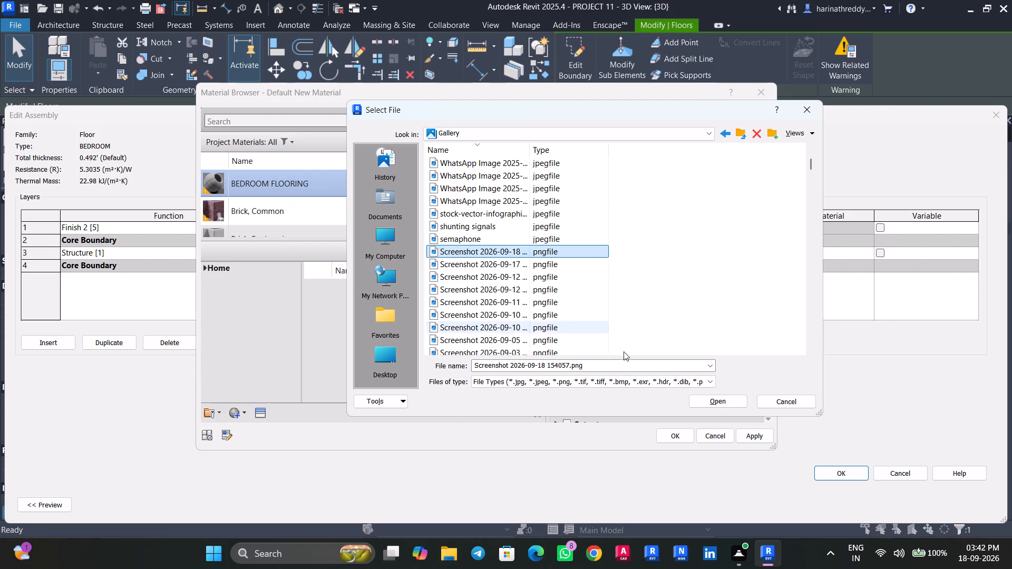
pyautogui.click(706, 400)
pyautogui.click(663, 430)
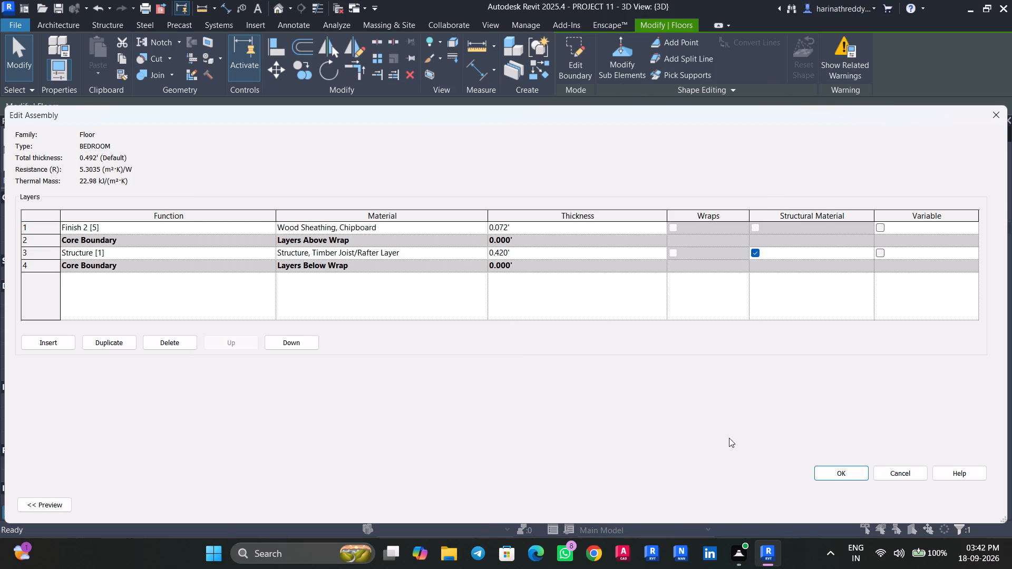
# Accept the edited layer structure, apply it to the BEDROOM floor type, and deselect the floor.
pyautogui.click(823, 469)
pyautogui.click(974, 517)
pyautogui.click(974, 509)
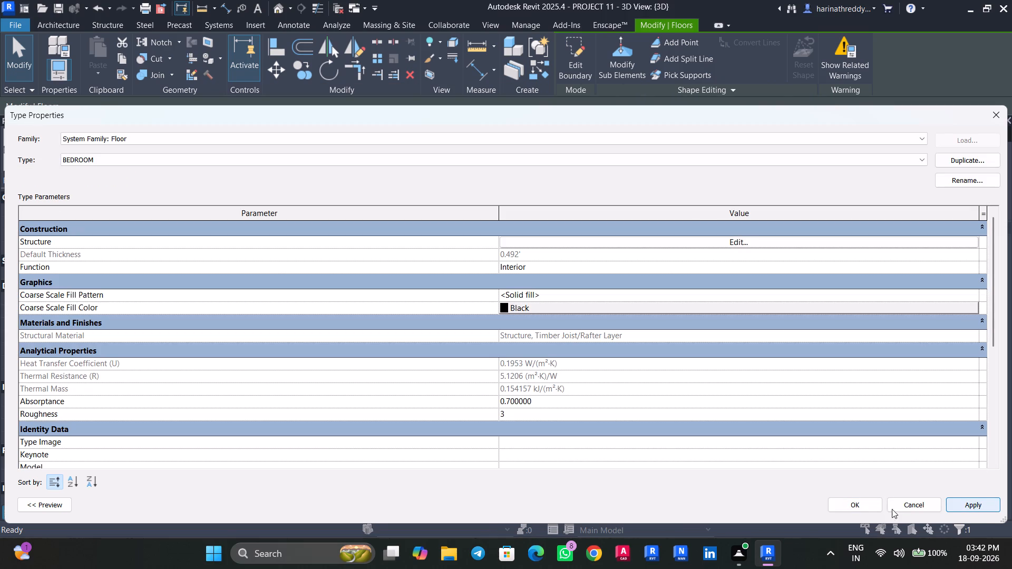
pyautogui.click(861, 507)
pyautogui.scroll(6, 254, 359)
pyautogui.press('Escape')
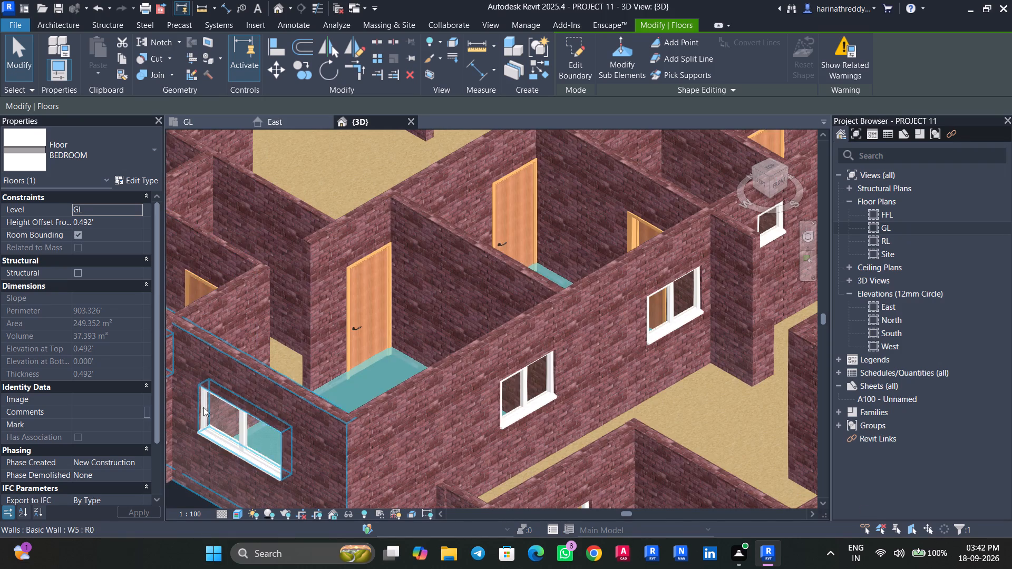
# Reopen BEDROOM FLOORING from the bedroom floor's type structure and set its texture sample size to 3' wide and 3' high.
pyautogui.scroll(4, 200, 427)
pyautogui.keyDown('shift'); pyautogui.moveTo(198, 433); pyautogui.dragTo(235, 500, button='middle'); pyautogui.keyUp('shift')
pyautogui.keyDown('shift'); pyautogui.middleClick(236, 501); pyautogui.keyUp('shift')
pyautogui.moveTo(340, 456); pyautogui.dragTo(579, 265, button='middle')
pyautogui.scroll(1, 564, 288)
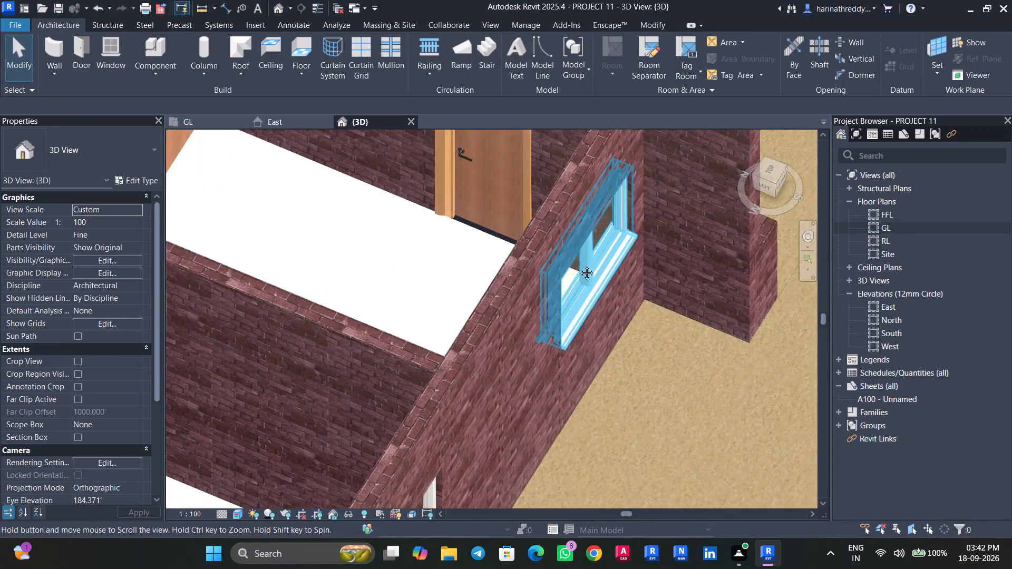
pyautogui.moveTo(579, 265); pyautogui.dragTo(783, 0, button='middle')
pyautogui.scroll(9, 277, 304)
pyautogui.click(290, 326)
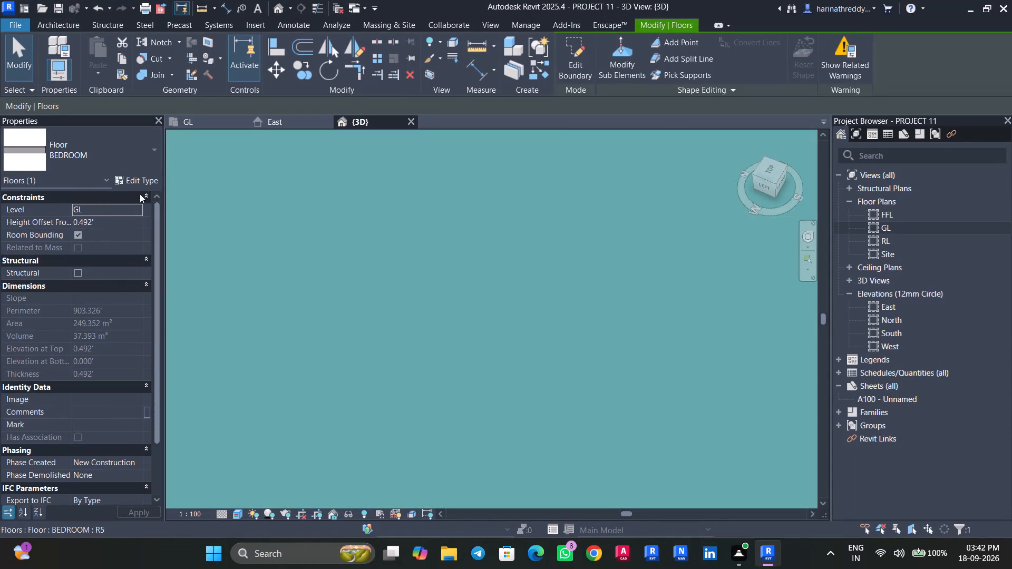
pyautogui.click(139, 179)
pyautogui.click(726, 242)
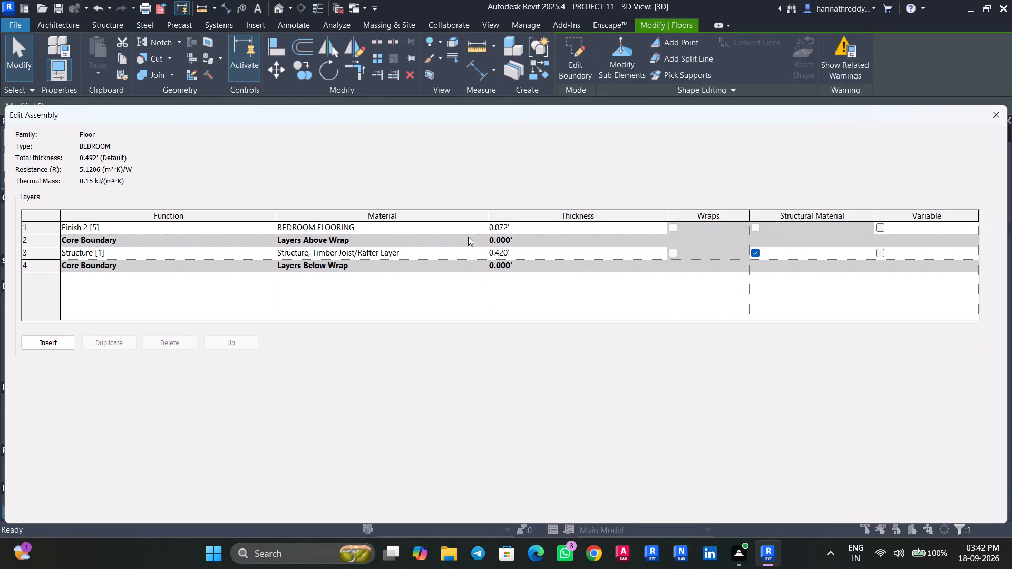
pyautogui.click(483, 226)
pyautogui.click(692, 290)
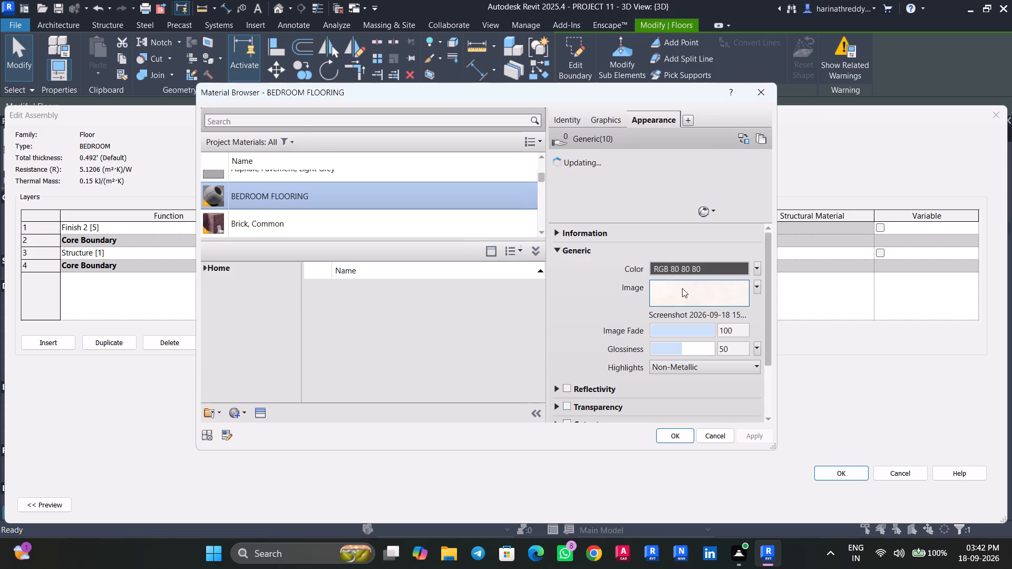
pyautogui.moveTo(518, 341); pyautogui.dragTo(520, 373)
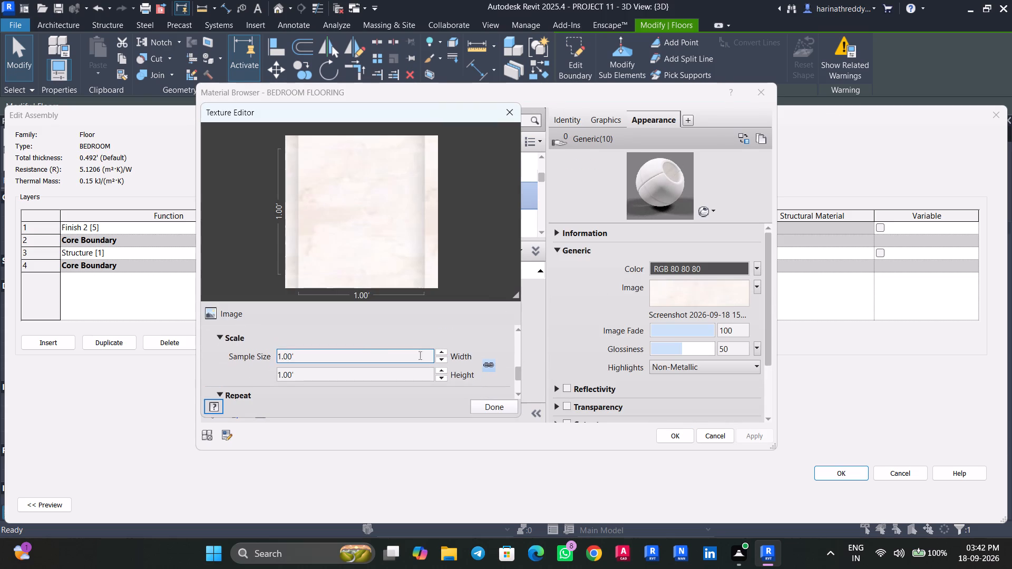
pyautogui.click(362, 355)
pyautogui.write("3'")
pyautogui.press('Return')
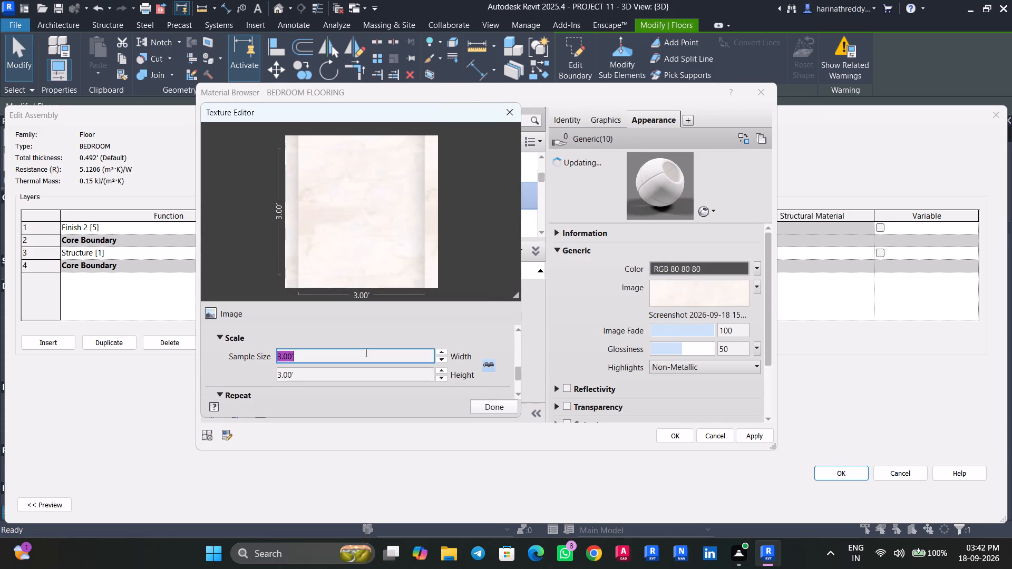
pyautogui.click(475, 413)
pyautogui.click(666, 432)
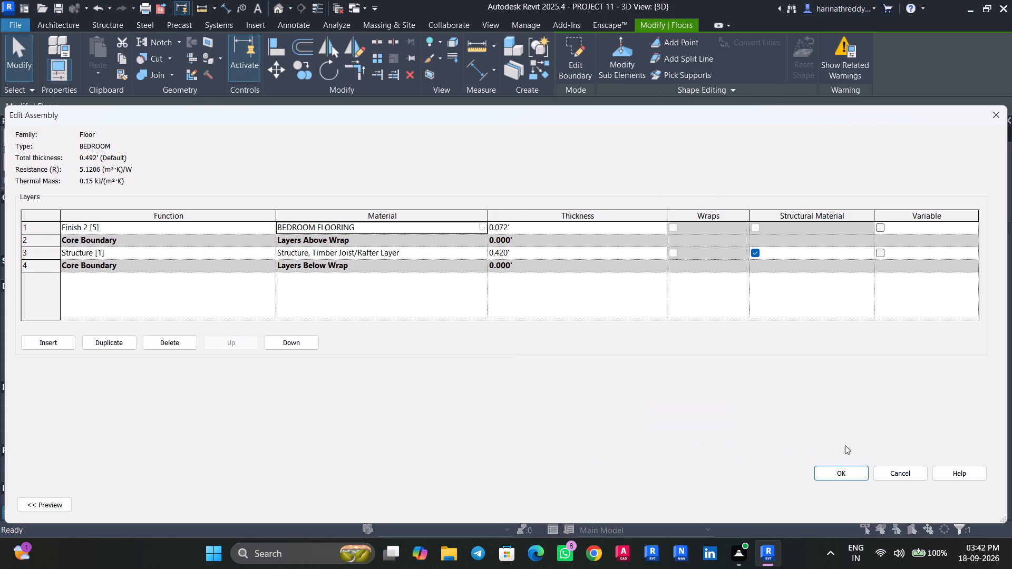
# Accept the assembly, apply the BEDROOM type properties, and deselect the floor.
pyautogui.click(865, 478)
pyautogui.click(952, 504)
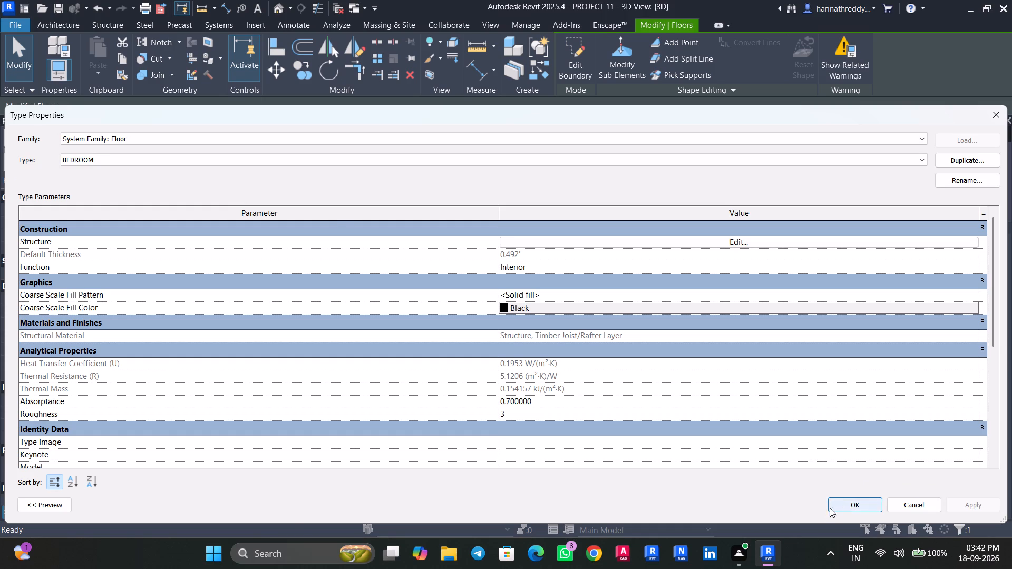
pyautogui.click(831, 504)
pyautogui.scroll(1, 395, 326)
pyautogui.scroll(-11, 395, 326)
pyautogui.press('Escape')
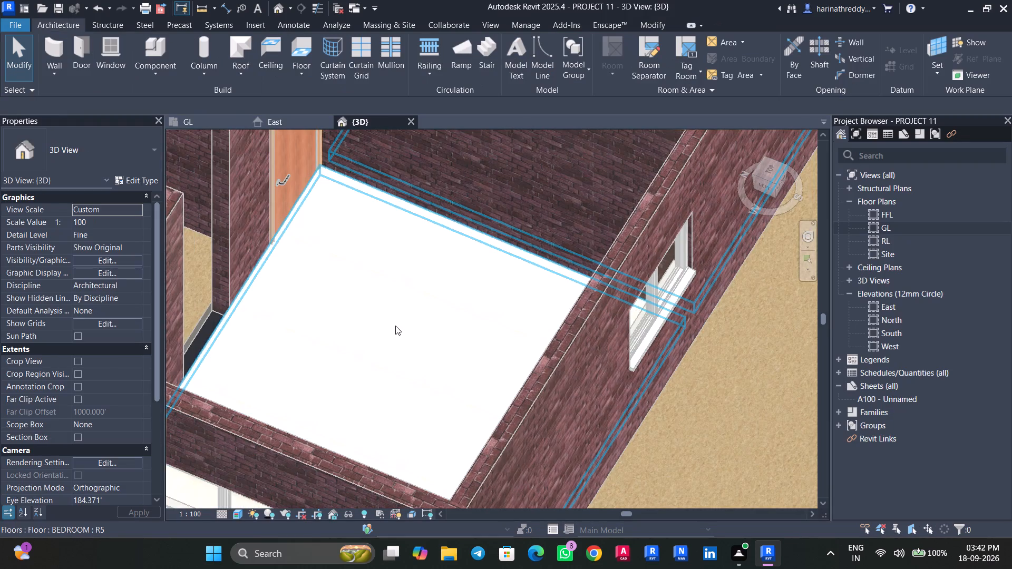
# Examine the rescaled flooring texture on the bedroom floors up close in the 3D view.
pyautogui.scroll(-11, 395, 326)
pyautogui.keyDown('shift'); pyautogui.moveTo(355, 434); pyautogui.dragTo(452, 414, button='middle'); pyautogui.keyUp('shift')
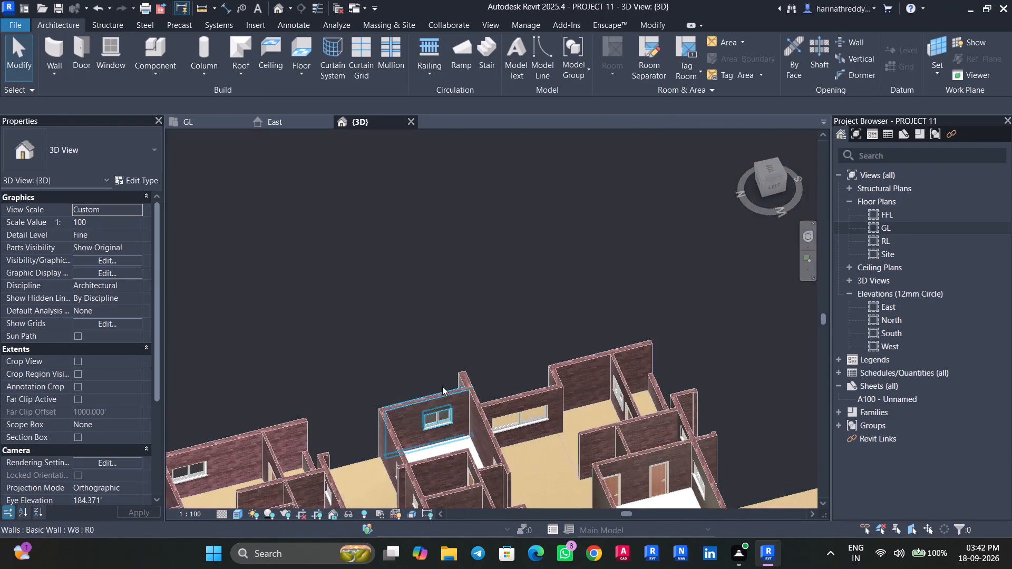
pyautogui.moveTo(440, 374); pyautogui.dragTo(406, 24, button='middle')
pyautogui.scroll(5, 252, 322)
pyautogui.scroll(7, 283, 164)
pyautogui.moveTo(302, 144); pyautogui.dragTo(283, 323, button='middle')
pyautogui.scroll(6, 390, 295)
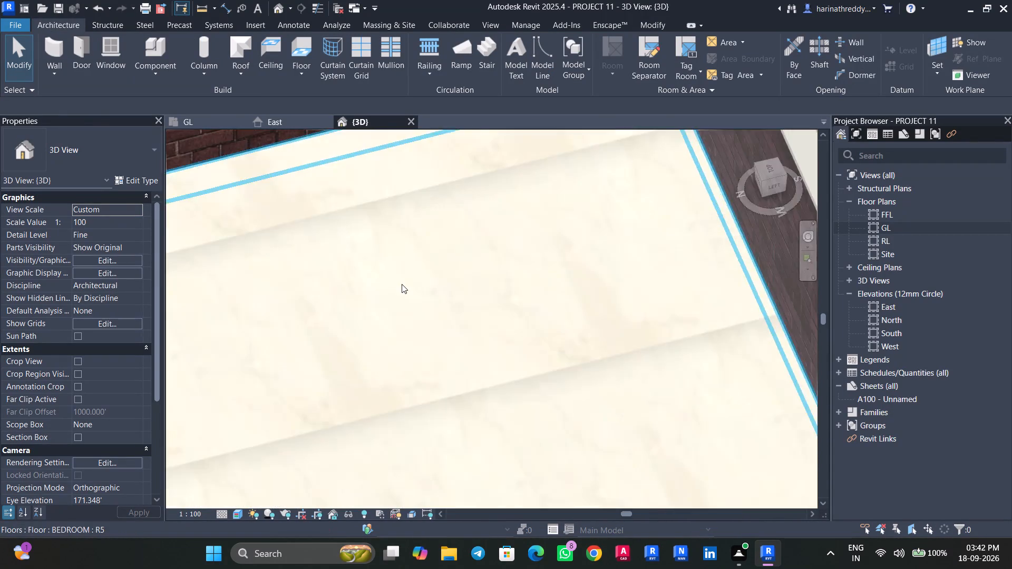
pyautogui.scroll(5, 402, 284)
pyautogui.scroll(-13, 402, 284)
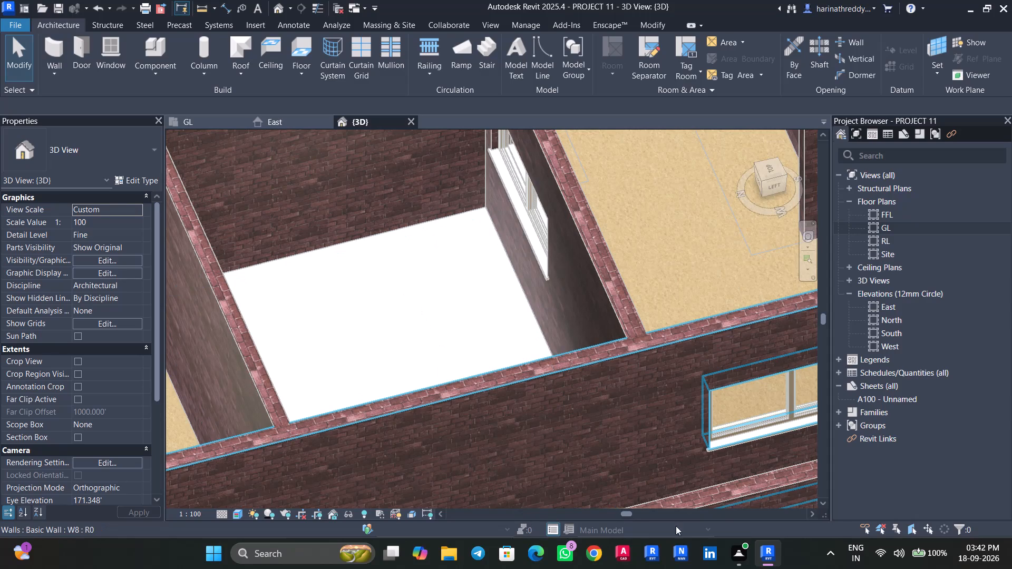
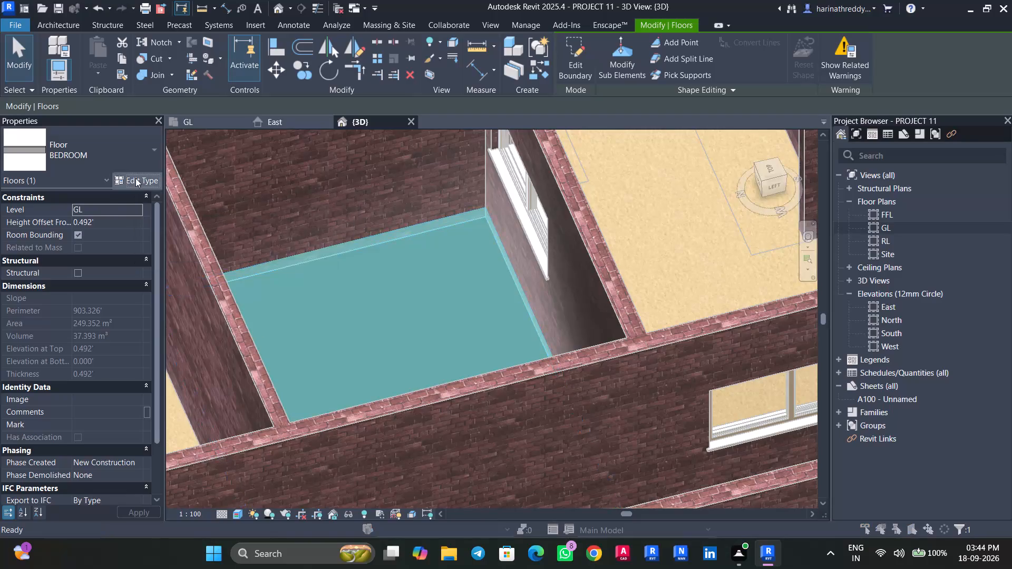
# Reopen BEDROOM FLOORING from the BEDROOM floor type's finish layer and replace its appearance image with BEDROOM.jpg from Downloads.
pyautogui.click(799, 249)
pyautogui.click(777, 240)
pyautogui.click(484, 226)
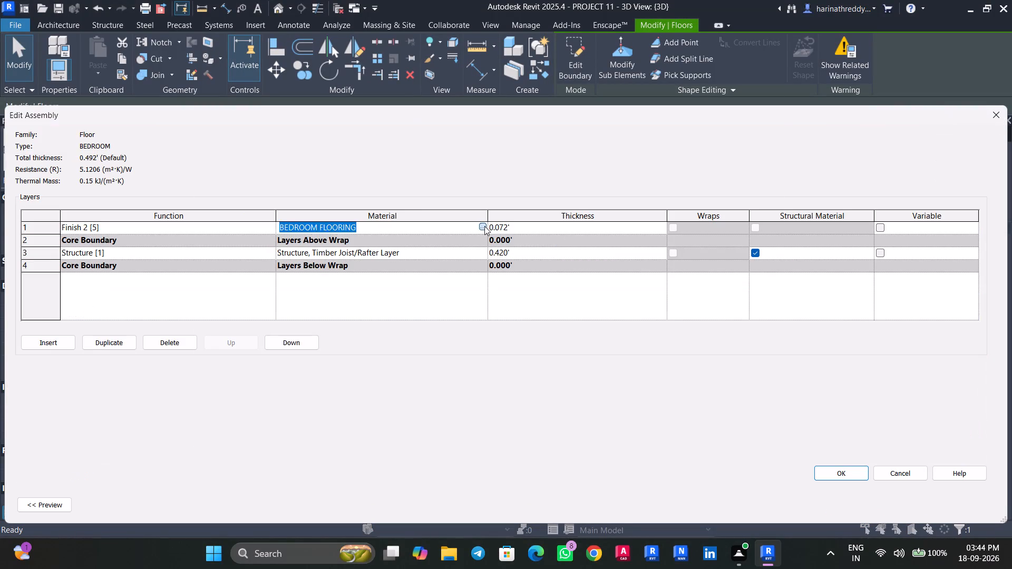
pyautogui.click(706, 290)
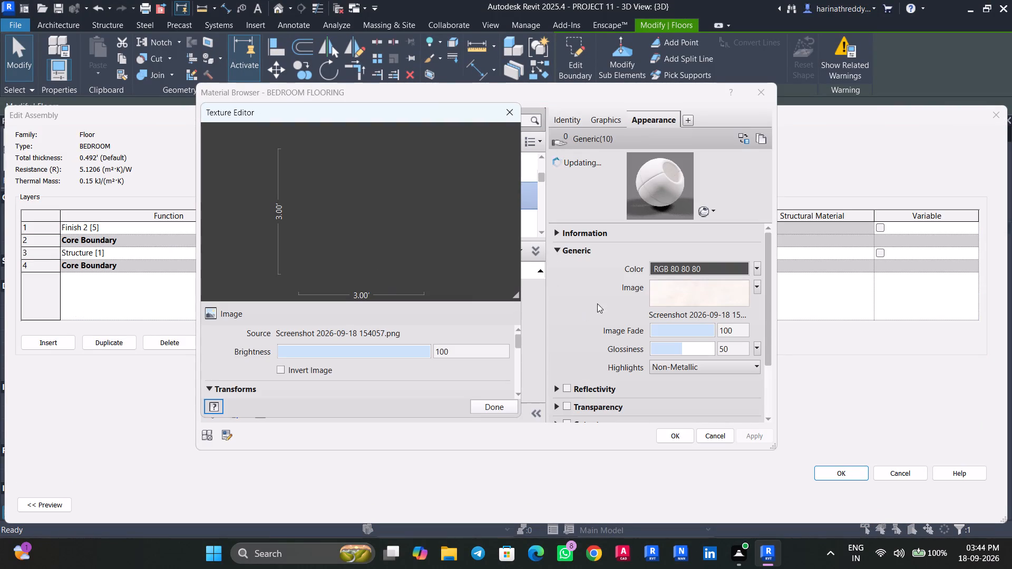
pyautogui.click(512, 114)
pyautogui.click(754, 288)
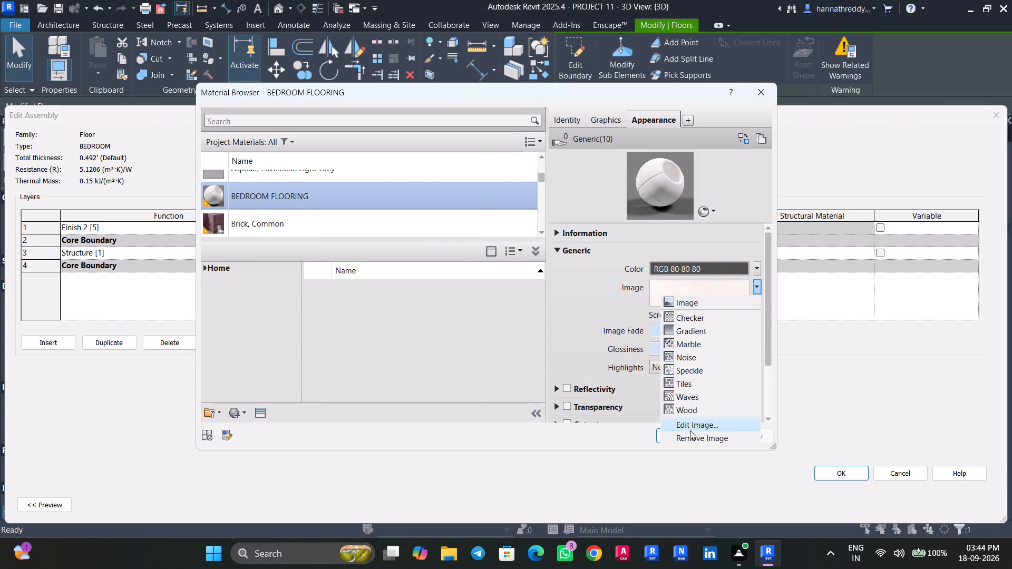
pyautogui.click(691, 431)
pyautogui.click(518, 111)
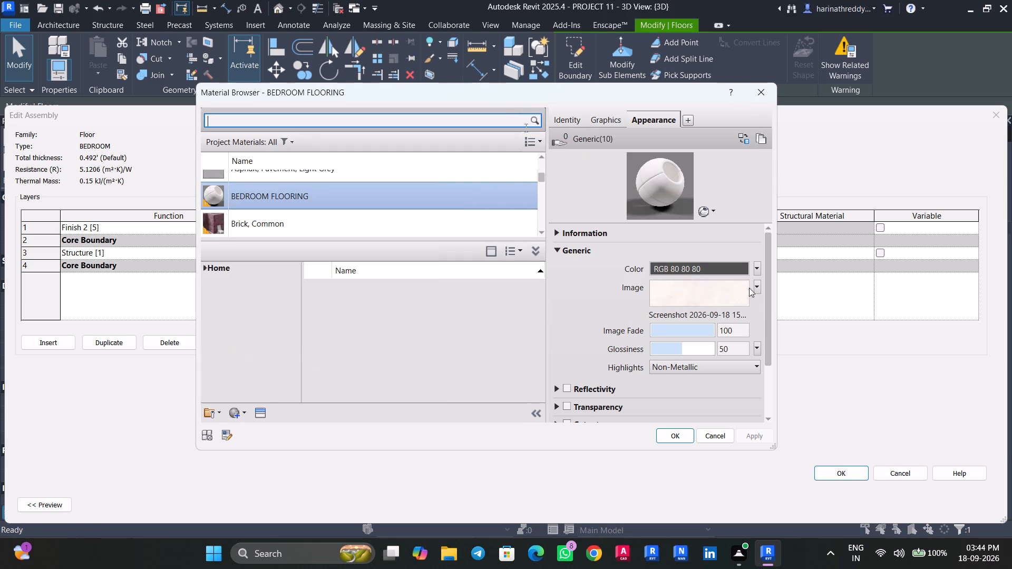
pyautogui.click(755, 287)
pyautogui.click(725, 442)
pyautogui.click(694, 287)
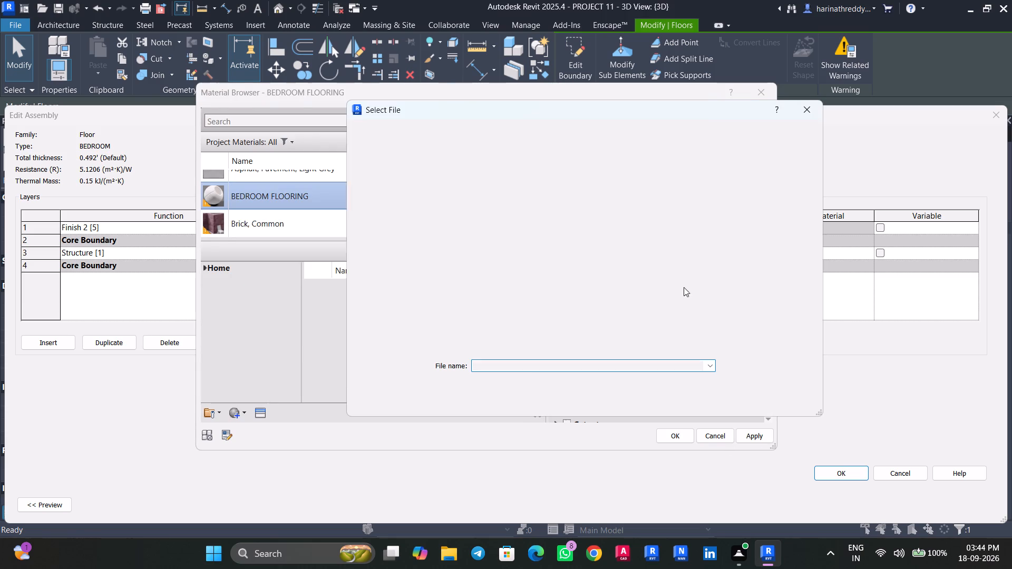
pyautogui.click(364, 361)
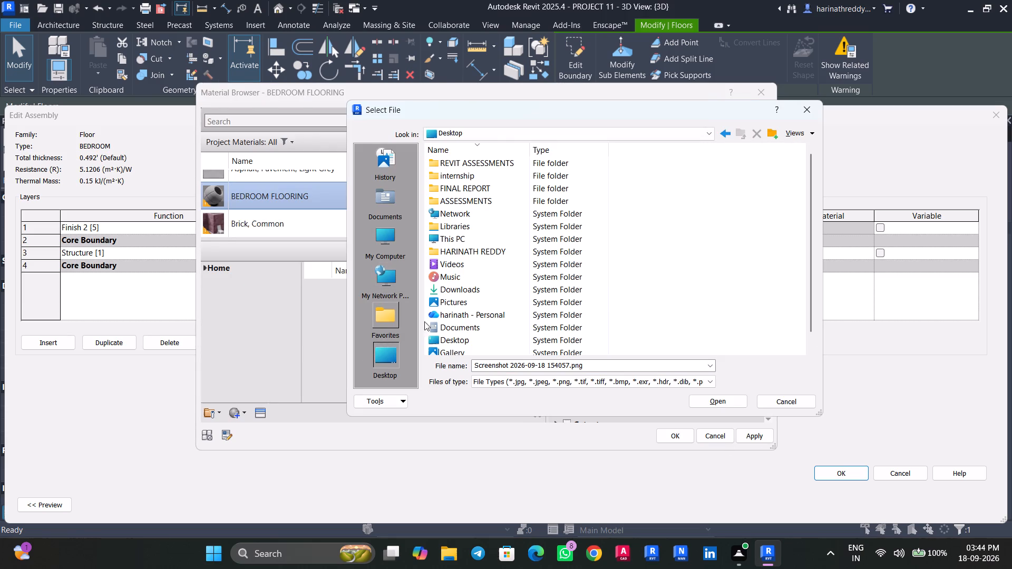
pyautogui.doubleClick(476, 284)
pyautogui.click(488, 174)
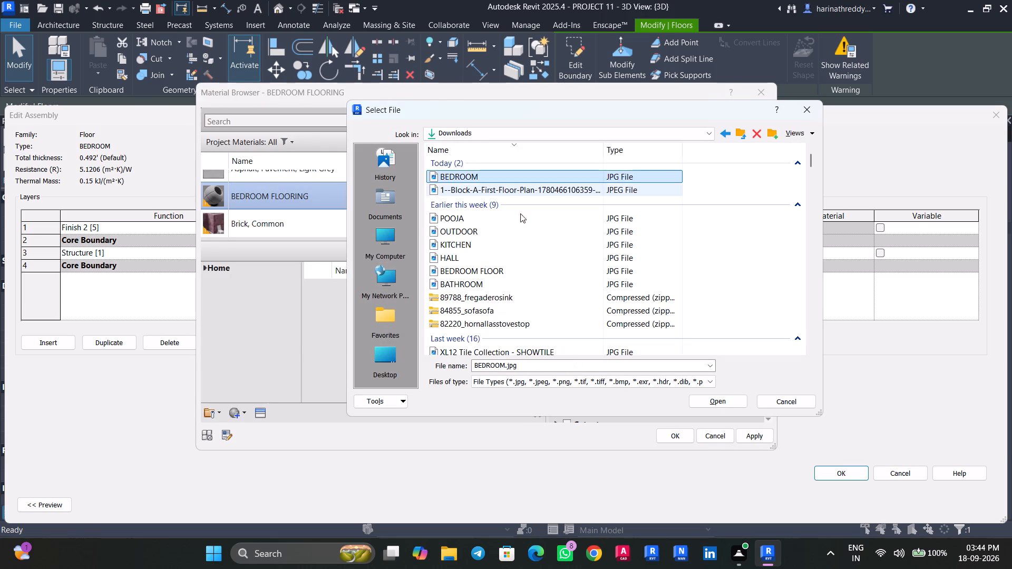
pyautogui.click(699, 398)
# Set the BEDROOM.jpg texture's sample size to 3' wide and 3' high and apply the BEDROOM FLOORING material.
pyautogui.click(703, 274)
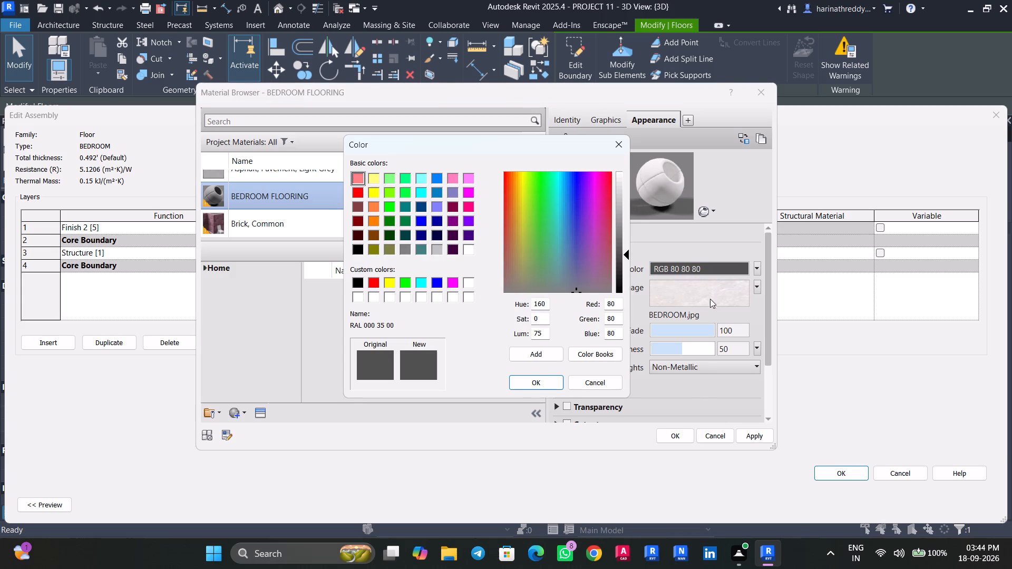
pyautogui.click(616, 145)
pyautogui.click(704, 305)
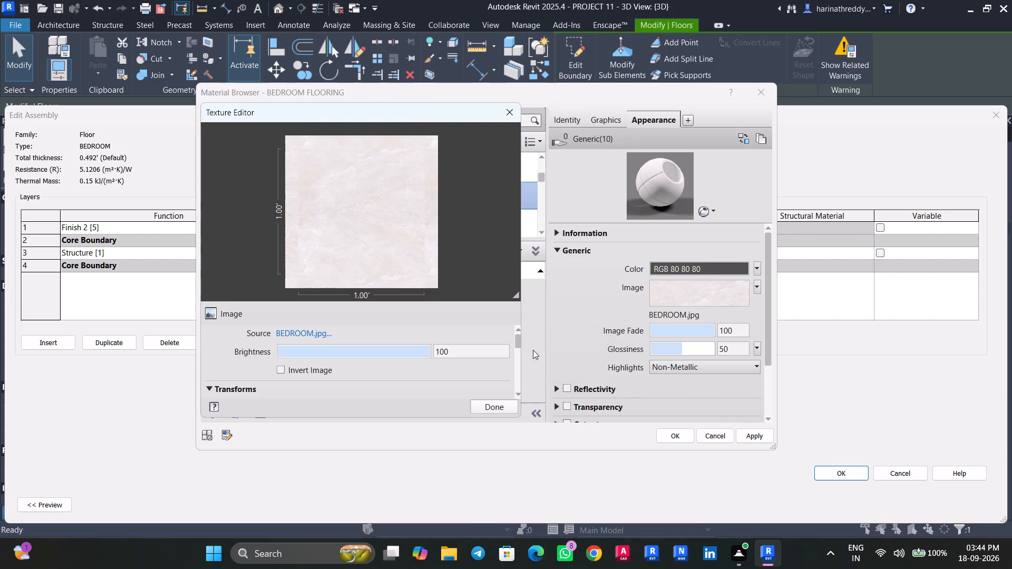
pyautogui.moveTo(518, 342); pyautogui.dragTo(516, 372)
pyautogui.click(393, 374)
pyautogui.press('3')
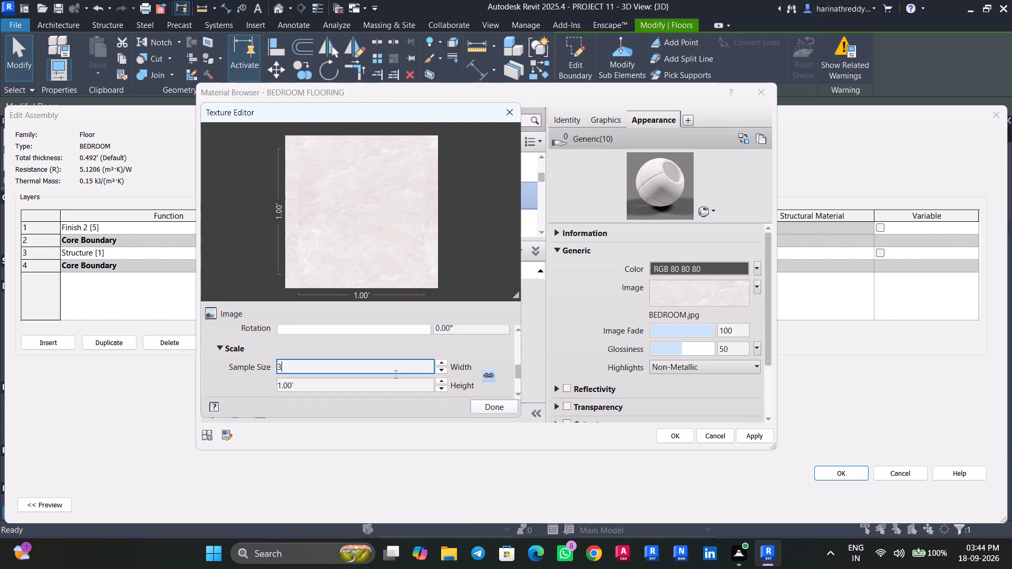
pyautogui.press("'")
pyautogui.press('Return')
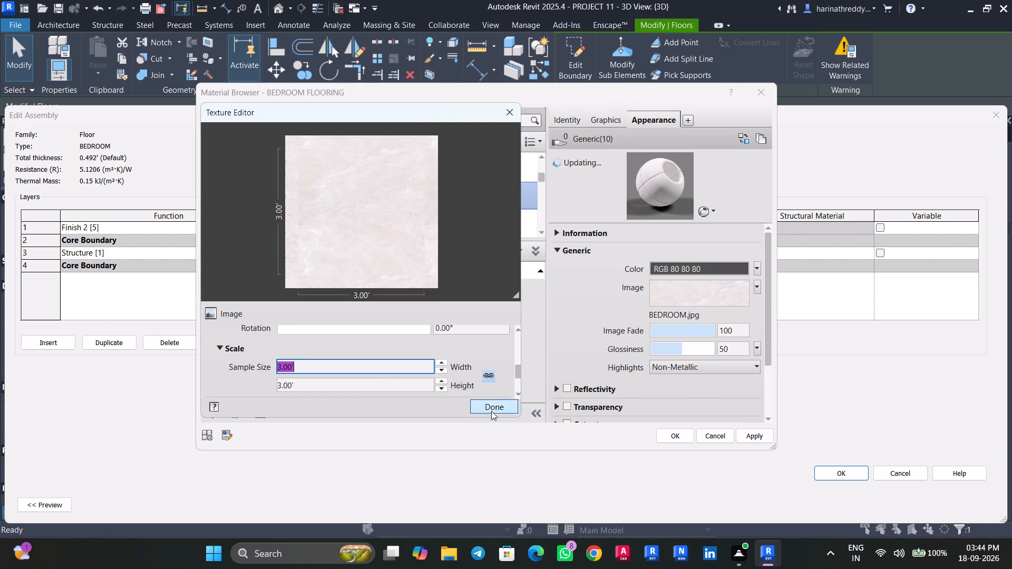
pyautogui.click(491, 410)
pyautogui.click(759, 437)
pyautogui.click(664, 437)
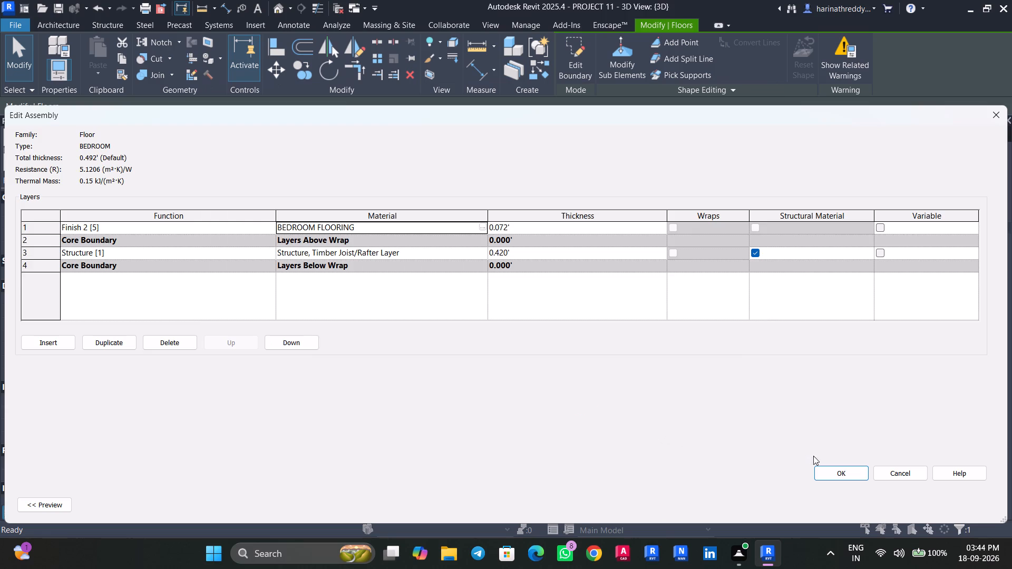
# Accept the edited assembly and the BEDROOM type properties, and deselect the floor.
pyautogui.click(833, 467)
pyautogui.click(973, 494)
pyautogui.click(957, 502)
pyautogui.click(845, 507)
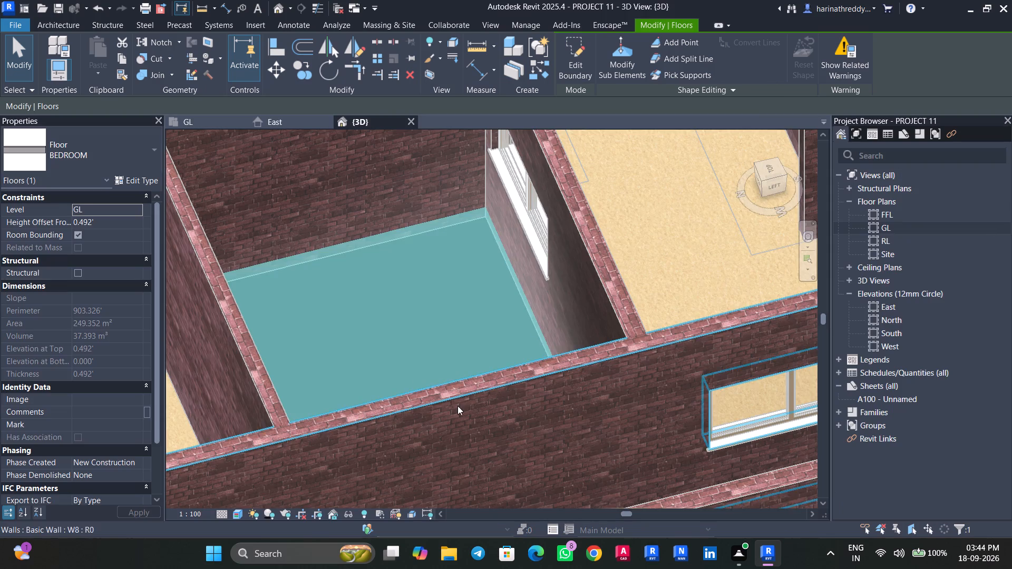
pyautogui.press('Escape')
pyautogui.press('Escape')
# Examine the new flooring texture on the bedroom floors in the 3D view, from above and up close.
pyautogui.scroll(-13, 387, 256)
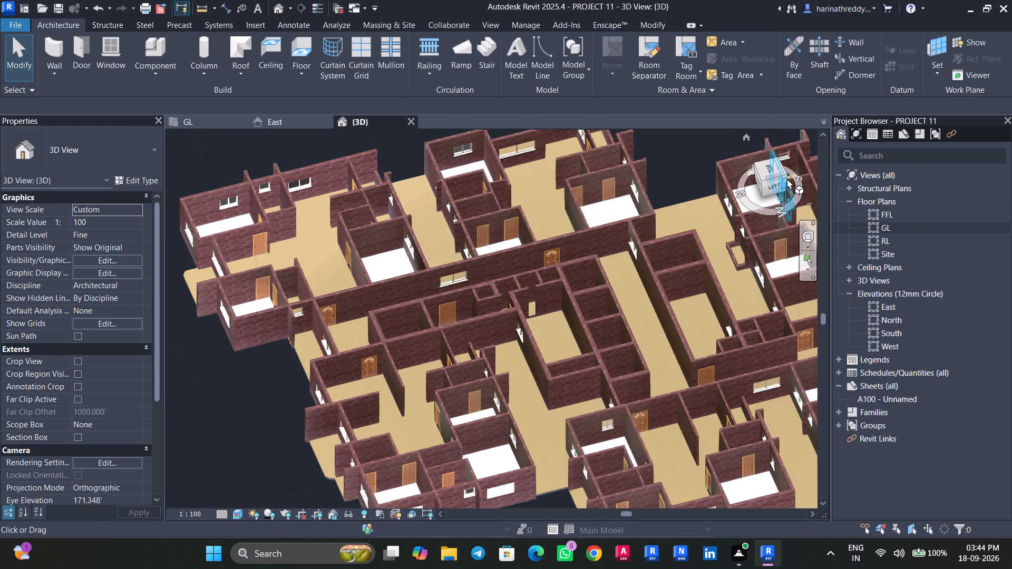
pyautogui.click(776, 169)
pyautogui.scroll(5, 381, 365)
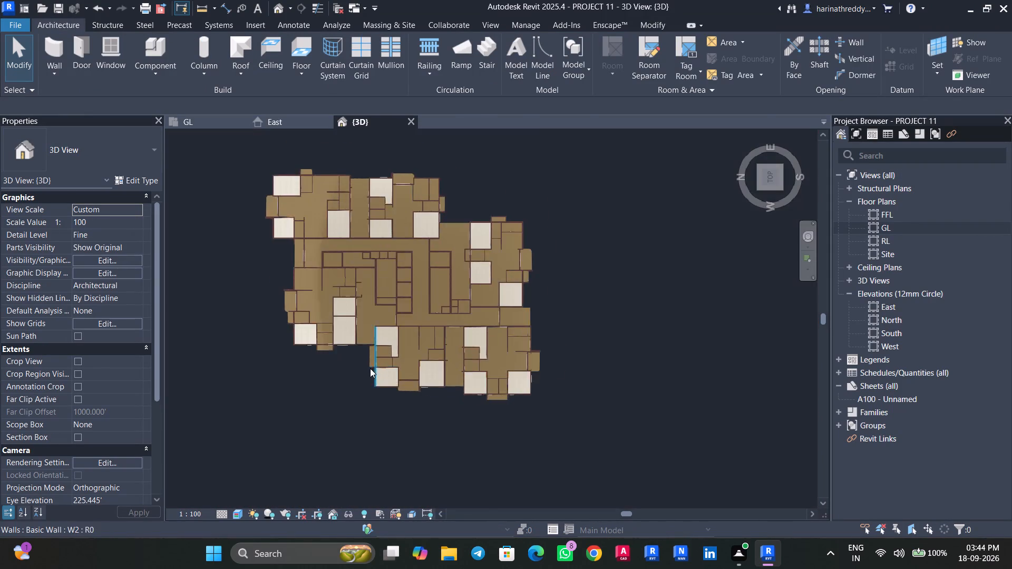
pyautogui.scroll(20, 370, 368)
pyautogui.scroll(3, 370, 368)
pyautogui.moveTo(430, 384); pyautogui.dragTo(184, 340, button='middle')
pyautogui.scroll(1, 430, 384)
pyautogui.scroll(-14, 184, 340)
pyautogui.keyDown('shift'); pyautogui.moveTo(183, 434); pyautogui.dragTo(343, 292, button='middle'); pyautogui.keyUp('shift')
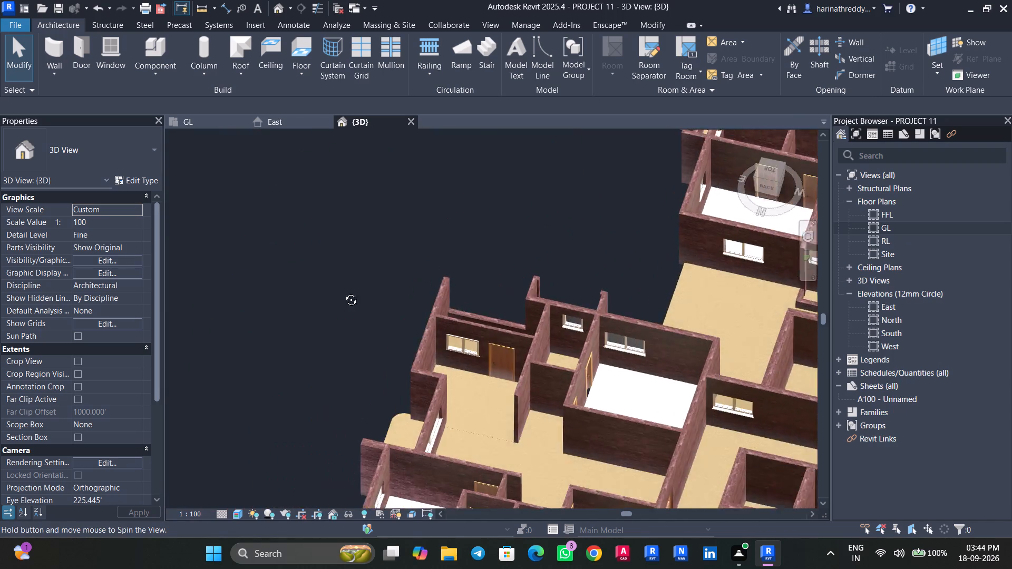
pyautogui.keyDown('shift'); pyautogui.moveTo(343, 292); pyautogui.dragTo(340, 282, button='middle'); pyautogui.keyUp('shift')
pyautogui.scroll(2, 647, 364)
pyautogui.scroll(-1, 647, 364)
pyautogui.scroll(13, 647, 364)
pyautogui.scroll(-10, 648, 350)
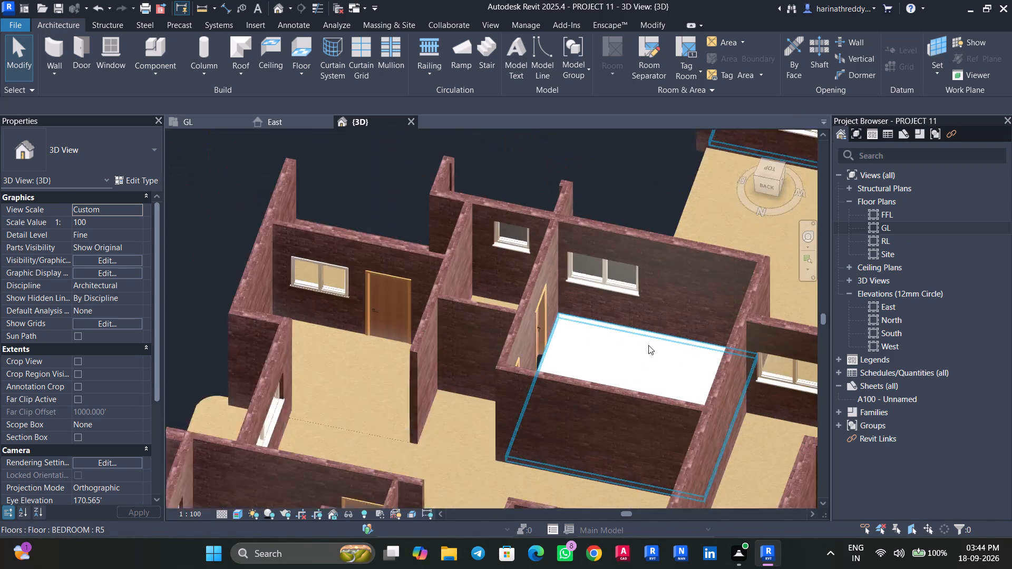
pyautogui.scroll(-2, 648, 345)
pyautogui.scroll(-3, 251, 295)
pyautogui.moveTo(251, 295); pyautogui.dragTo(333, 0, button='middle')
pyautogui.scroll(5, 376, 213)
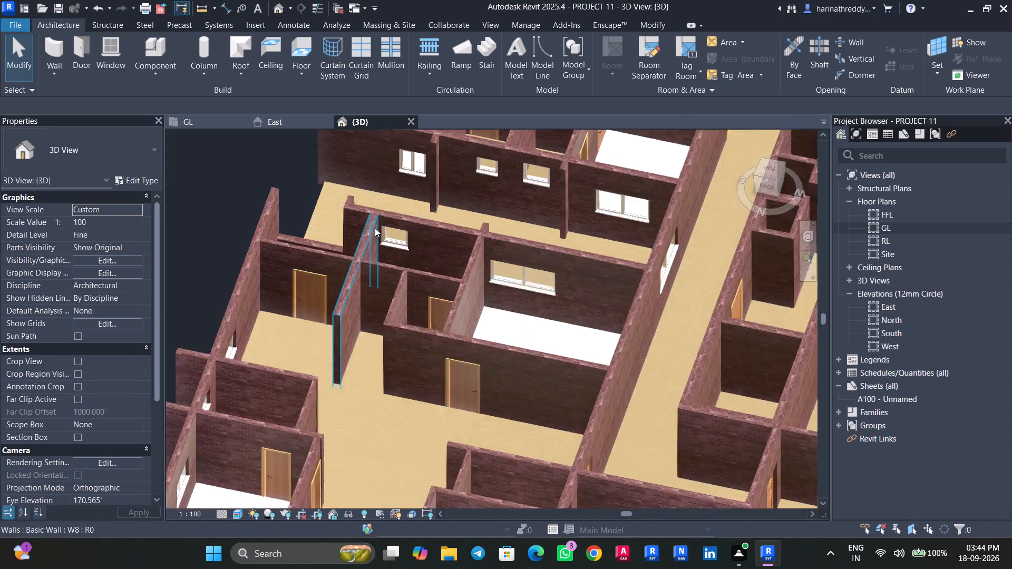
pyautogui.scroll(1, 338, 375)
pyautogui.moveTo(345, 352); pyautogui.dragTo(430, 76, button='middle')
pyautogui.scroll(5, 275, 283)
pyautogui.moveTo(275, 334); pyautogui.dragTo(451, 47, button='middle')
pyautogui.scroll(9, 372, 169)
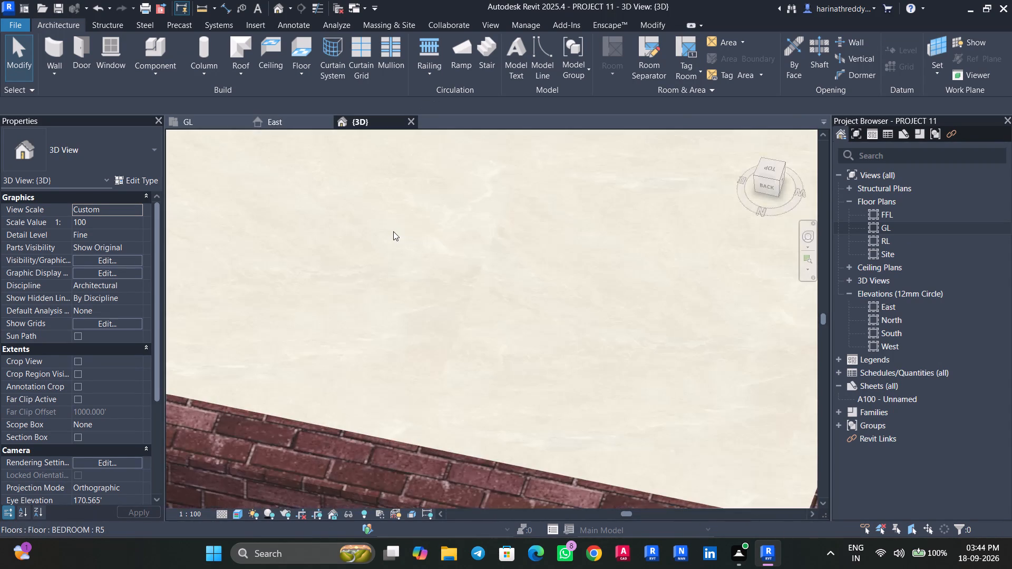
pyautogui.scroll(5, 393, 231)
pyautogui.scroll(-12, 393, 231)
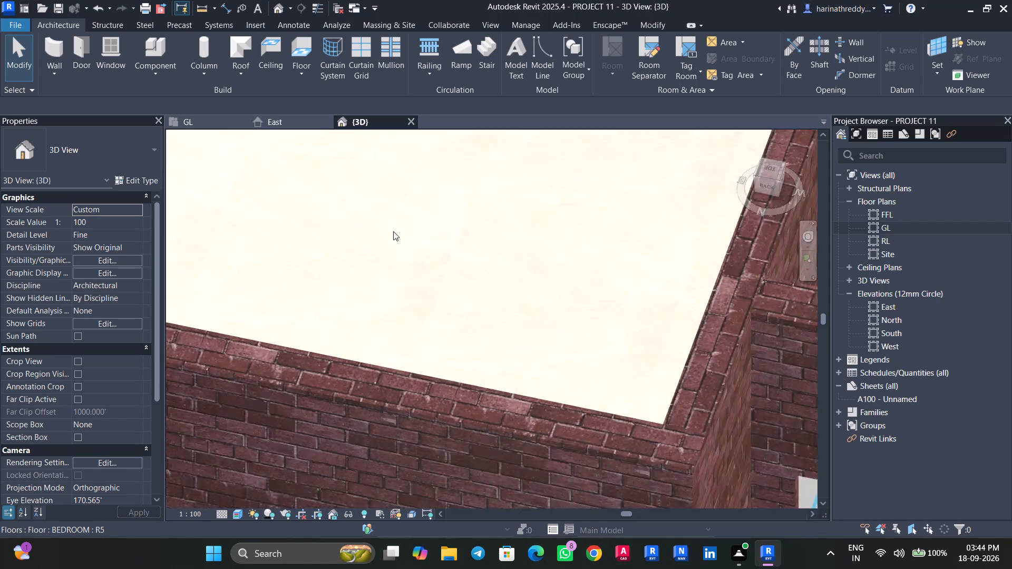
pyautogui.scroll(-13, 393, 231)
pyautogui.scroll(-1, 359, 360)
pyautogui.moveTo(358, 365); pyautogui.dragTo(310, 478, button='middle')
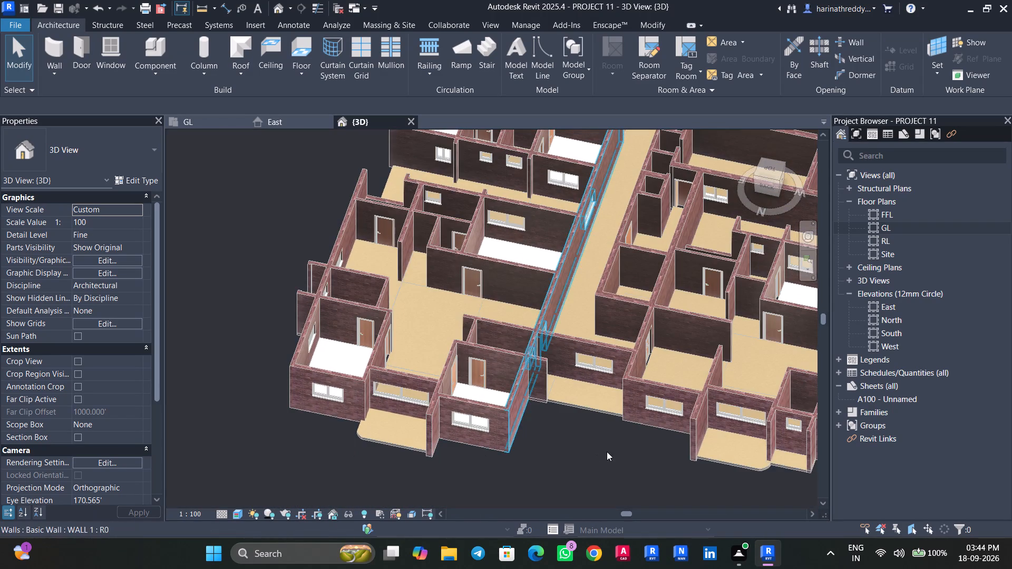
pyautogui.moveTo(606, 452); pyautogui.dragTo(565, 493, button='middle')
pyautogui.scroll(5, 375, 370)
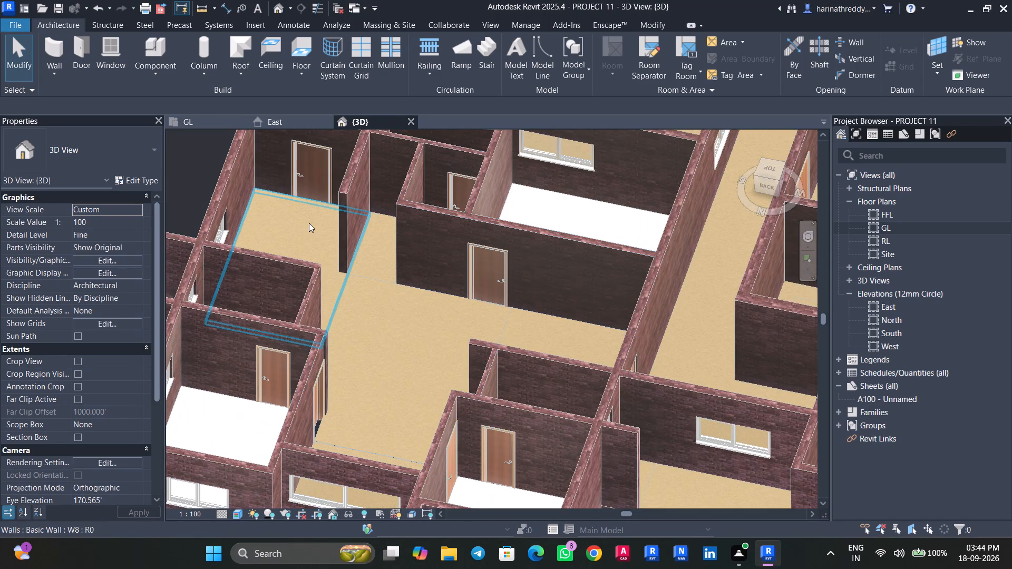
# In the GL floor plan, set the floor plan image's draw layer to Foreground and check the wide balcony's flooring.
pyautogui.click(208, 128)
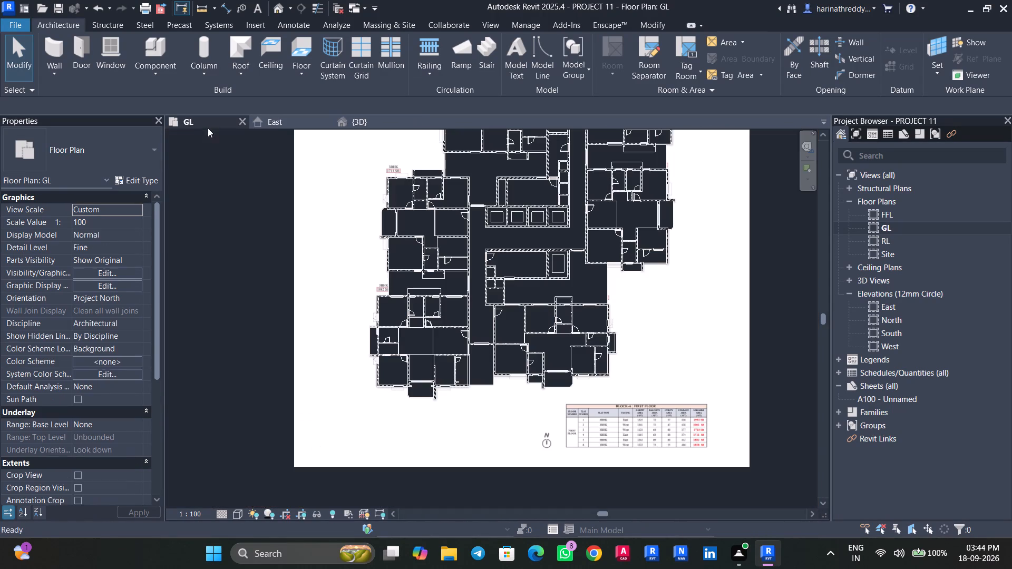
pyautogui.scroll(5, 457, 384)
pyautogui.click(206, 436)
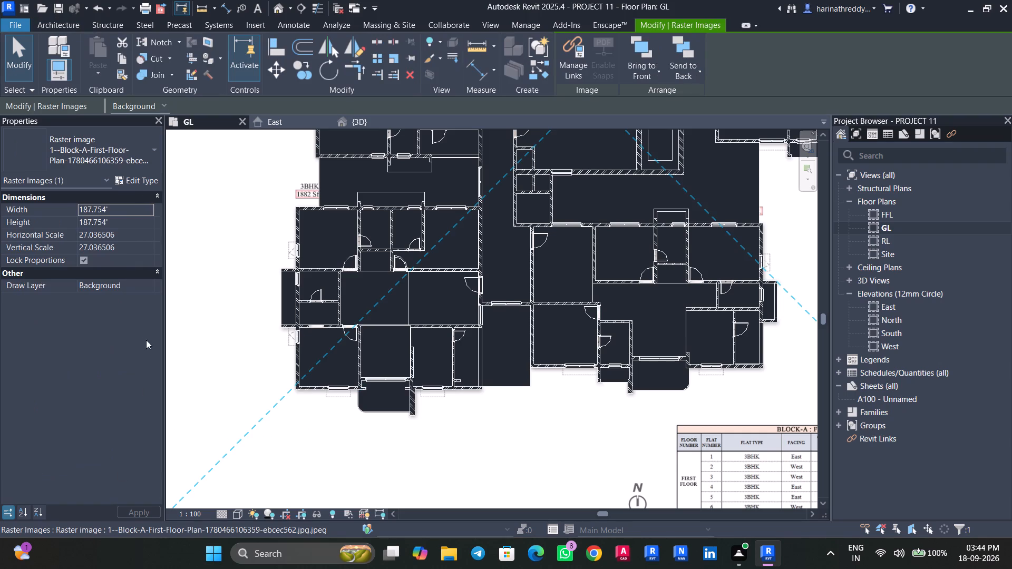
pyautogui.click(145, 286)
pyautogui.click(116, 310)
pyautogui.click(293, 444)
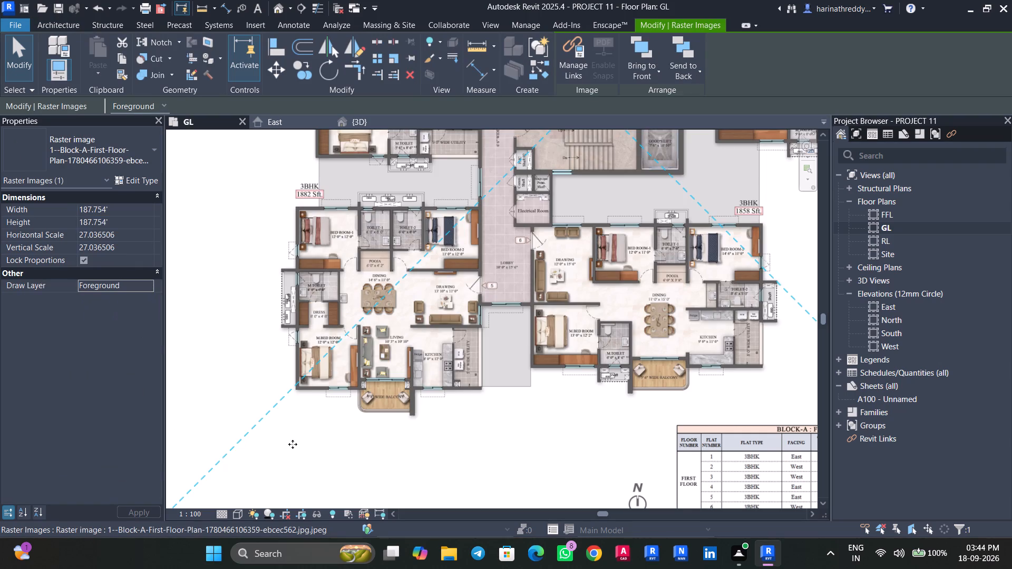
pyautogui.scroll(9, 351, 389)
pyautogui.moveTo(324, 413); pyautogui.dragTo(296, 537, button='middle')
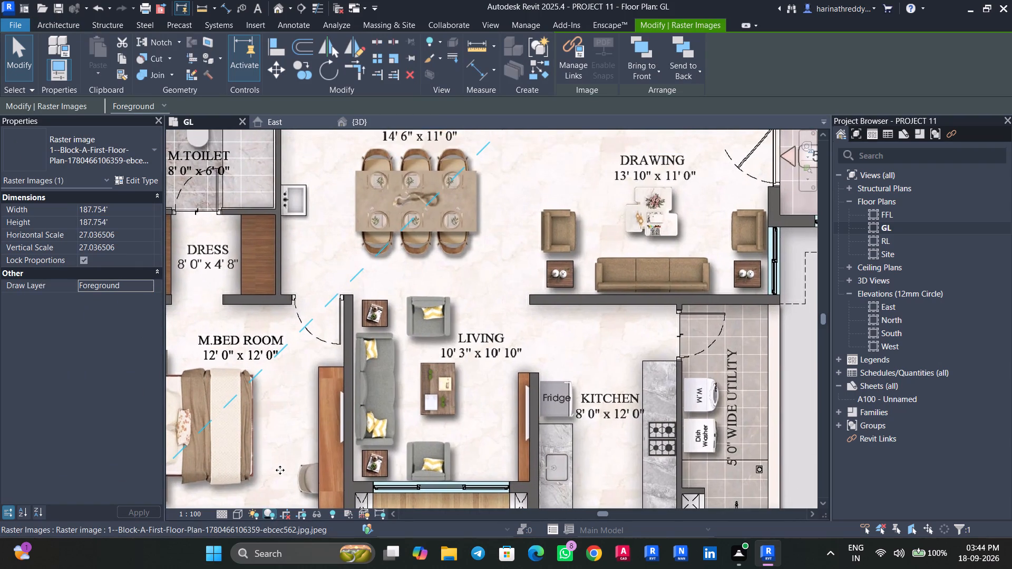
pyautogui.scroll(-3, 280, 470)
pyautogui.moveTo(286, 459); pyautogui.dragTo(266, 306, button='middle')
pyautogui.scroll(6, 386, 382)
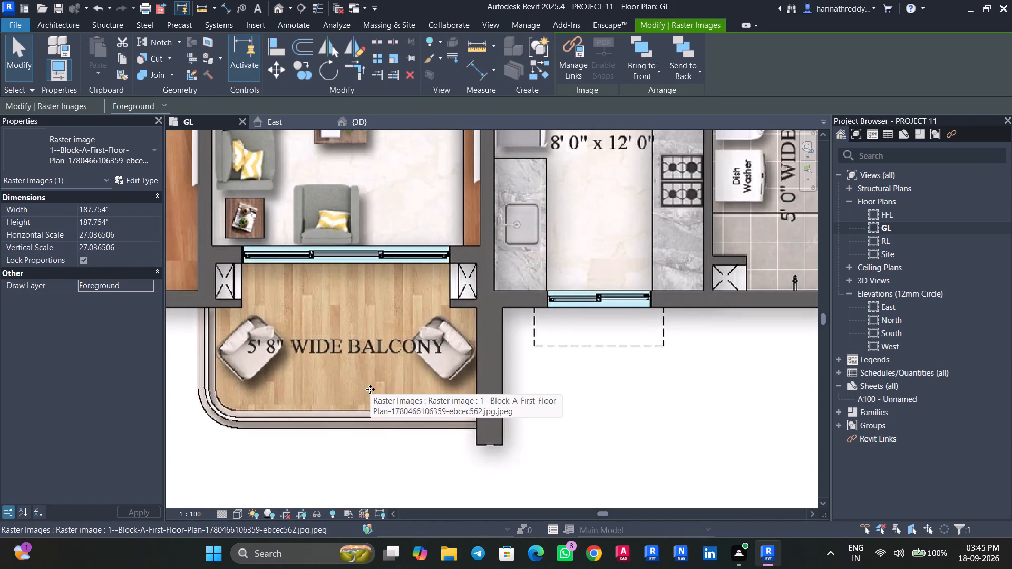
pyautogui.scroll(-4, 365, 389)
# Select the balcony floor in the 3D view and open the WIDE BALACONY type's layer structure.
pyautogui.click(361, 121)
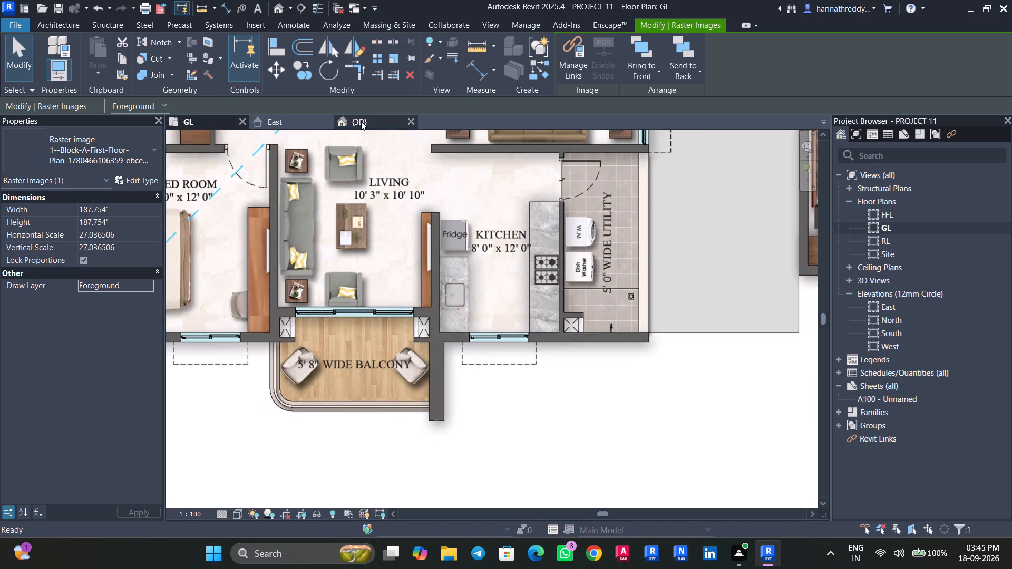
pyautogui.scroll(-2, 373, 376)
pyautogui.moveTo(373, 374); pyautogui.dragTo(369, 167, button='middle')
pyautogui.click(339, 327)
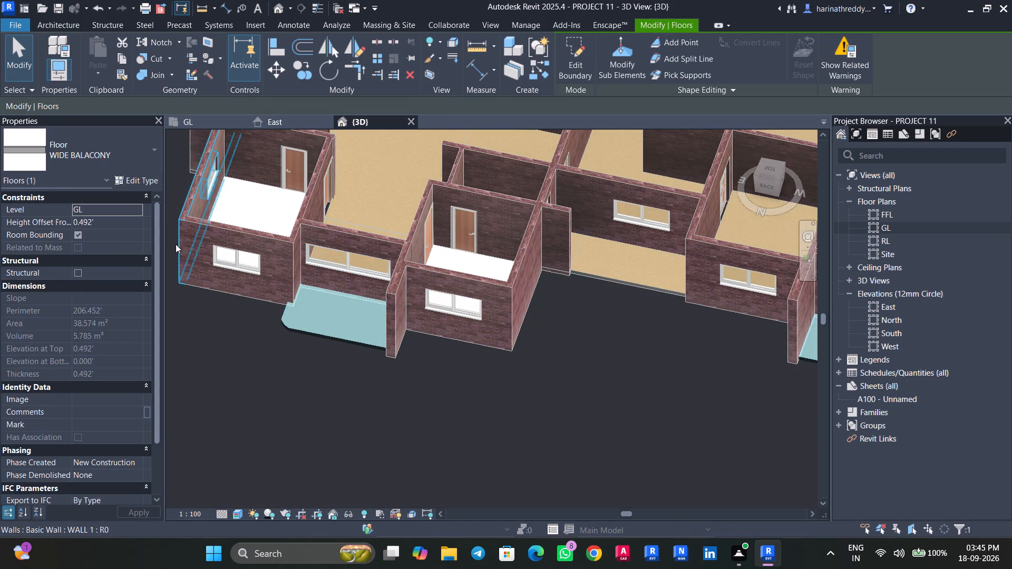
pyautogui.click(144, 181)
pyautogui.click(697, 246)
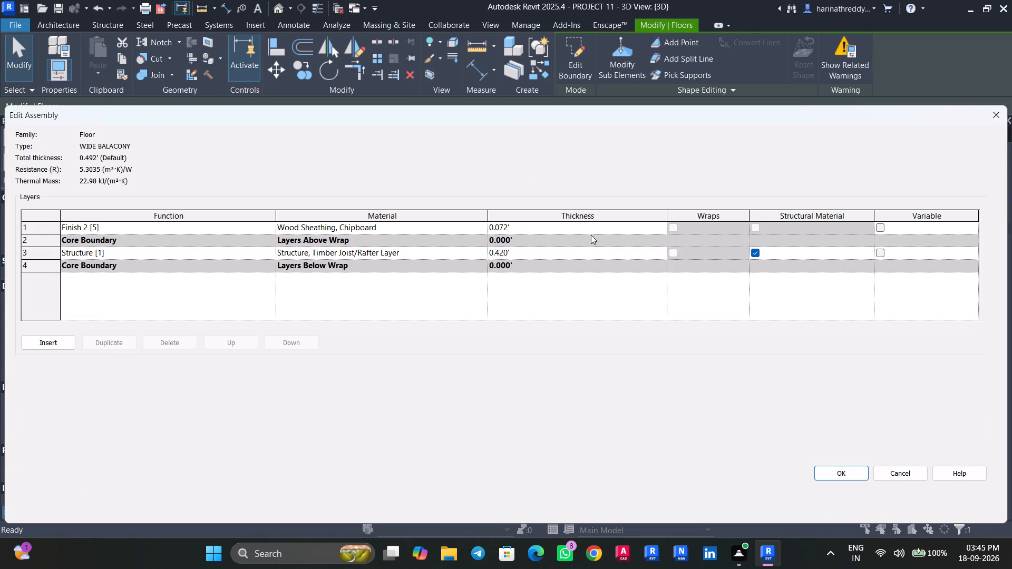
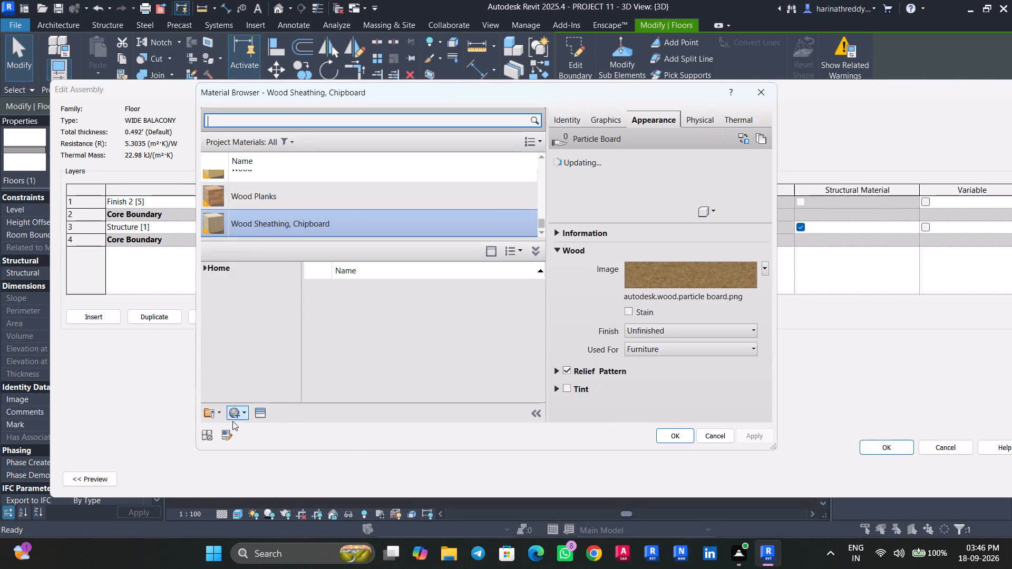
# Create a new material for the balcony floor's finish layer and name it WIDE BALCONY.
pyautogui.click(247, 411)
pyautogui.click(249, 427)
pyautogui.rightClick(285, 200)
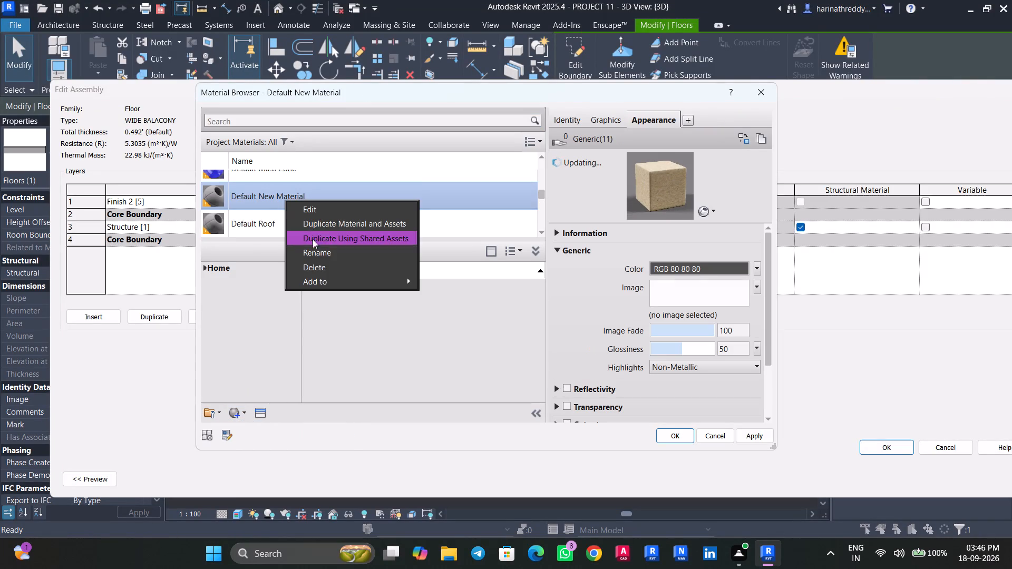
pyautogui.click(314, 247)
pyautogui.write('WIDE BALCONY')
pyautogui.press('Return')
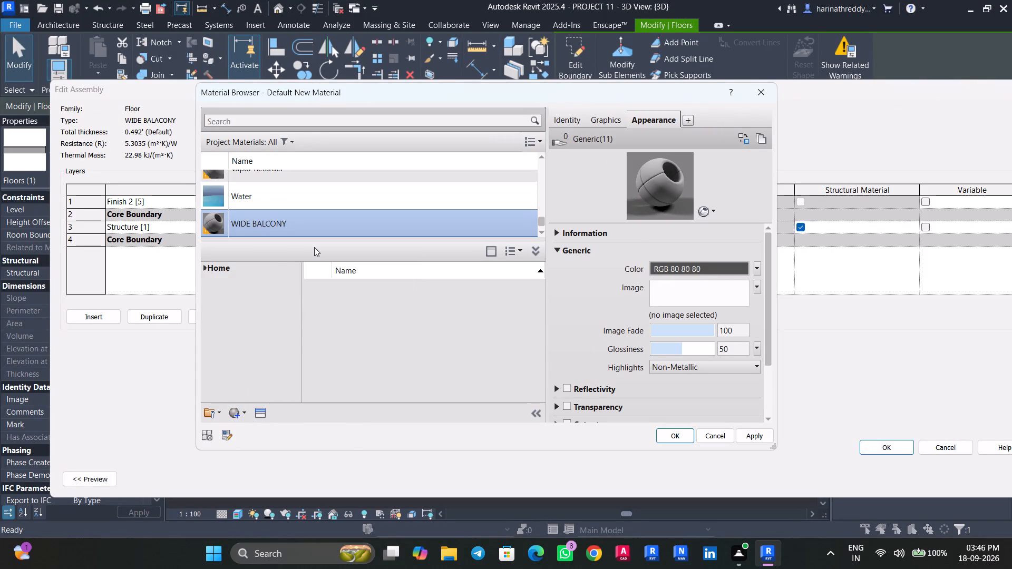
# Load the WIDE BALCONY image as the material's appearance, assign the material to the finish layer, accept the type and deselect the floor.
pyautogui.click(725, 289)
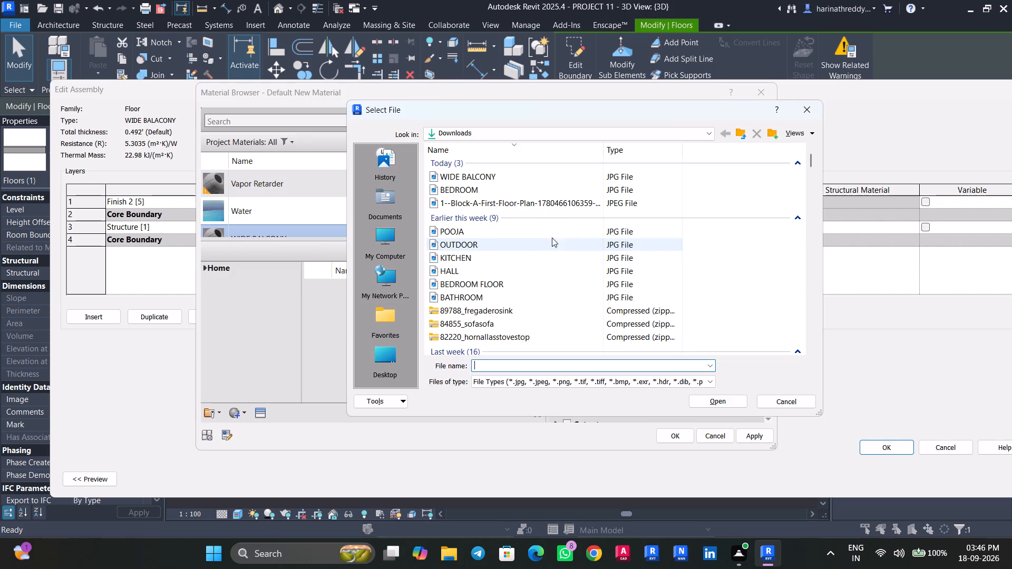
pyautogui.click(516, 181)
pyautogui.click(697, 395)
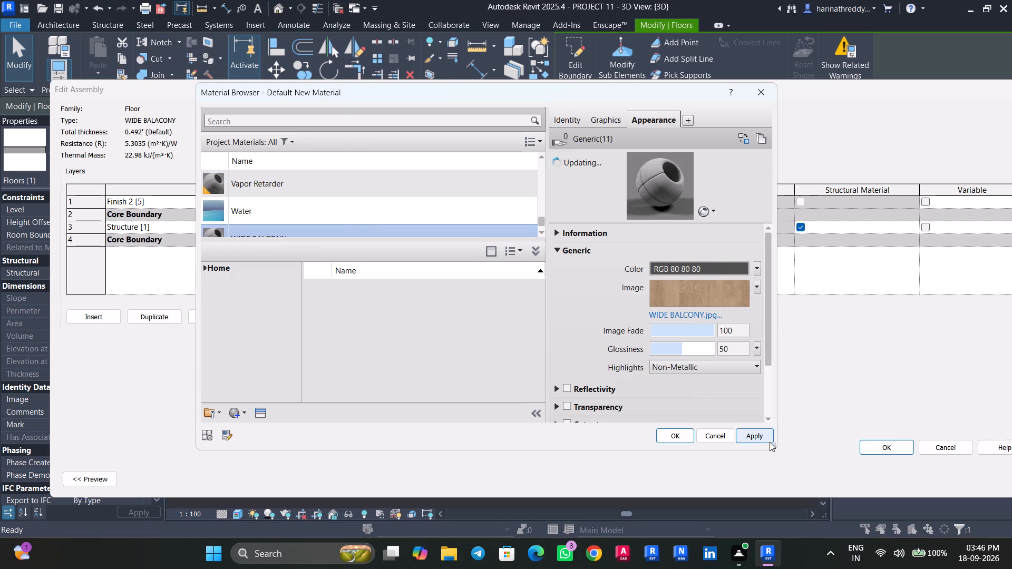
pyautogui.click(765, 439)
pyautogui.click(678, 433)
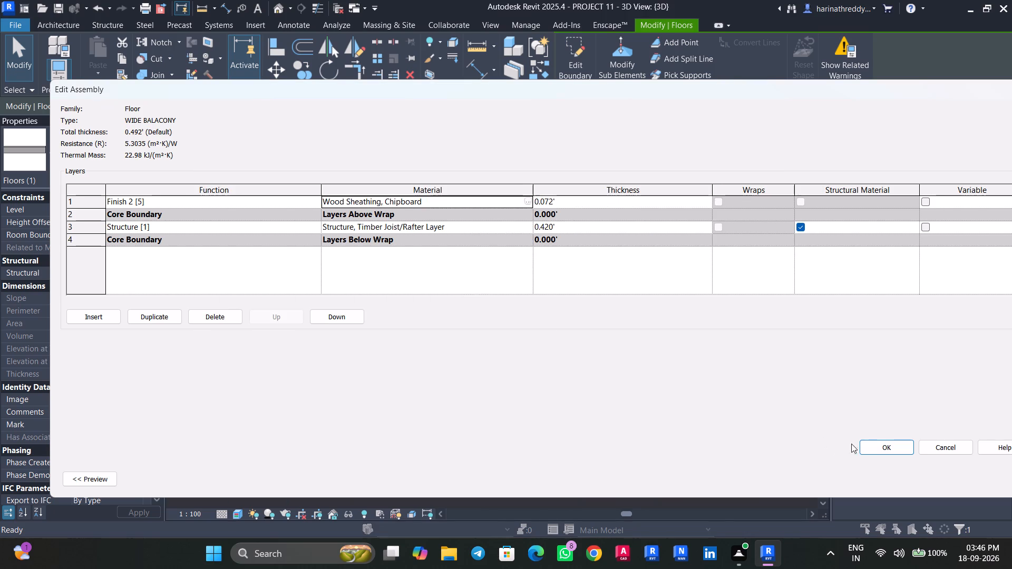
pyautogui.click(860, 443)
pyautogui.click(1011, 479)
pyautogui.click(900, 476)
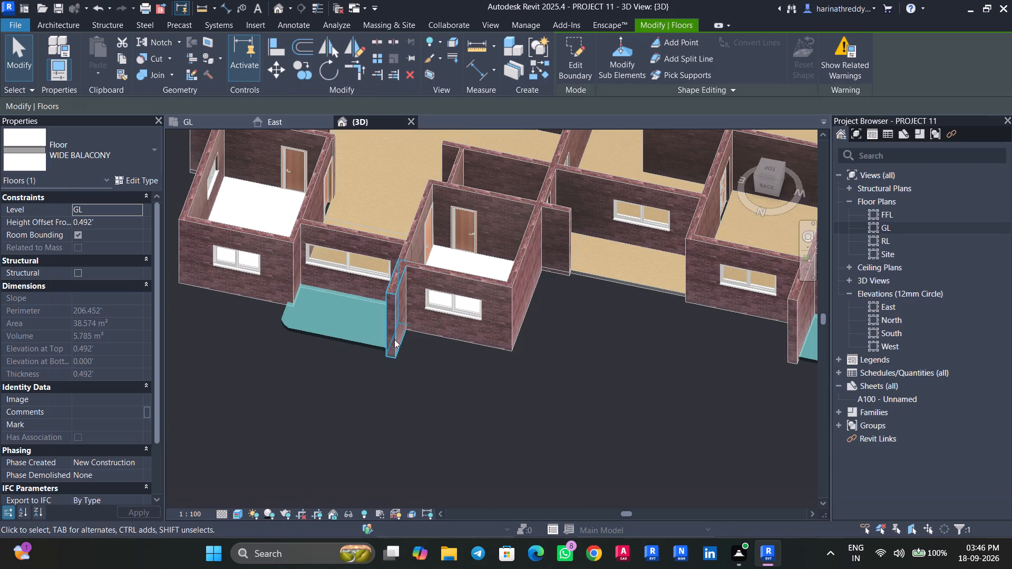
pyautogui.press('Escape')
# Reopen the balcony floor's WIDE BALCONY finish material and set its image texture sample size to 3' wide and high.
pyautogui.scroll(6, 284, 325)
pyautogui.scroll(-1, 293, 330)
pyautogui.scroll(7, 294, 330)
pyautogui.click(392, 321)
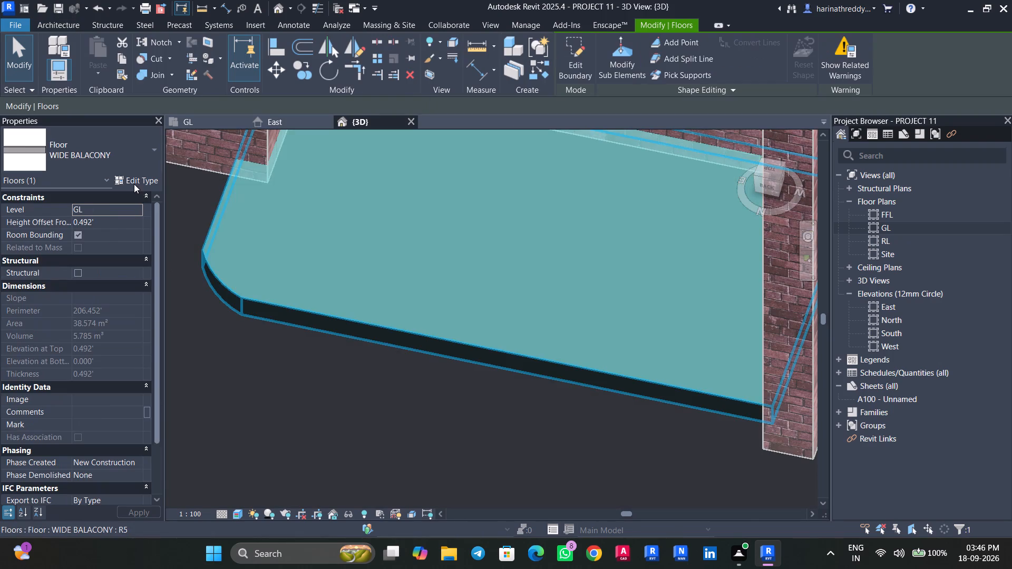
pyautogui.click(134, 184)
pyautogui.click(597, 214)
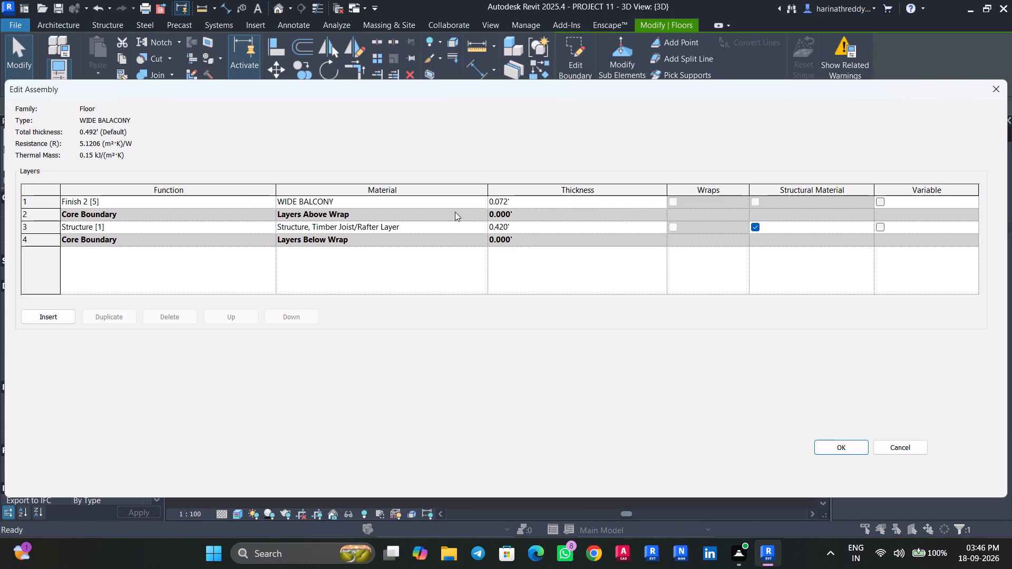
pyautogui.click(482, 202)
pyautogui.click(676, 298)
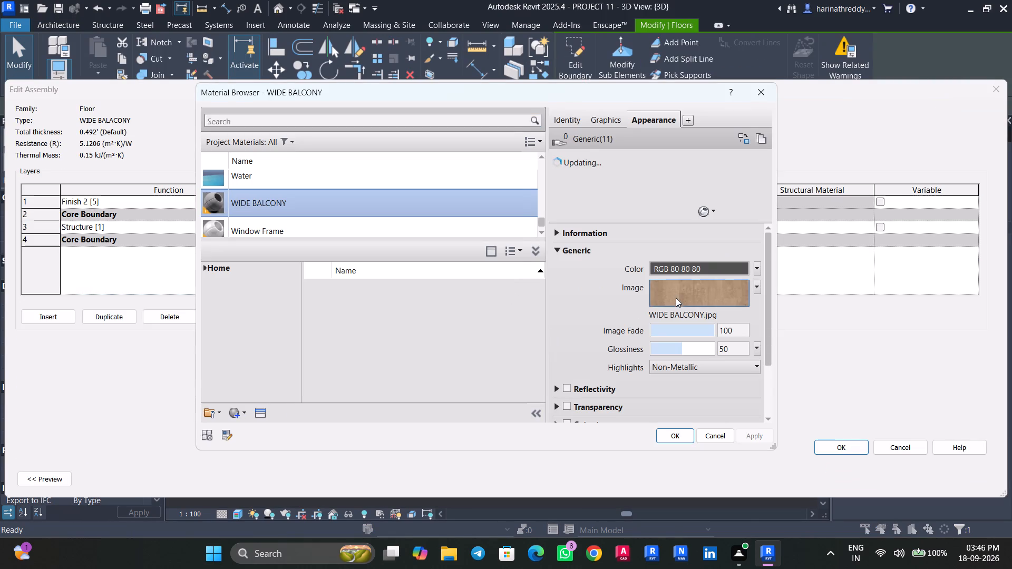
pyautogui.moveTo(517, 342); pyautogui.dragTo(515, 377)
pyautogui.click(421, 347)
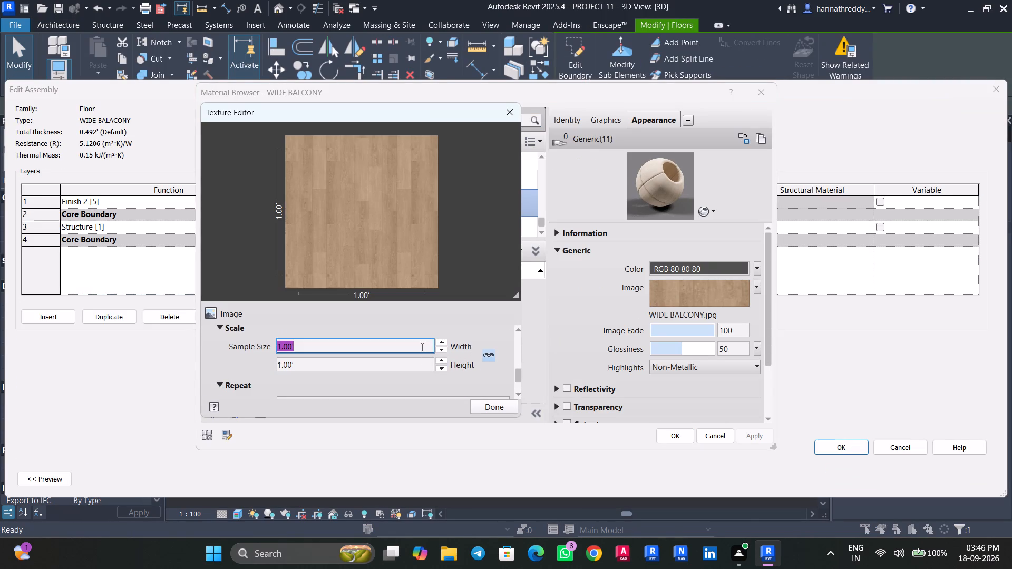
pyautogui.write("3'")
pyautogui.press('Return')
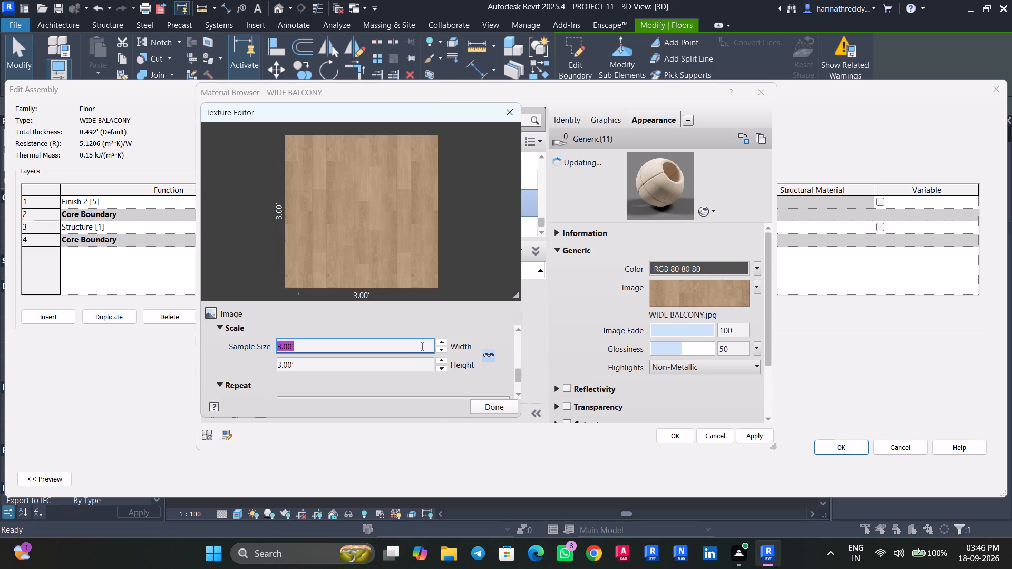
pyautogui.click(486, 406)
# Apply the material change, accept the WIDE BALACONY assembly and type properties, and deselect the floor.
pyautogui.click(747, 444)
pyautogui.click(746, 439)
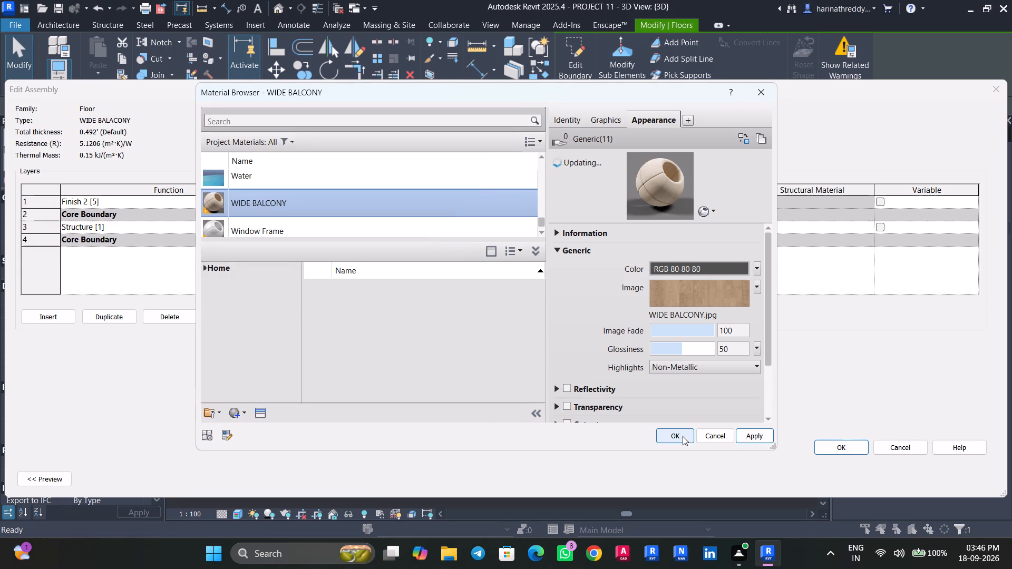
pyautogui.click(678, 434)
pyautogui.click(826, 454)
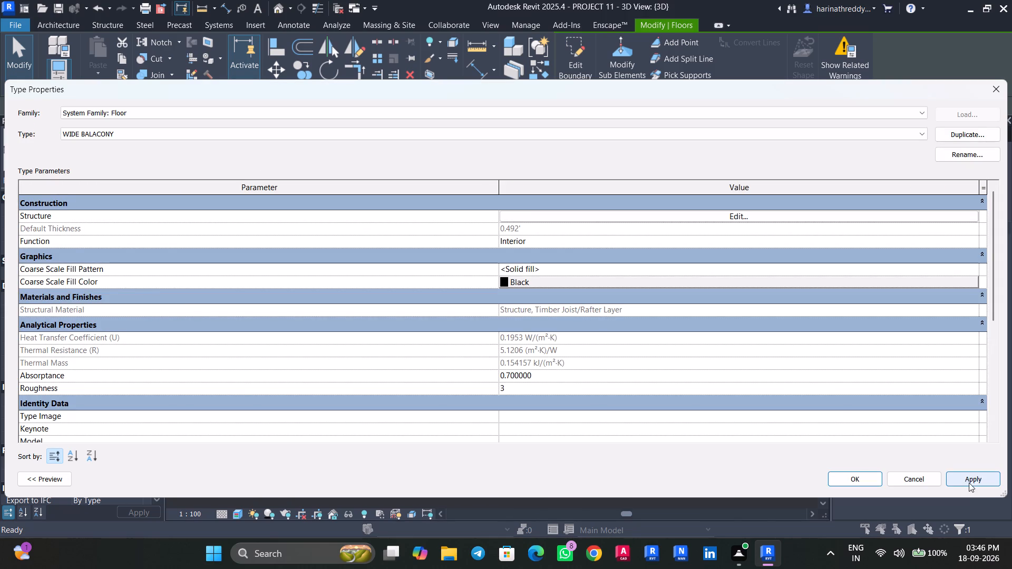
pyautogui.click(969, 483)
pyautogui.click(837, 482)
pyautogui.press('Escape')
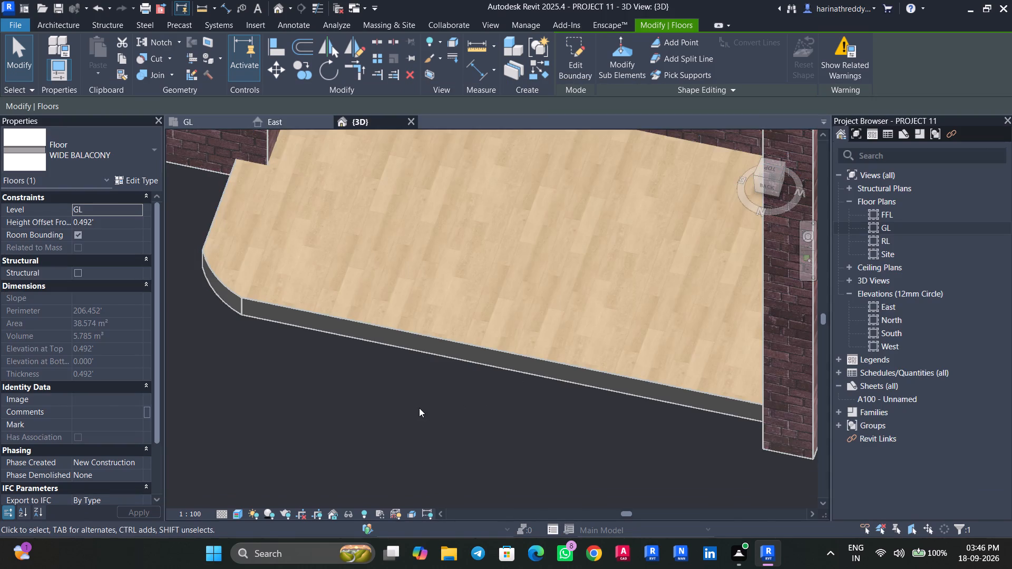
# Examine the balcony flooring and the rest of the apartment block's floors in the 3D view from several angles.
pyautogui.scroll(-3, 419, 408)
pyautogui.scroll(1, 419, 408)
pyautogui.scroll(-13, 419, 408)
pyautogui.keyDown('shift'); pyautogui.moveTo(409, 421); pyautogui.dragTo(429, 442, button='middle'); pyautogui.keyUp('shift')
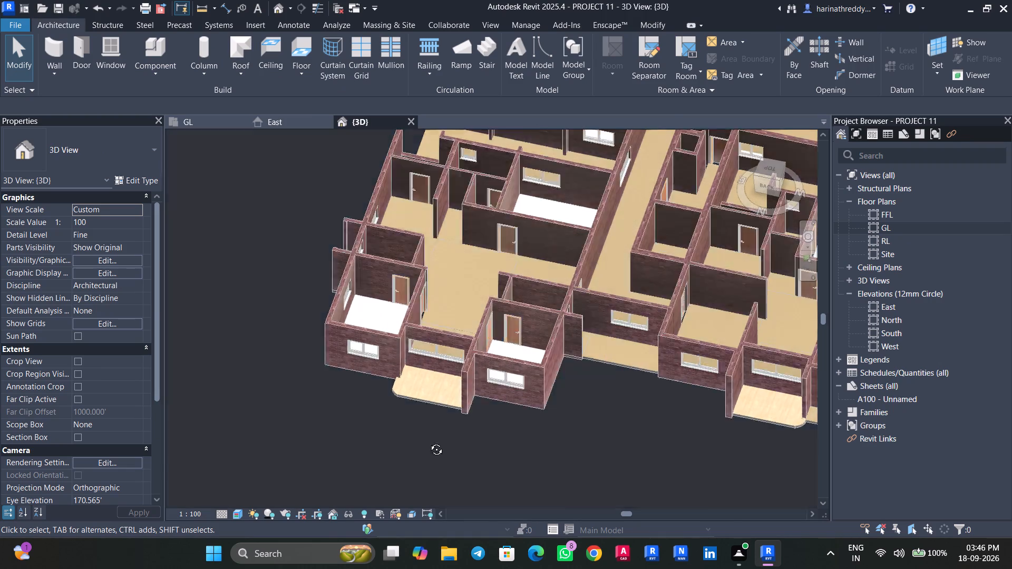
pyautogui.keyDown('shift'); pyautogui.moveTo(429, 442); pyautogui.dragTo(446, 445, button='middle'); pyautogui.keyUp('shift')
pyautogui.moveTo(455, 439); pyautogui.dragTo(230, 457, button='middle')
pyautogui.scroll(2, 580, 382)
pyautogui.scroll(-1, 582, 380)
pyautogui.scroll(5, 583, 380)
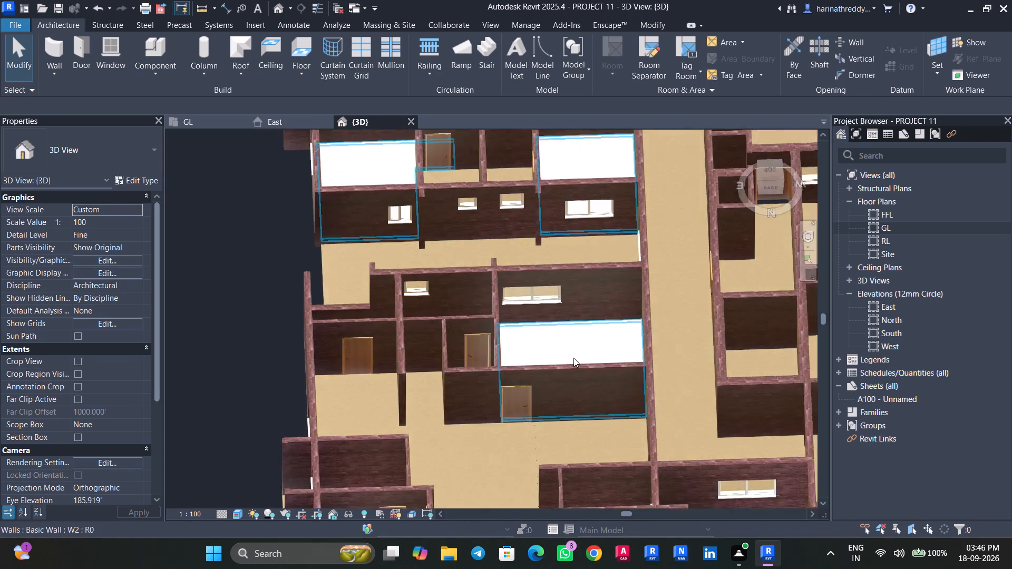
pyautogui.scroll(8, 573, 358)
pyautogui.scroll(-20, 577, 352)
pyautogui.scroll(-3, 577, 352)
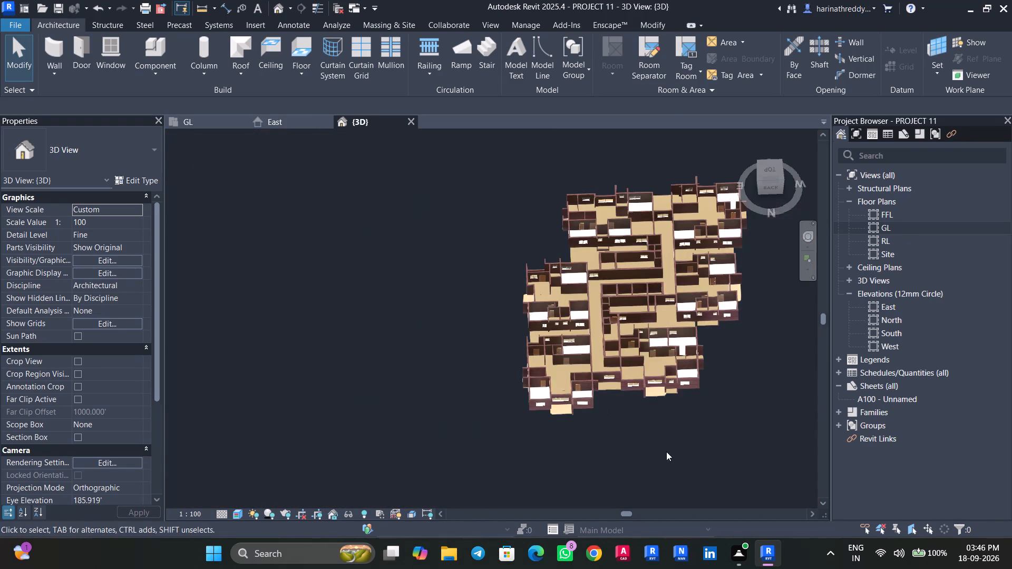
pyautogui.keyDown('shift'); pyautogui.moveTo(665, 450); pyautogui.dragTo(703, 405, button='middle'); pyautogui.keyUp('shift')
pyautogui.moveTo(703, 405); pyautogui.dragTo(527, 457, button='middle')
pyautogui.scroll(4, 558, 444)
pyautogui.keyDown('shift'); pyautogui.moveTo(560, 442); pyautogui.dragTo(563, 435, button='middle'); pyautogui.keyUp('shift')
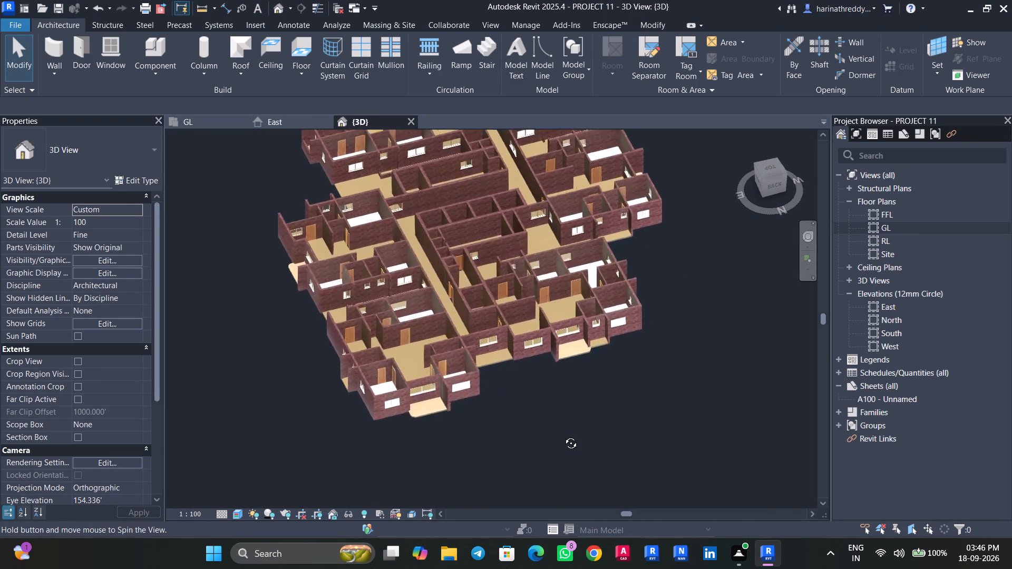
pyautogui.keyDown('shift'); pyautogui.moveTo(563, 435); pyautogui.dragTo(583, 399, button='middle'); pyautogui.keyUp('shift')
pyautogui.moveTo(591, 391); pyautogui.dragTo(534, 521, button='middle')
pyautogui.scroll(1, 534, 521)
pyautogui.scroll(2, 567, 417)
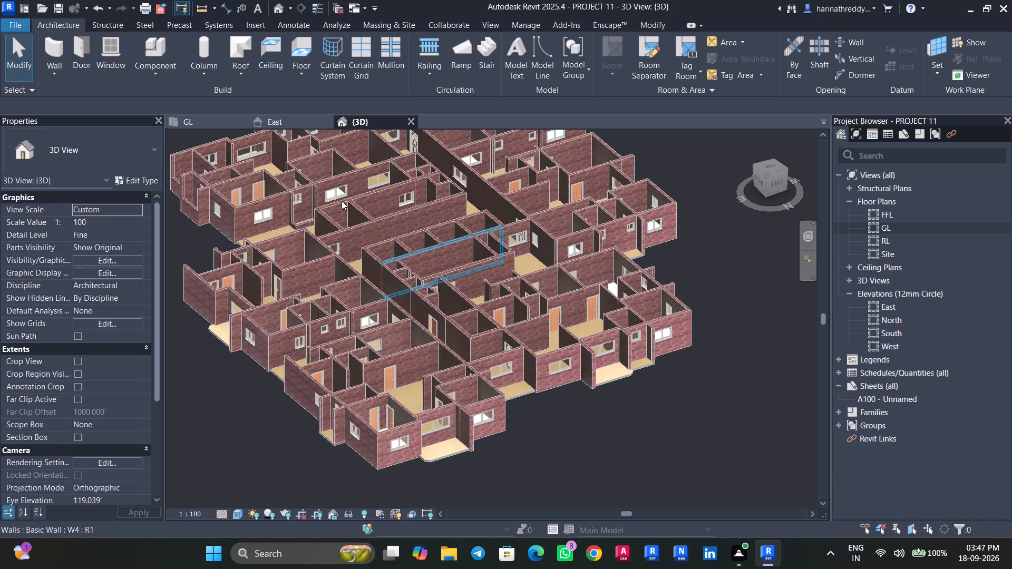
# In the GL floor plan, start a stair at the staircase beside the goods lift using the Insitu_Concrete_150mm_Waist type.
pyautogui.click(198, 121)
pyautogui.scroll(-9, 543, 339)
pyautogui.moveTo(554, 319); pyautogui.dragTo(556, 352, button='middle')
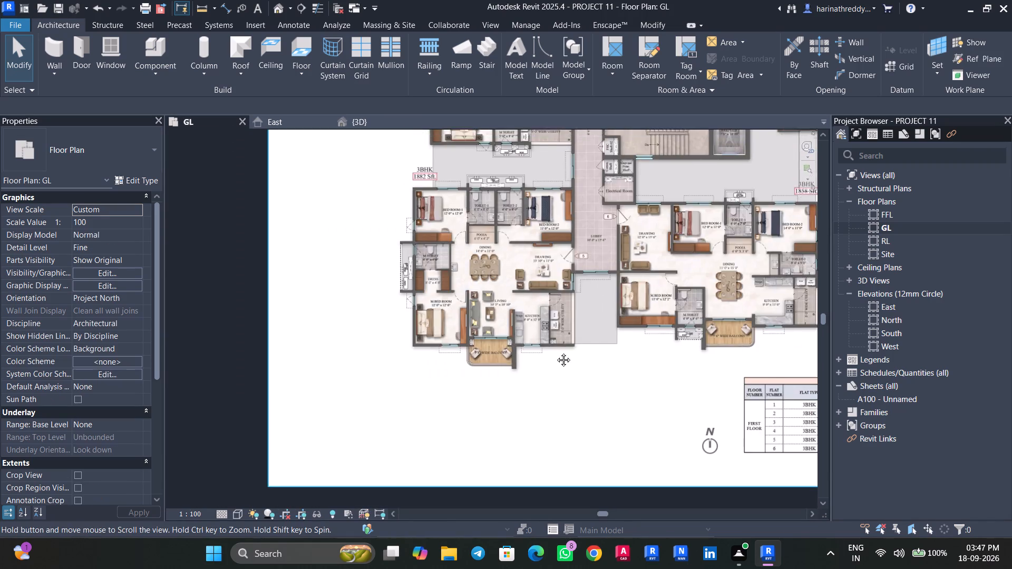
pyautogui.moveTo(556, 352); pyautogui.dragTo(557, 499, button='middle')
pyautogui.scroll(8, 696, 325)
pyautogui.moveTo(656, 356); pyautogui.dragTo(643, 398, button='middle')
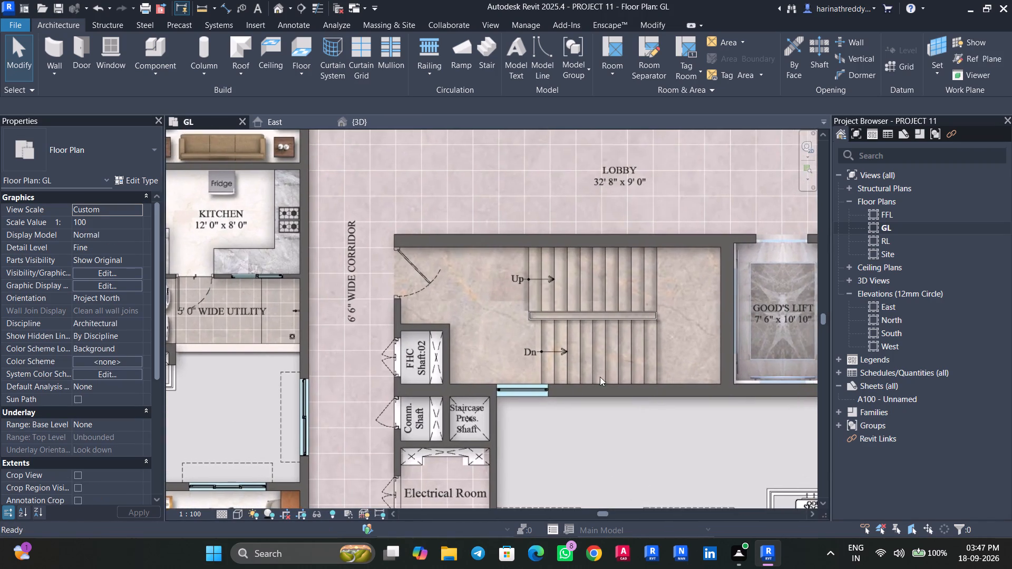
pyautogui.scroll(4, 576, 367)
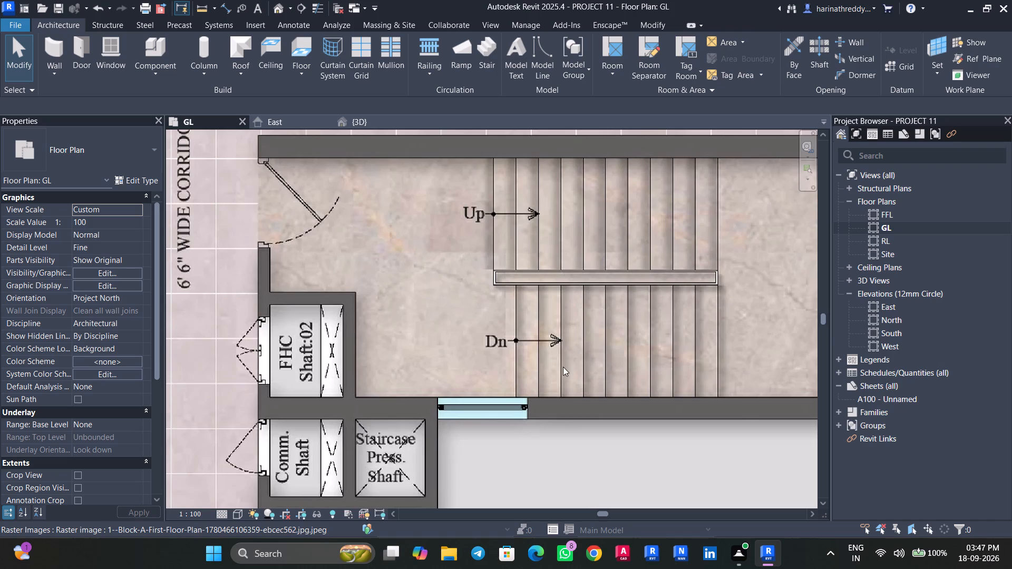
pyautogui.moveTo(558, 358); pyautogui.dragTo(441, 410, button='middle')
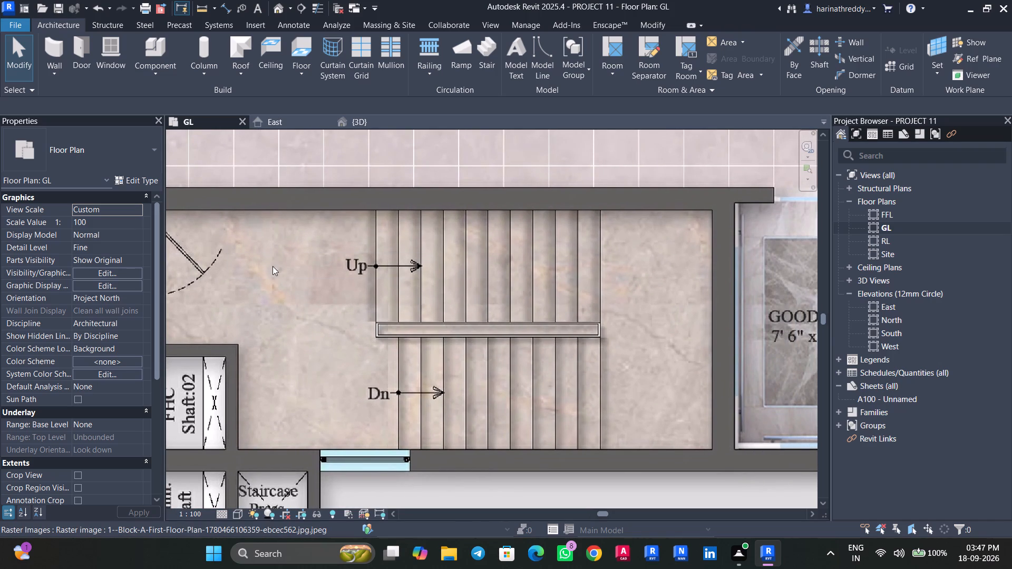
pyautogui.click(479, 70)
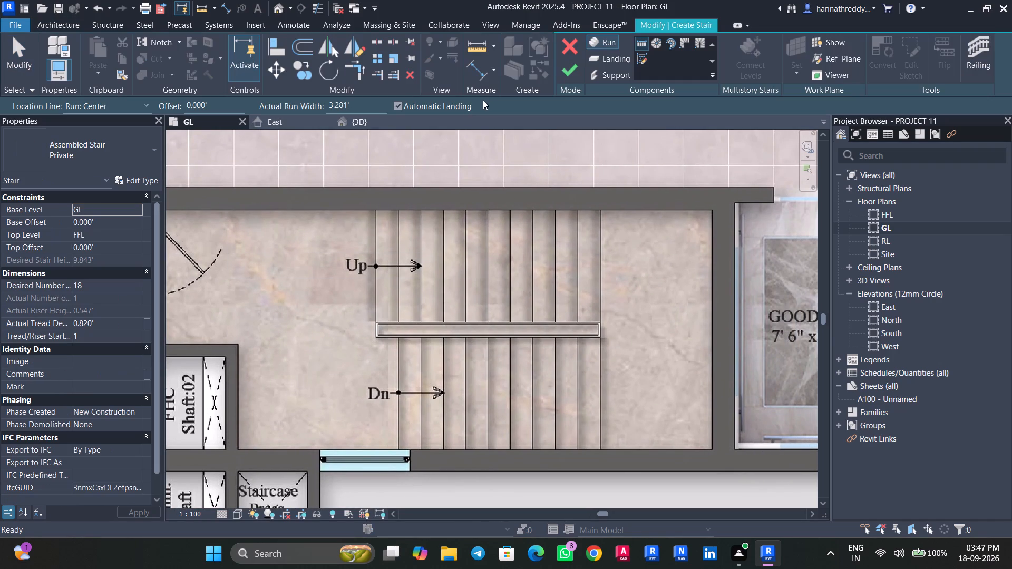
pyautogui.click(98, 151)
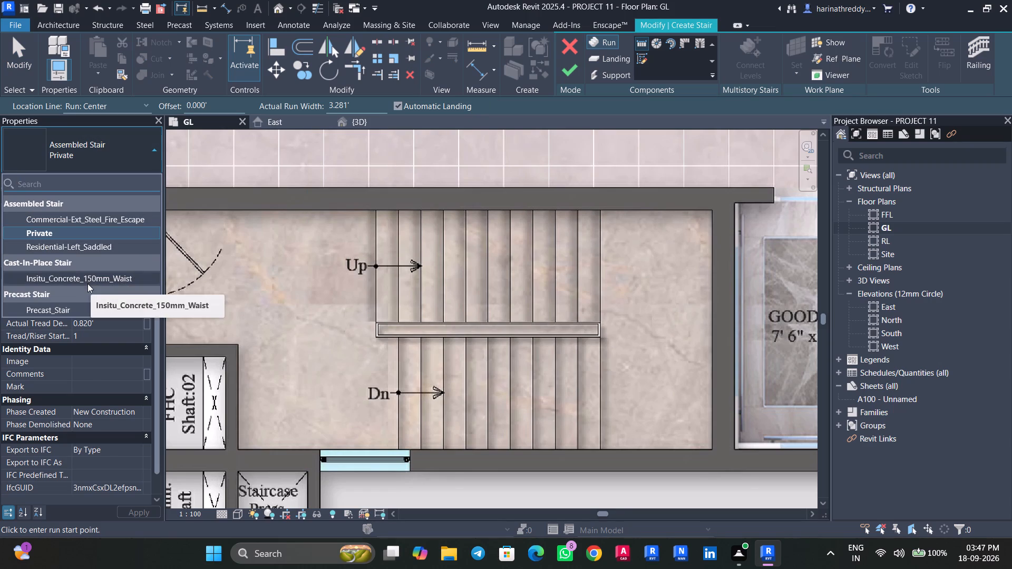
pyautogui.click(82, 280)
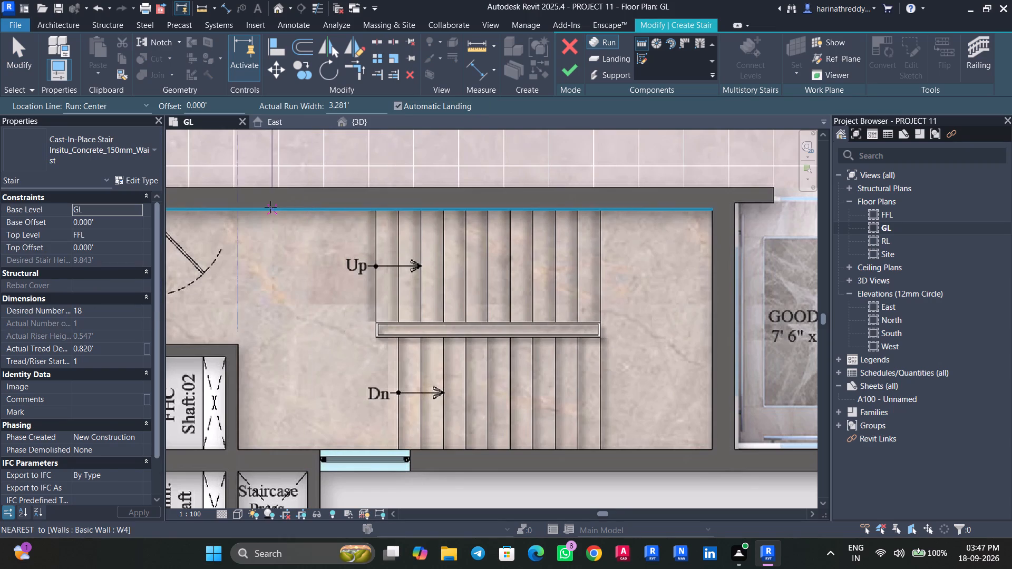
# Start a sketched stair run and draw its outer boundary along the stairwell walls, from the Up flight's first riser around to the Dn flight's.
pyautogui.click(641, 54)
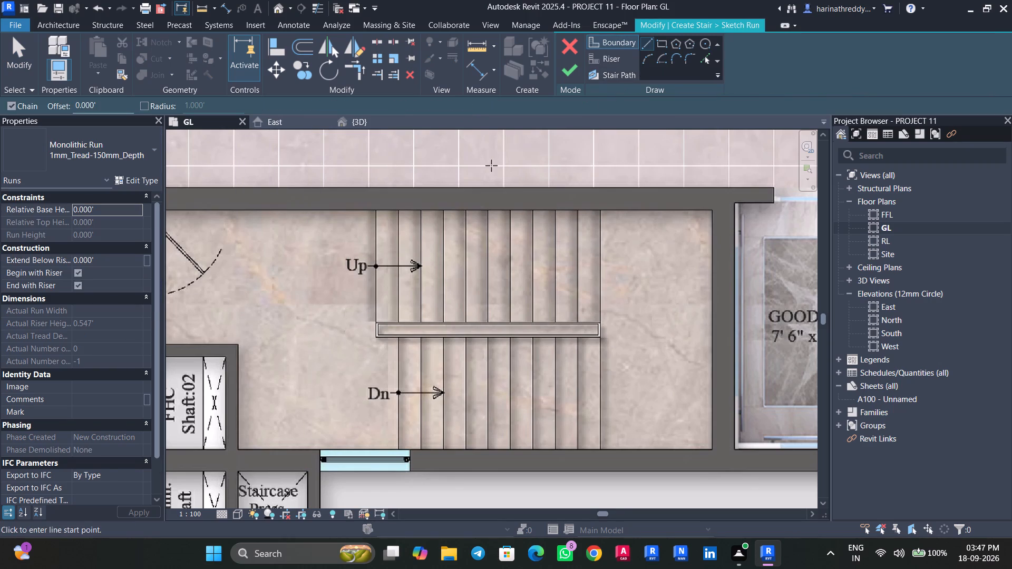
pyautogui.click(375, 212)
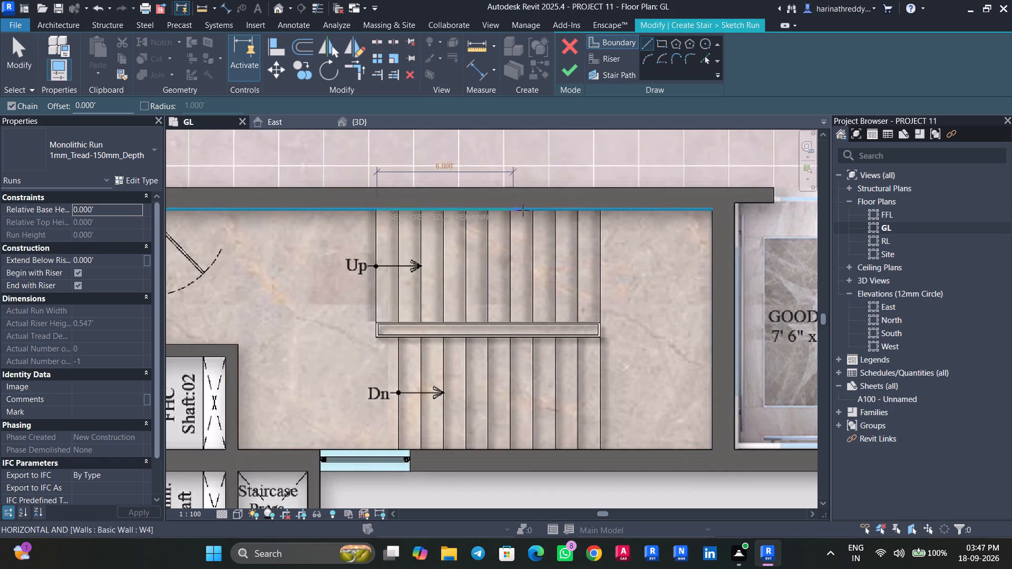
pyautogui.click(709, 210)
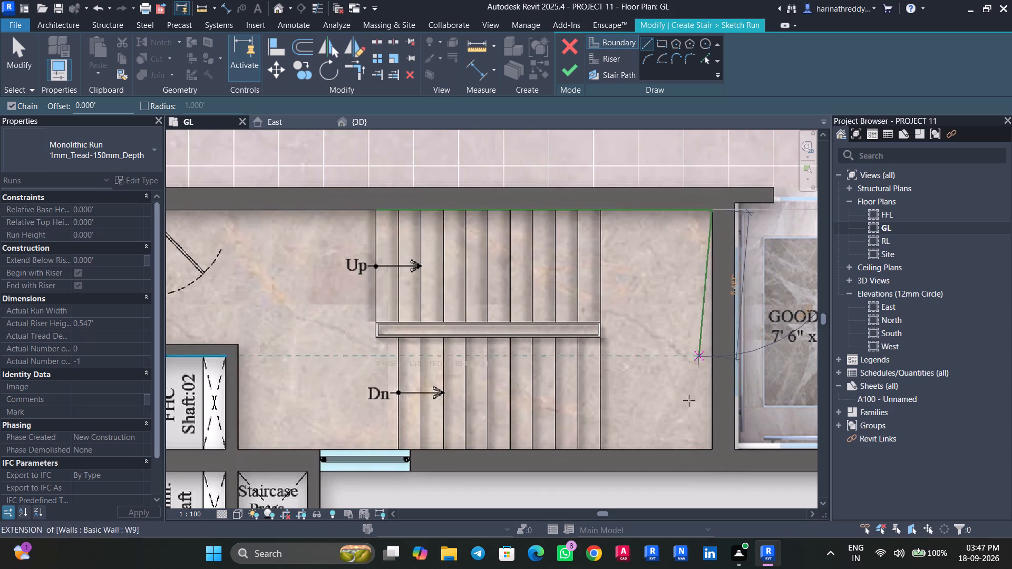
pyautogui.click(710, 446)
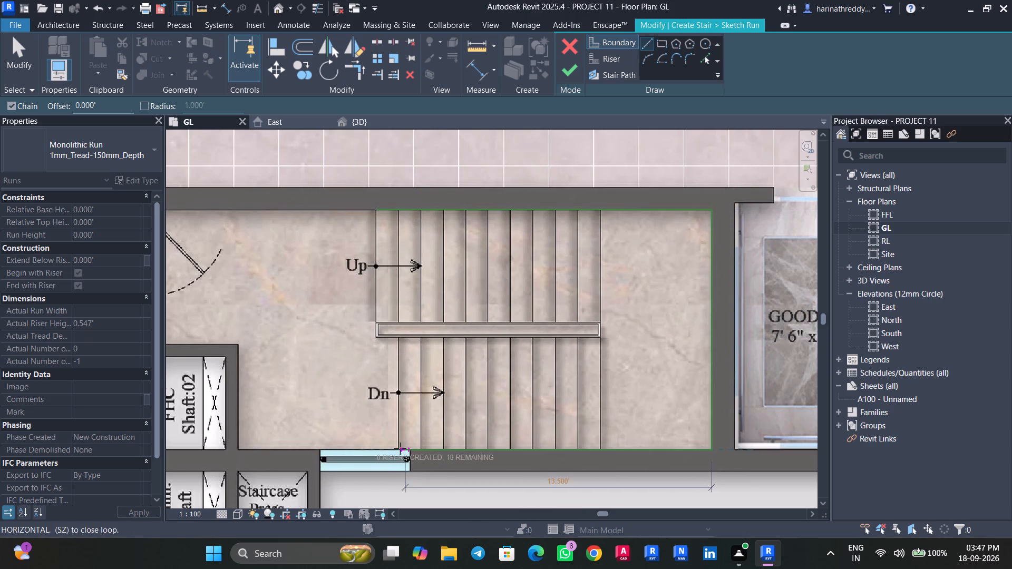
pyautogui.scroll(8, 397, 450)
pyautogui.click(399, 448)
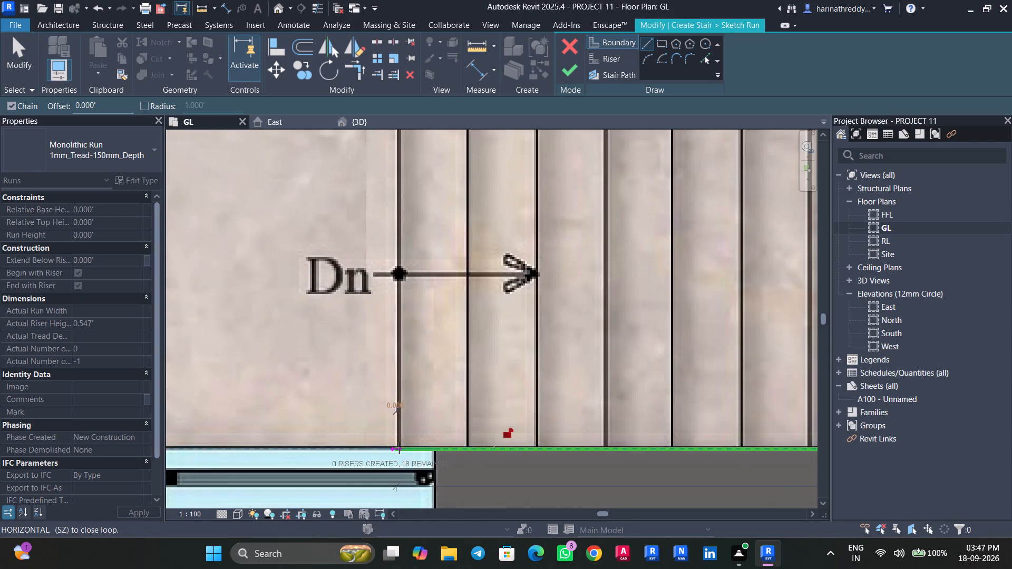
pyautogui.scroll(-8, 398, 448)
pyautogui.press('Escape')
pyautogui.press('Escape')
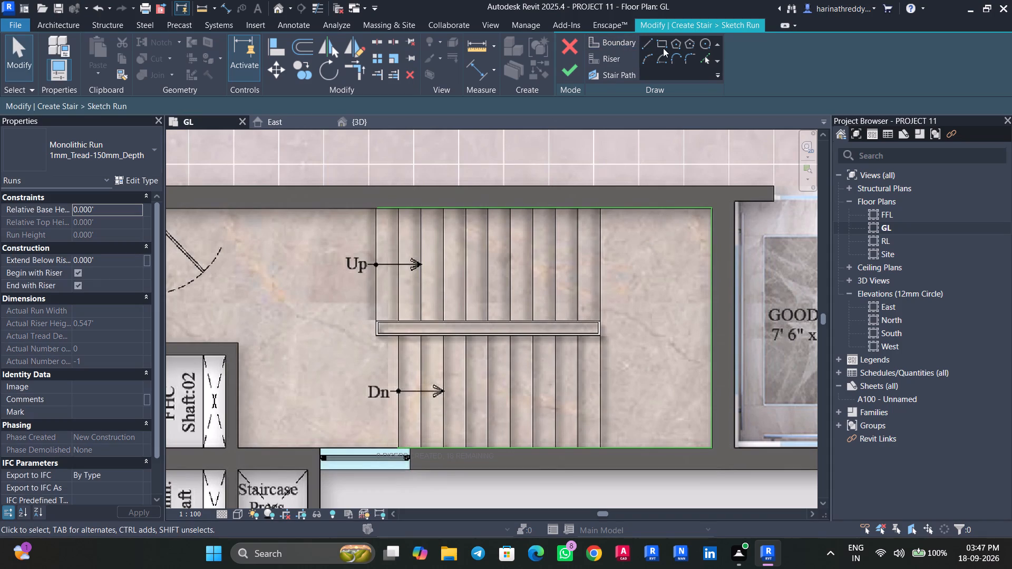
# Draw the run's inner boundary around the central divider's upper edge, landing-side end and lower edge, about 9.92 ft long.
pyautogui.scroll(6, 581, 338)
pyautogui.click(646, 42)
pyautogui.moveTo(552, 288); pyautogui.dragTo(632, 323, button='middle')
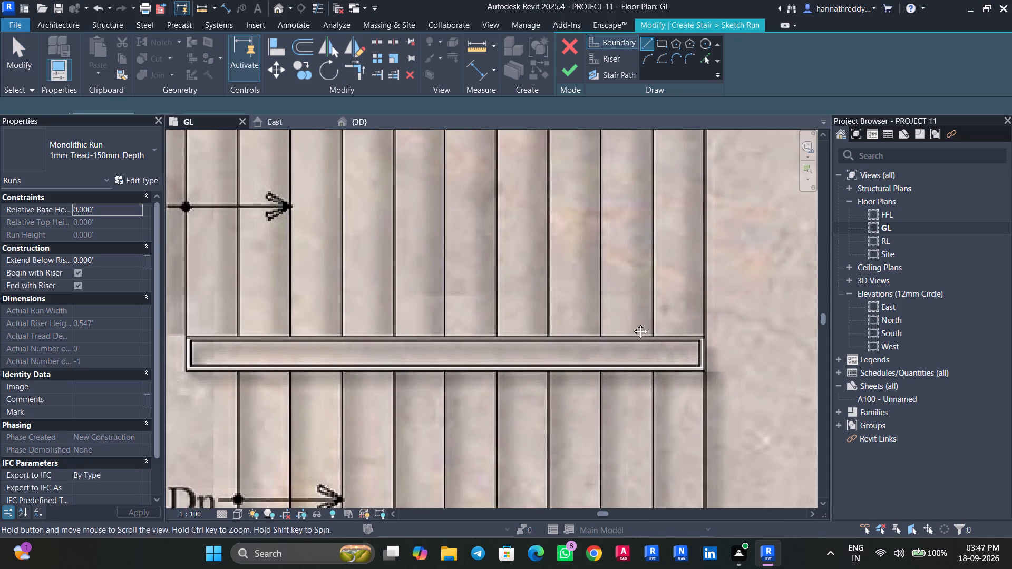
pyautogui.moveTo(632, 323); pyautogui.dragTo(632, 325, button='middle')
pyautogui.click(186, 336)
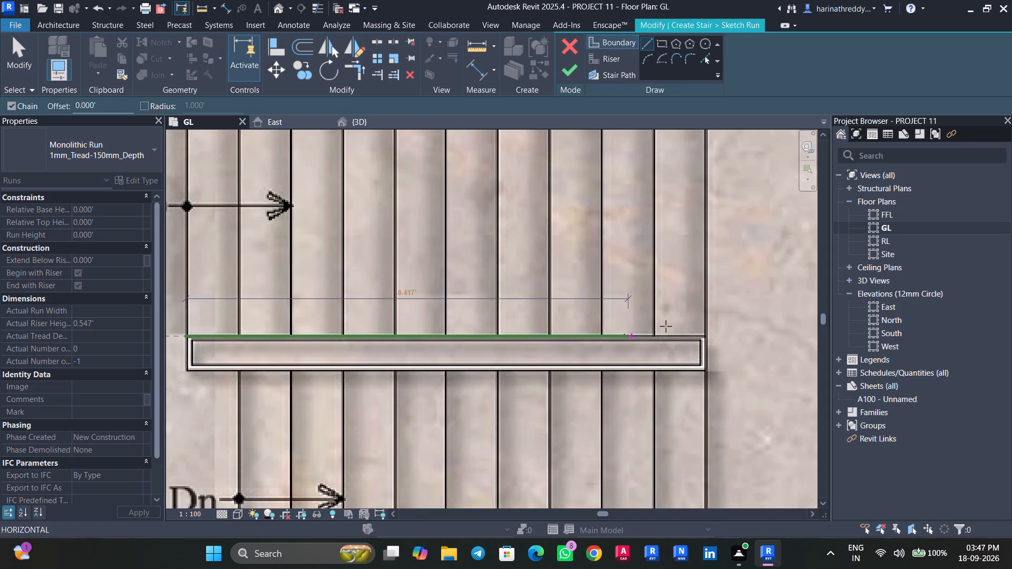
pyautogui.click(708, 335)
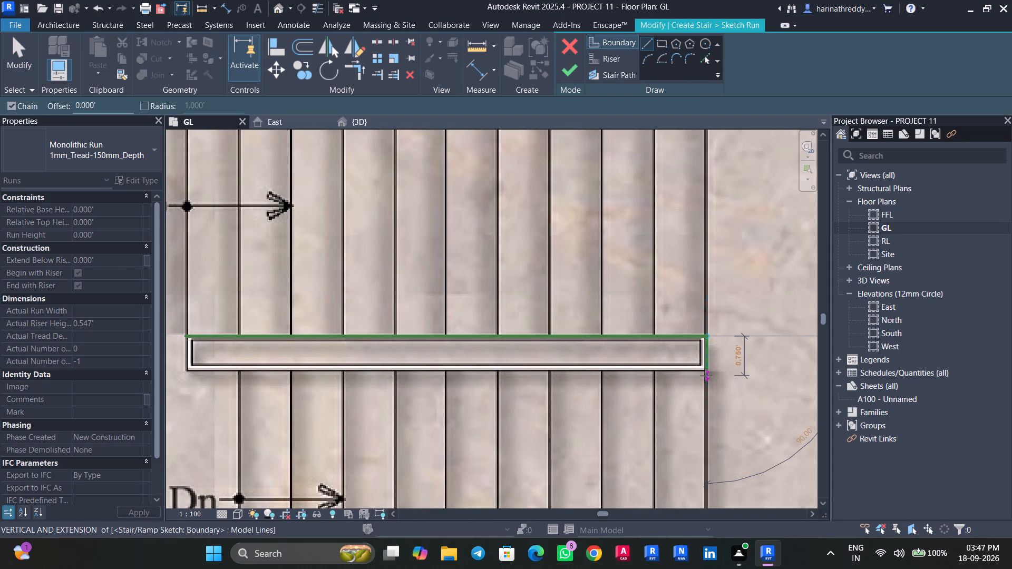
pyautogui.click(705, 369)
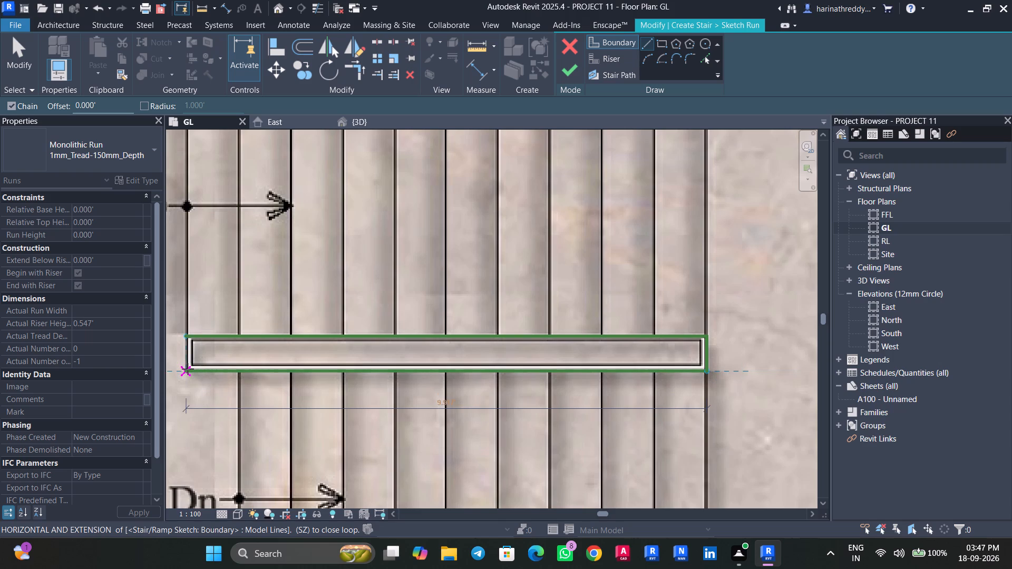
pyautogui.click(188, 369)
pyautogui.press('Escape')
pyautogui.press('Escape')
pyautogui.press('Escape')
# Nudge the two long inner boundary lines slightly inward, onto the central divider between the flights.
pyautogui.click(332, 365)
pyautogui.scroll(4, 334, 375)
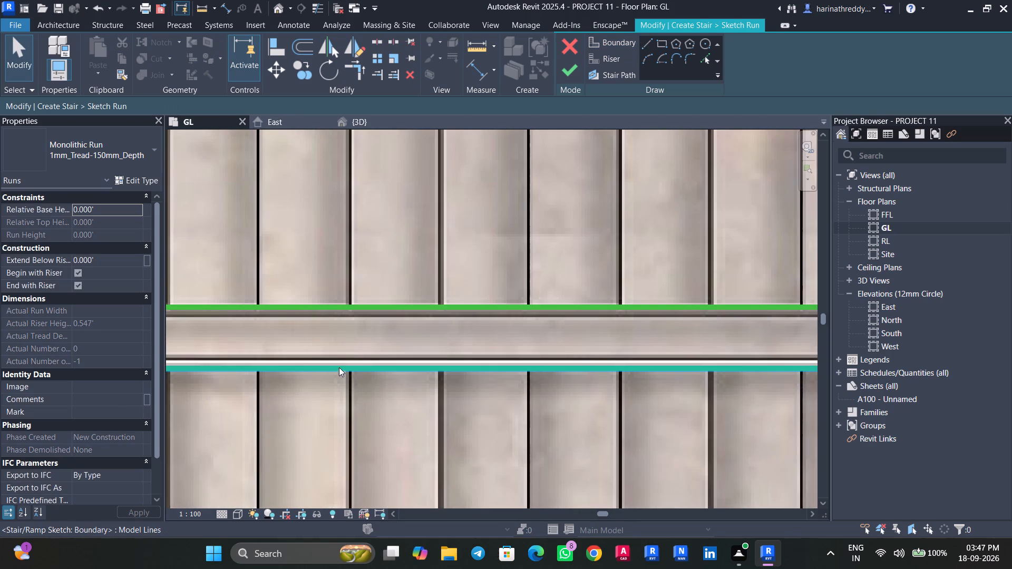
pyautogui.click(339, 366)
pyautogui.press('Up')
pyautogui.press('Up')
pyautogui.press('Up')
pyautogui.press('Up')
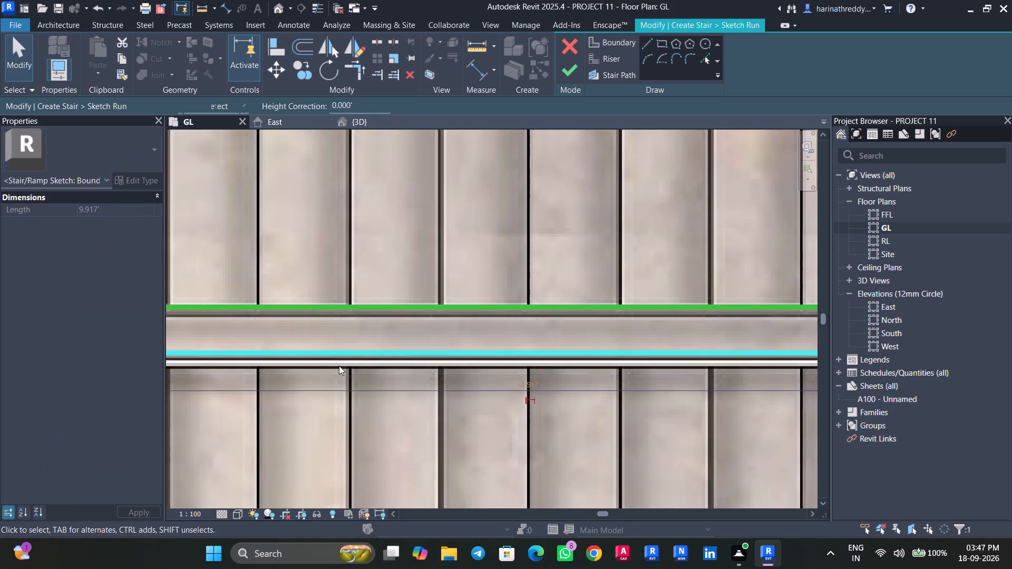
pyautogui.press('Down')
pyautogui.press('Escape')
pyautogui.click(379, 307)
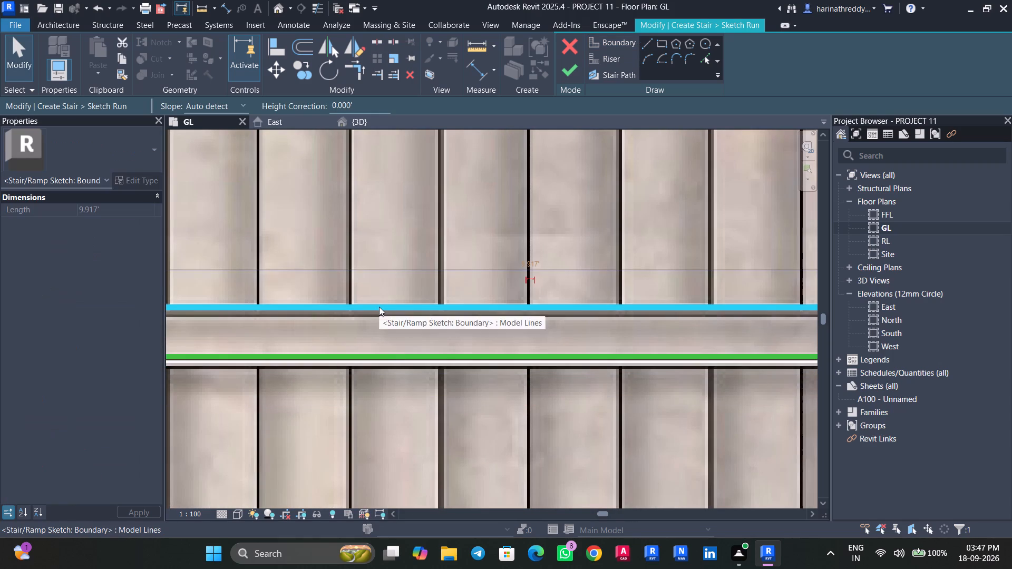
pyautogui.press('Down')
pyautogui.press('Down')
pyautogui.press('Escape')
pyautogui.scroll(-8, 392, 301)
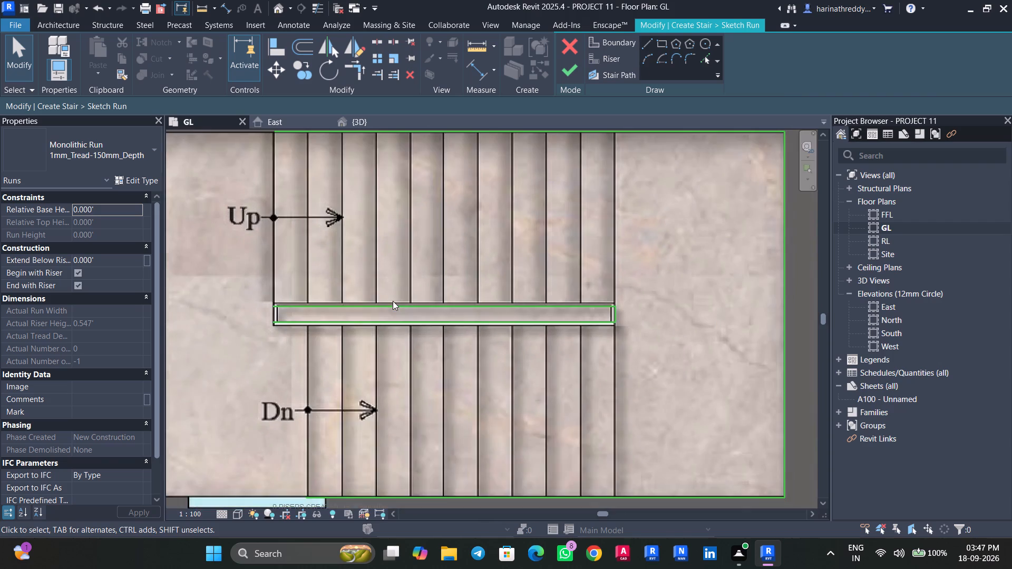
# Draw the Up flight's first and second risers between the boundaries, about 5.06 ft long, and nudge the second onto its plan line.
pyautogui.scroll(3, 275, 311)
pyautogui.click(602, 58)
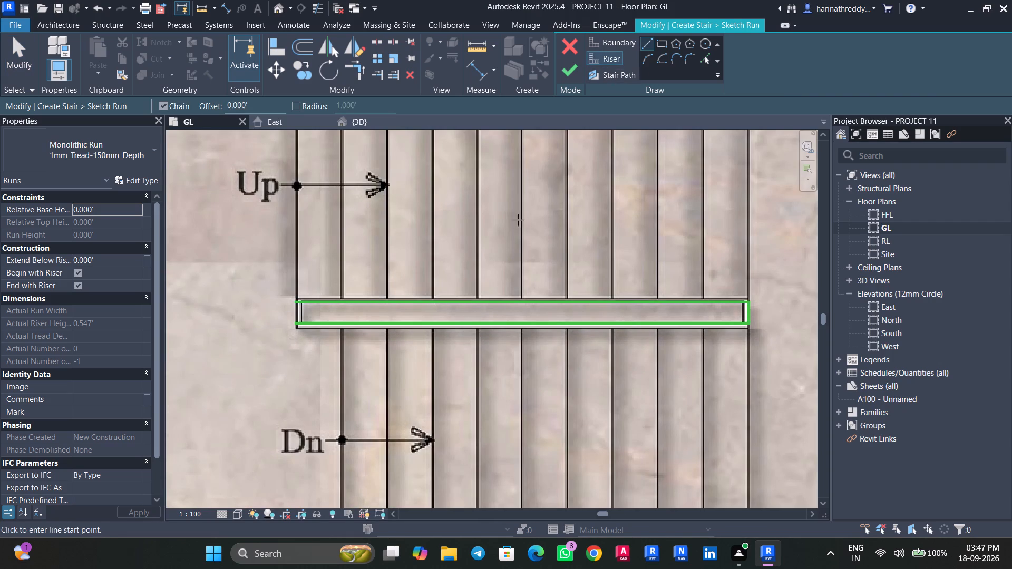
pyautogui.moveTo(397, 283); pyautogui.dragTo(397, 342, button='middle')
pyautogui.click(295, 359)
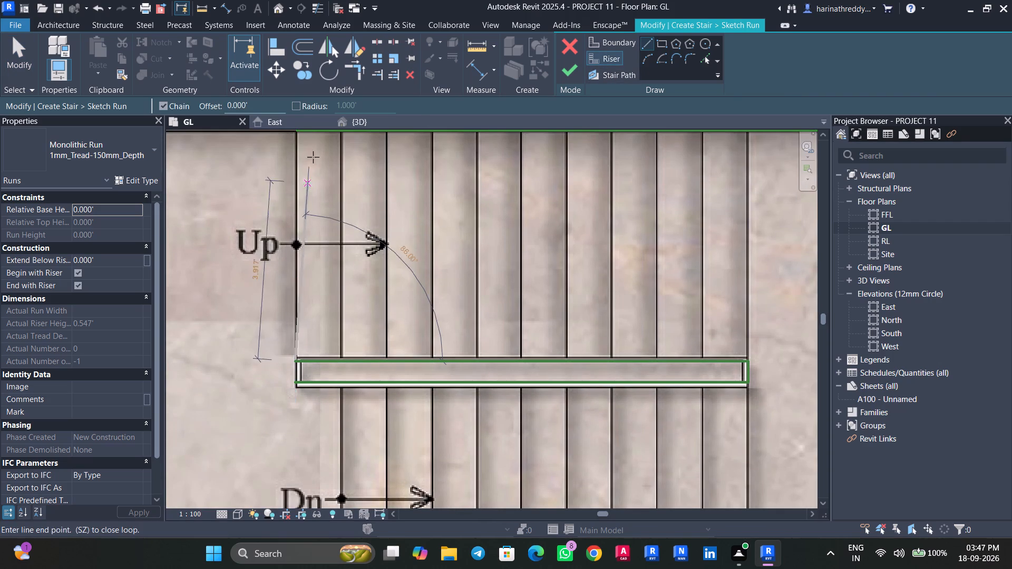
pyautogui.click(297, 133)
pyautogui.press('Escape')
pyautogui.moveTo(340, 280); pyautogui.dragTo(351, 336, button='middle')
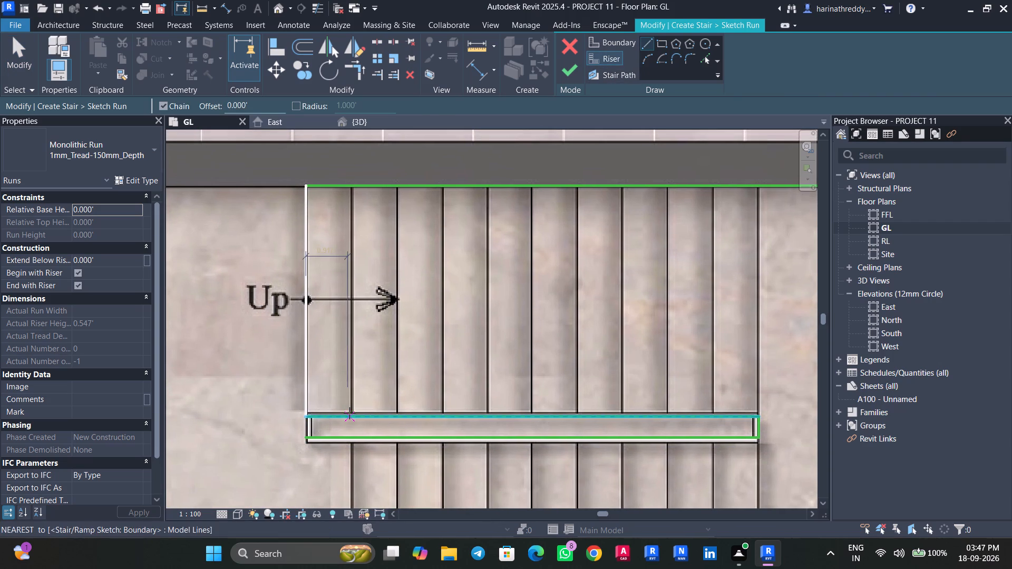
pyautogui.click(349, 413)
pyautogui.click(352, 190)
pyautogui.press('Escape')
pyautogui.press('Escape')
pyautogui.click(345, 238)
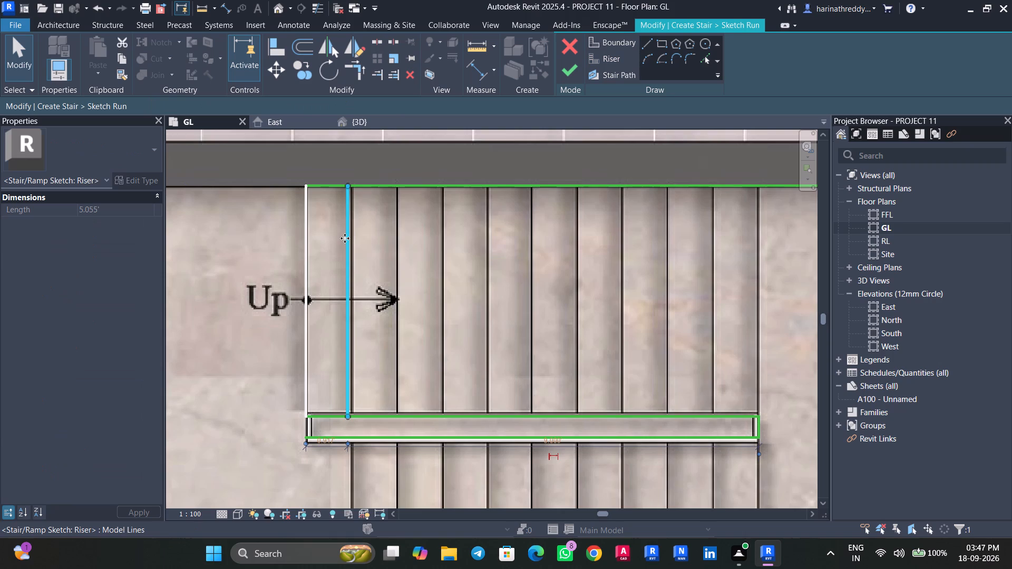
pyautogui.press('Right')
pyautogui.press('Right')
pyautogui.press('Left')
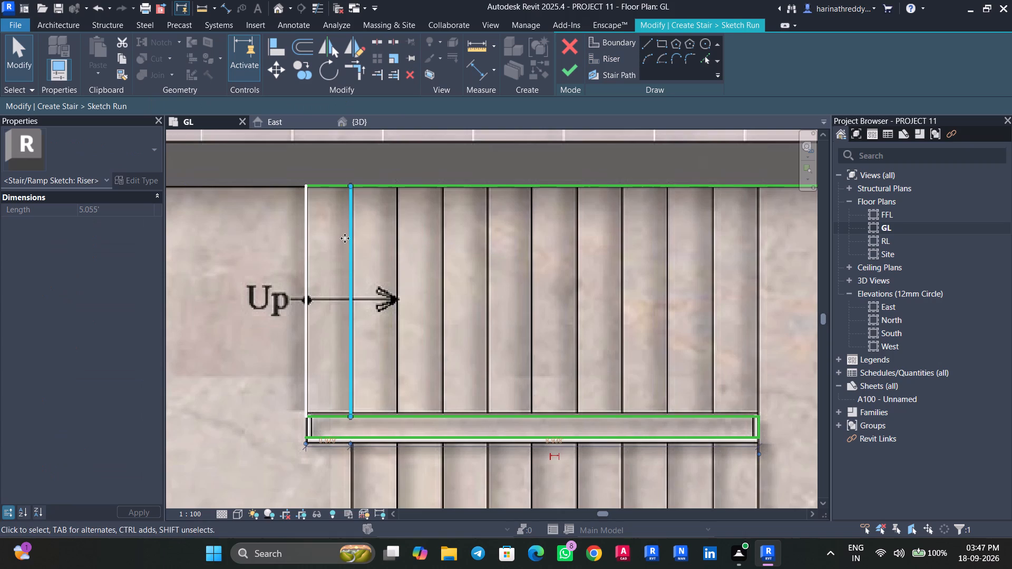
pyautogui.press('Escape')
# Draw the Up flight's third, fourth and fifth risers over the plan lines, from the inner boundary to the stairwell wall.
pyautogui.click(596, 57)
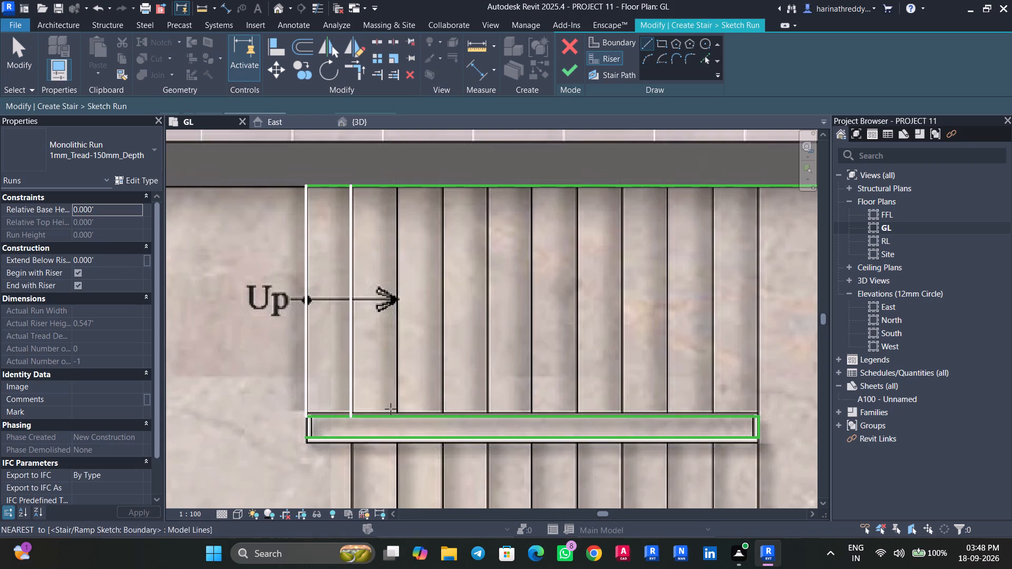
pyautogui.click(398, 414)
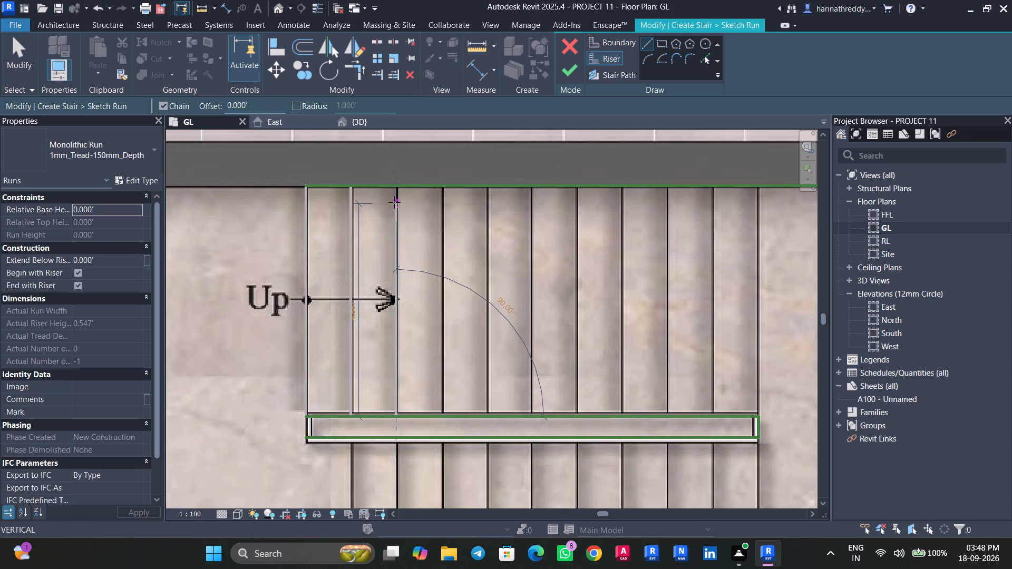
pyautogui.click(397, 189)
pyautogui.press('Escape')
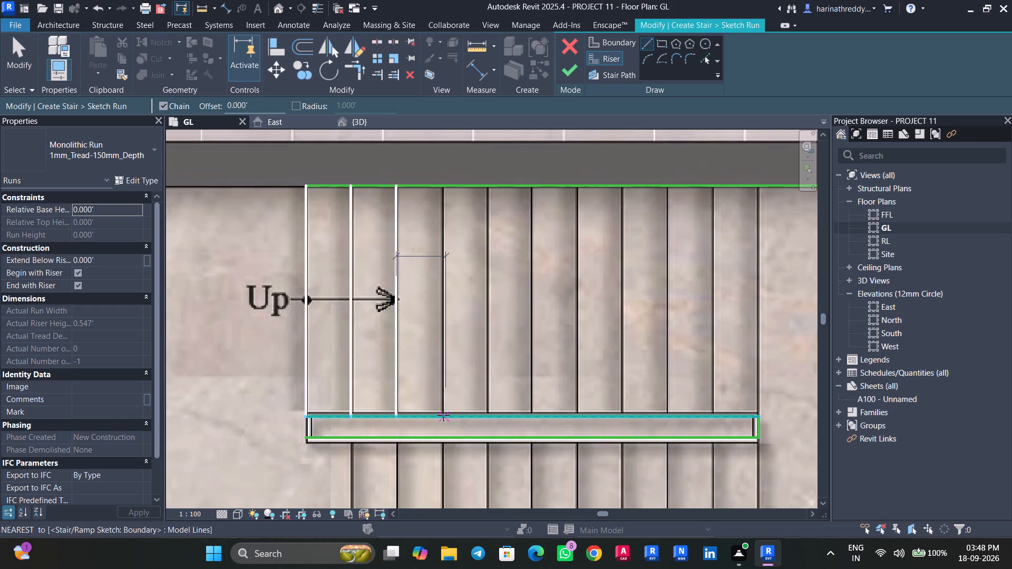
pyautogui.click(443, 415)
pyautogui.click(445, 186)
pyautogui.press('Escape')
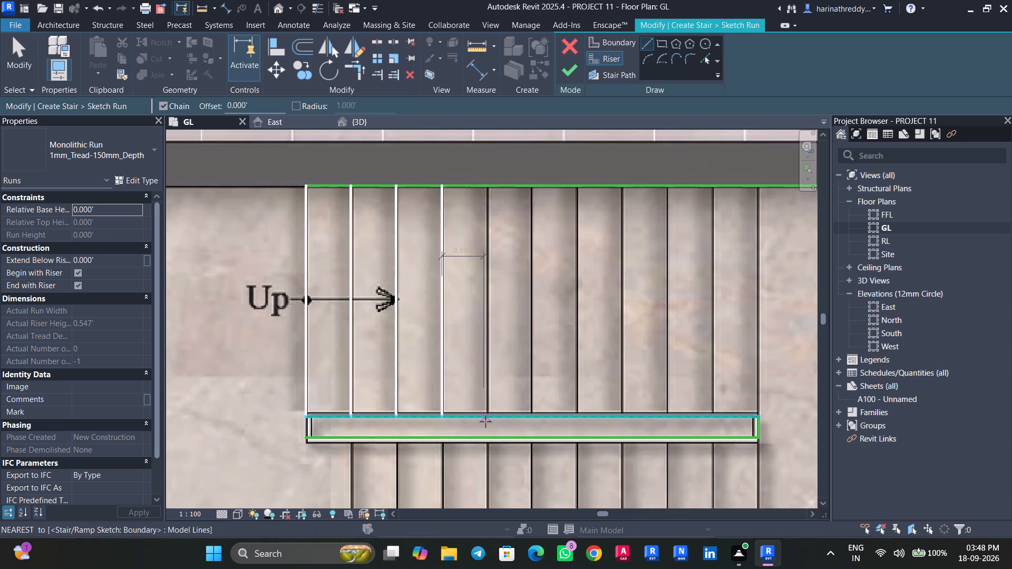
pyautogui.click(489, 416)
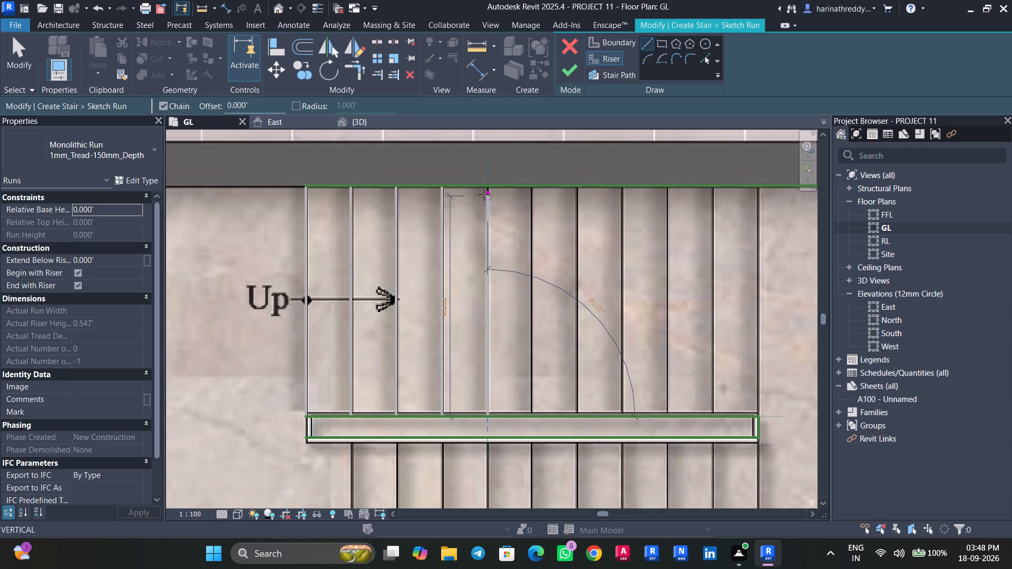
pyautogui.click(486, 188)
pyautogui.press('Escape')
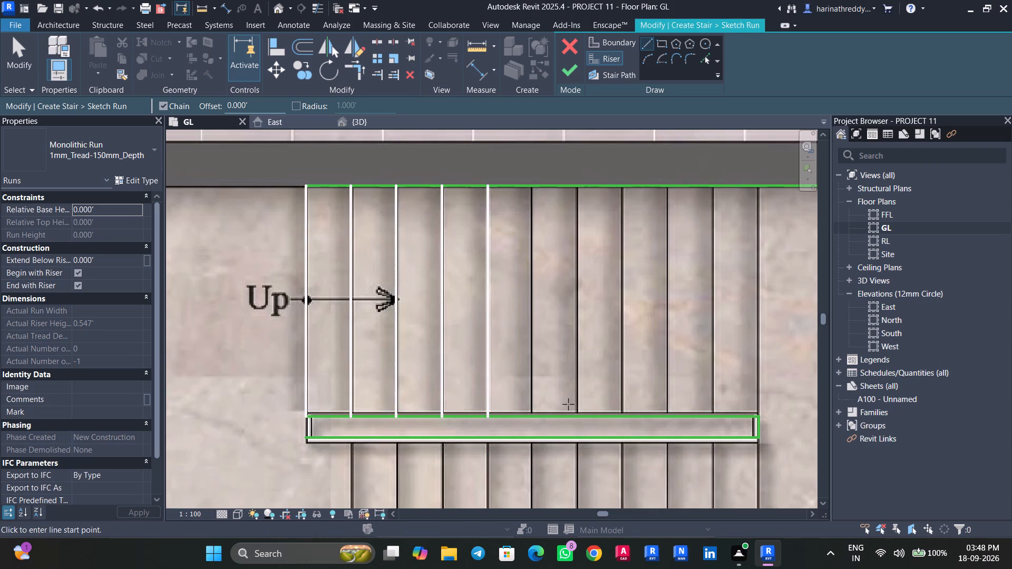
# Draw the Up flight's sixth, seventh and eighth risers over the plan lines, between the divider and the stairwell wall.
pyautogui.click(532, 413)
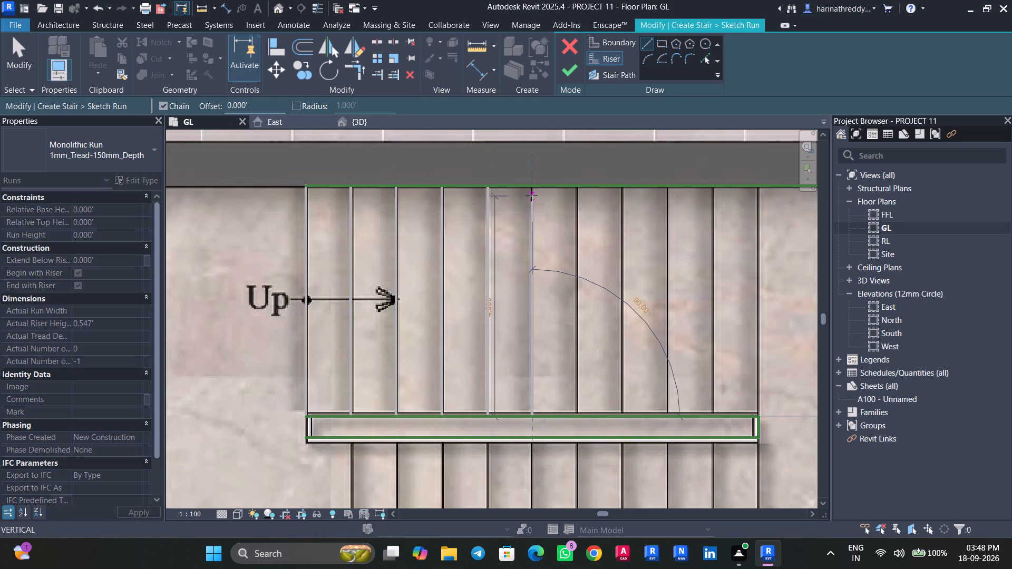
pyautogui.click(531, 189)
pyautogui.press('Escape')
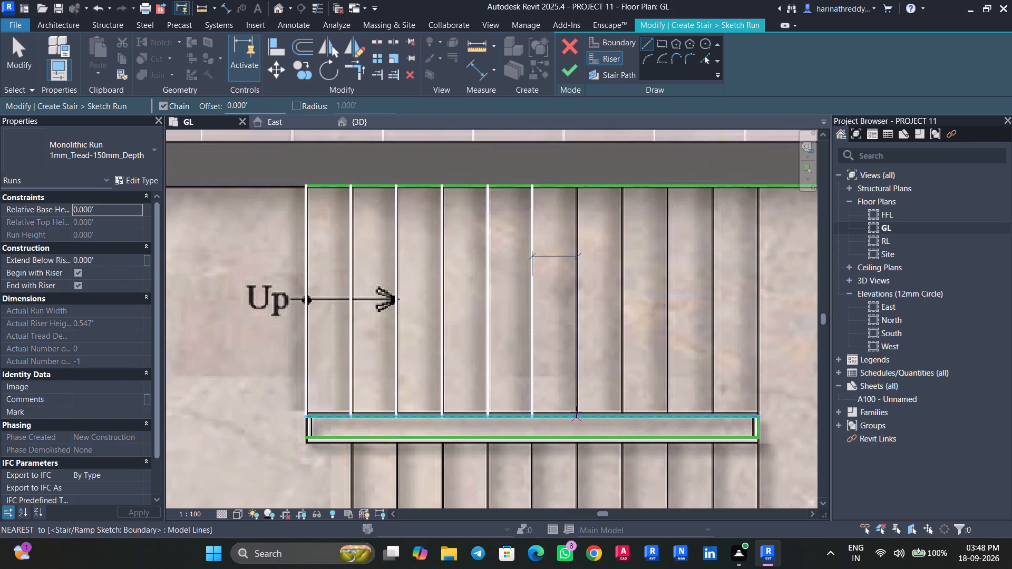
pyautogui.click(576, 412)
pyautogui.click(577, 188)
pyautogui.press('Escape')
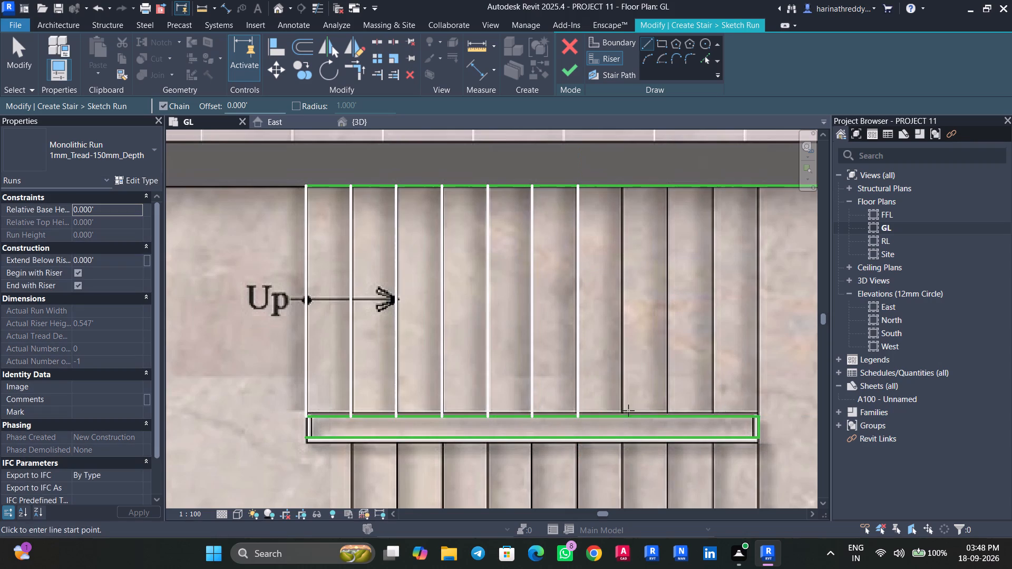
pyautogui.click(622, 410)
pyautogui.click(620, 190)
pyautogui.press('Escape')
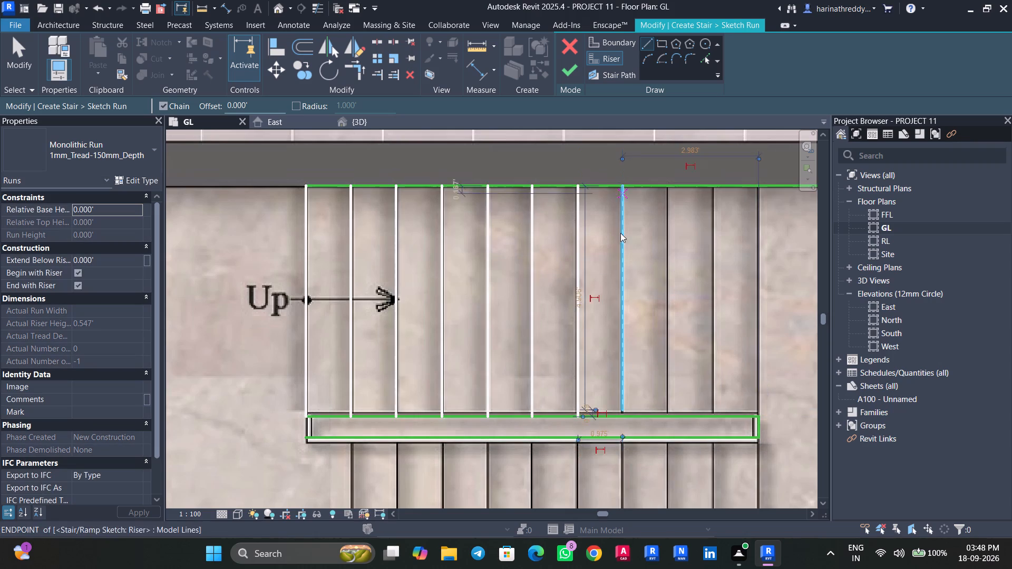
# Draw the Up flight's ninth riser, about 5.06 ft long, and nudge it back onto its plan line.
pyautogui.moveTo(651, 306); pyautogui.dragTo(502, 297, button='middle')
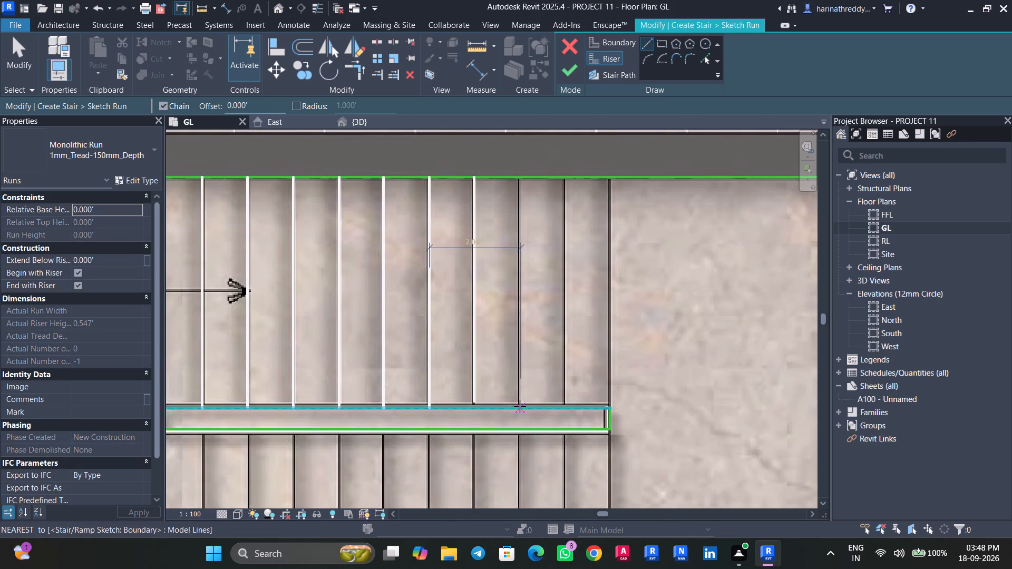
pyautogui.click(520, 406)
pyautogui.click(519, 179)
pyautogui.press('Escape')
pyautogui.press('Escape')
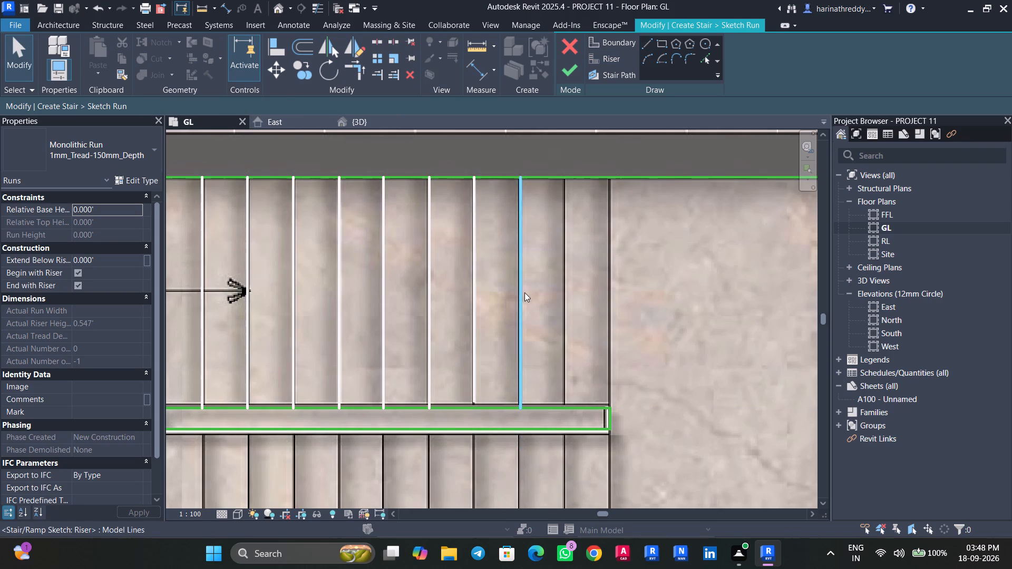
pyautogui.click(520, 290)
pyautogui.press('Left')
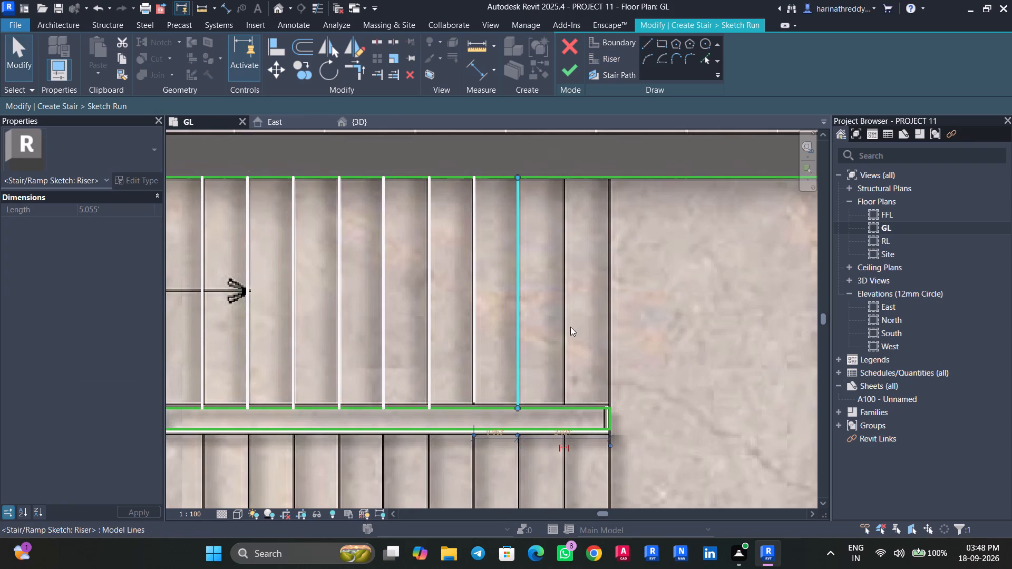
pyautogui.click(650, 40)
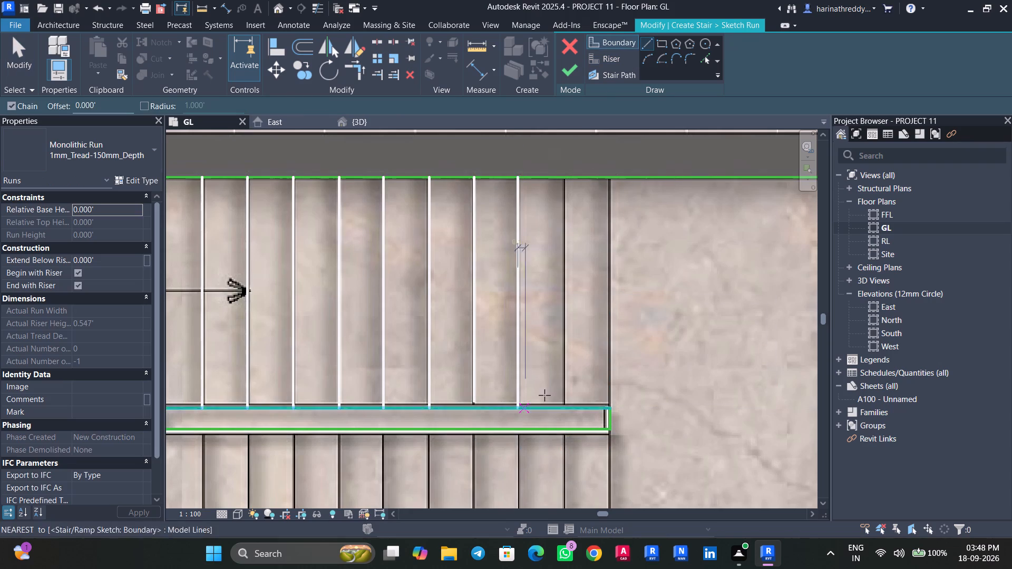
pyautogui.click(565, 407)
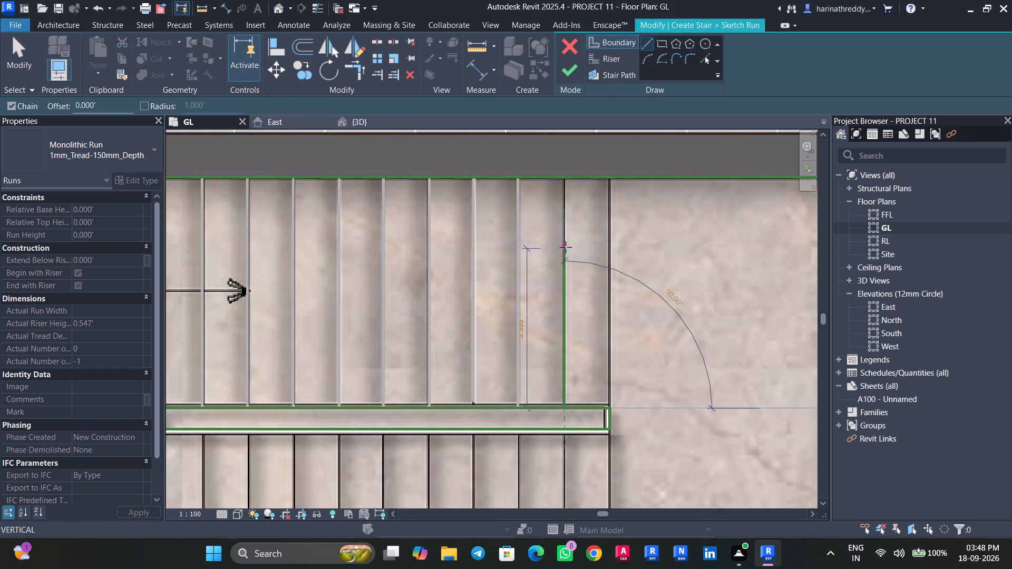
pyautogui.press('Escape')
# Draw the Up flight's tenth riser, about 5.06 ft long, and nudge it towards the landing onto its plan line.
pyautogui.click(602, 54)
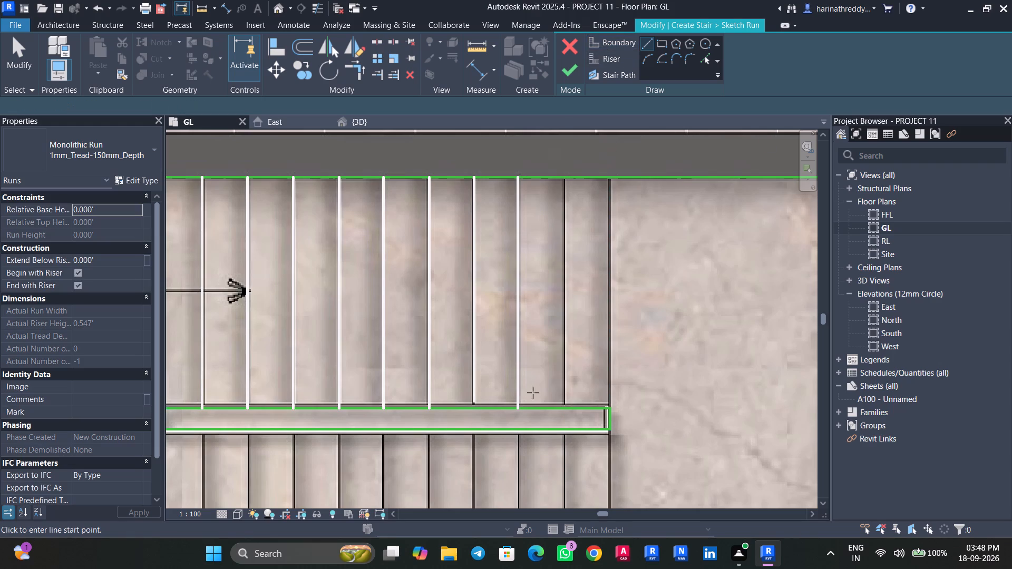
pyautogui.click(561, 407)
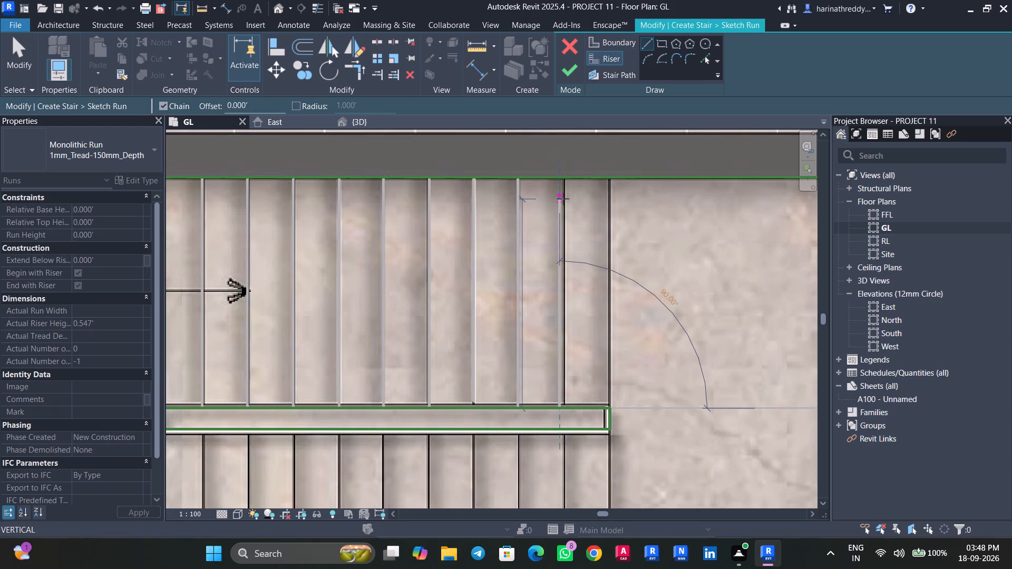
pyautogui.click(562, 179)
pyautogui.press('Escape')
pyautogui.press('Escape')
pyautogui.click(559, 229)
pyautogui.press('Right')
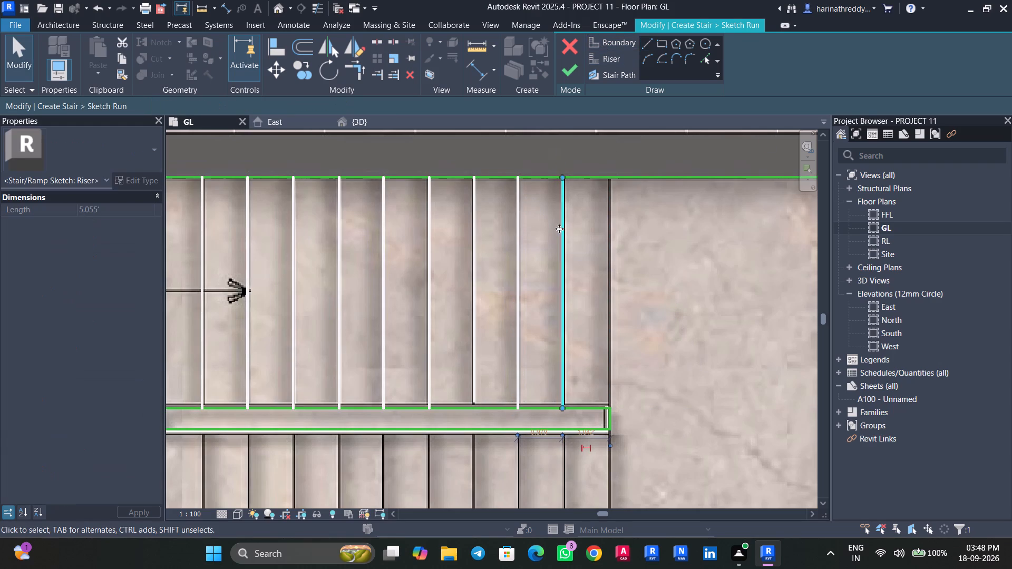
pyautogui.press('Right')
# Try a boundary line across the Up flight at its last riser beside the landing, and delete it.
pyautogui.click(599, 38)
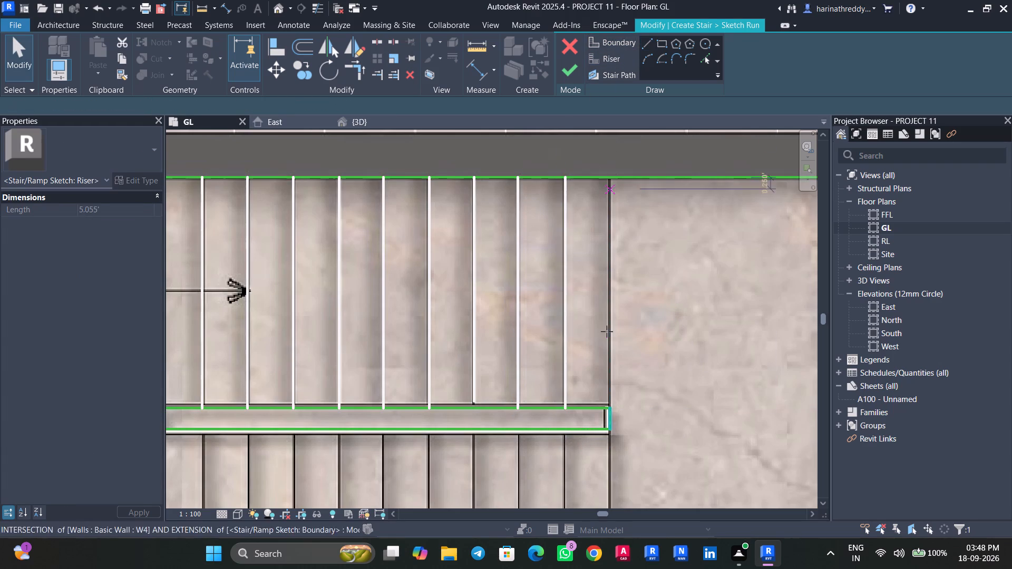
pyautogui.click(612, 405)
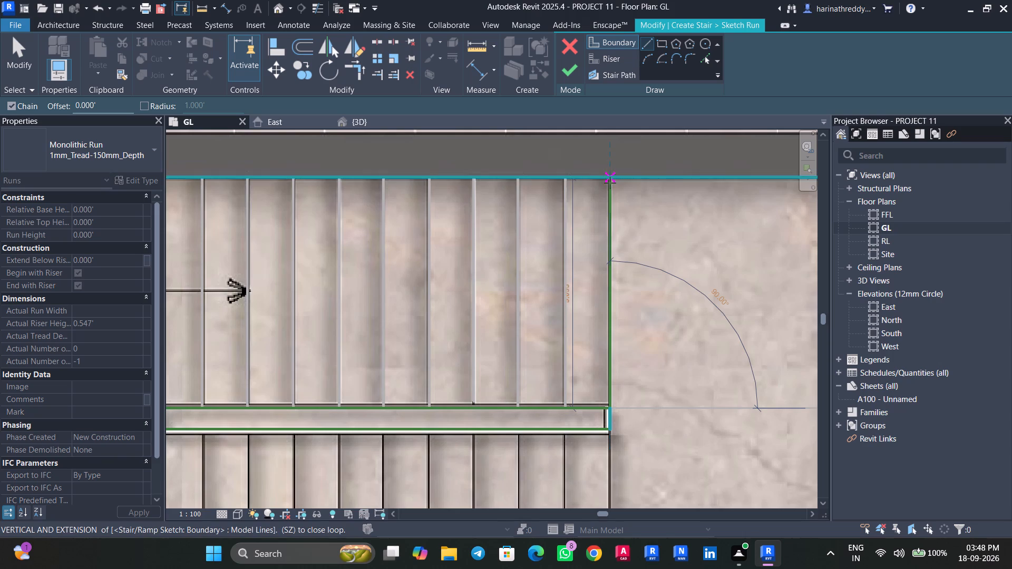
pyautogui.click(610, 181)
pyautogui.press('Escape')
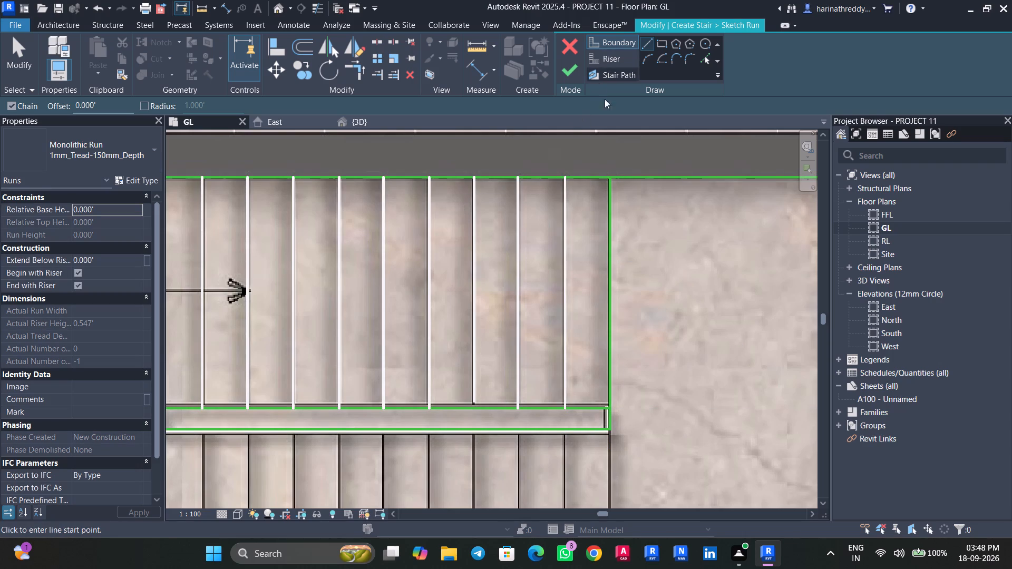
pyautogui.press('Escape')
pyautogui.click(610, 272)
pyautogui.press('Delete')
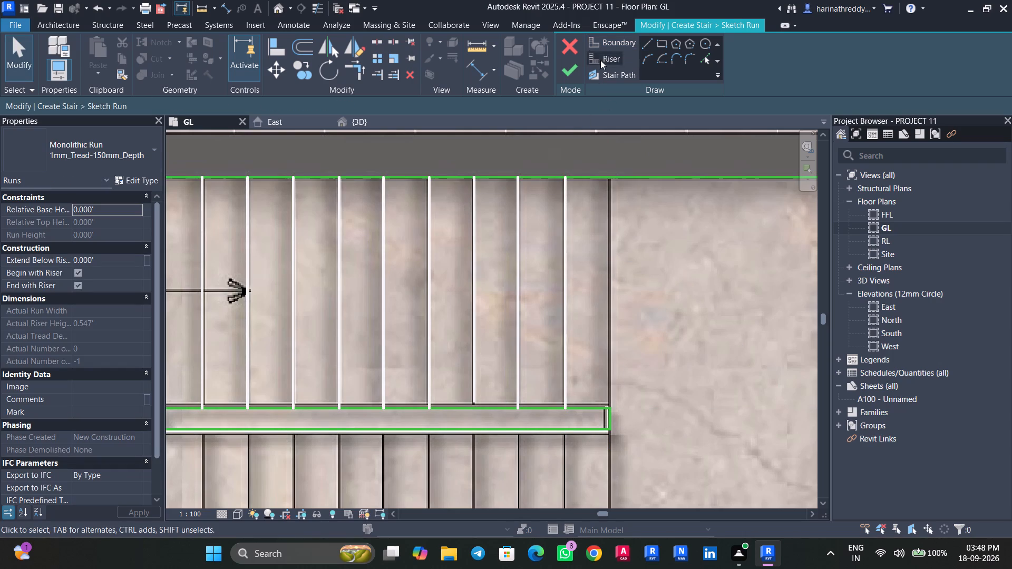
# Draw the Up flight's eleventh riser at the landing edge and the Dn flight's riser in line with it, down to the stairwell wall.
pyautogui.click(600, 60)
pyautogui.click(610, 405)
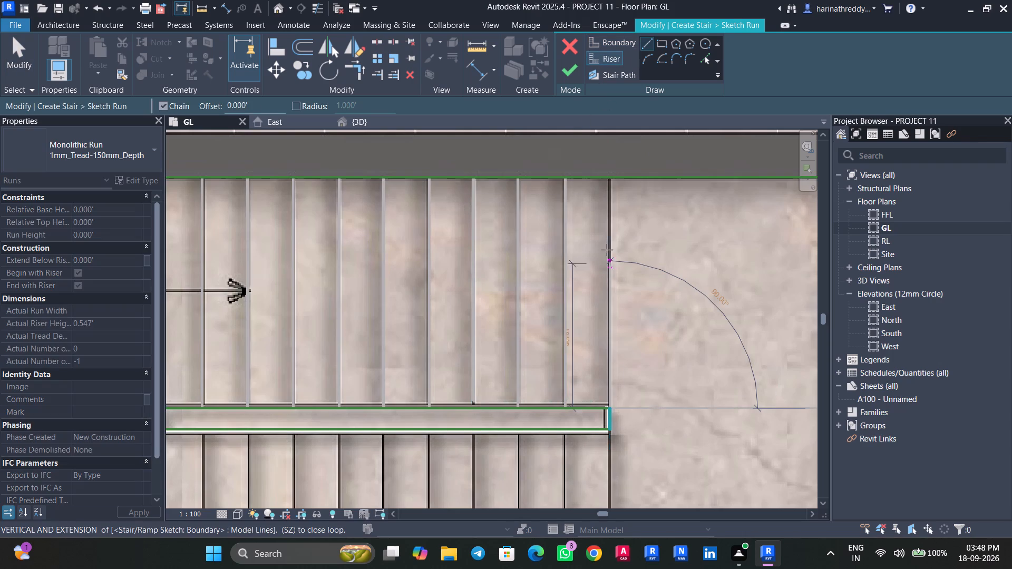
pyautogui.click(614, 179)
pyautogui.press('Escape')
pyautogui.moveTo(639, 394); pyautogui.dragTo(639, 232, button='middle')
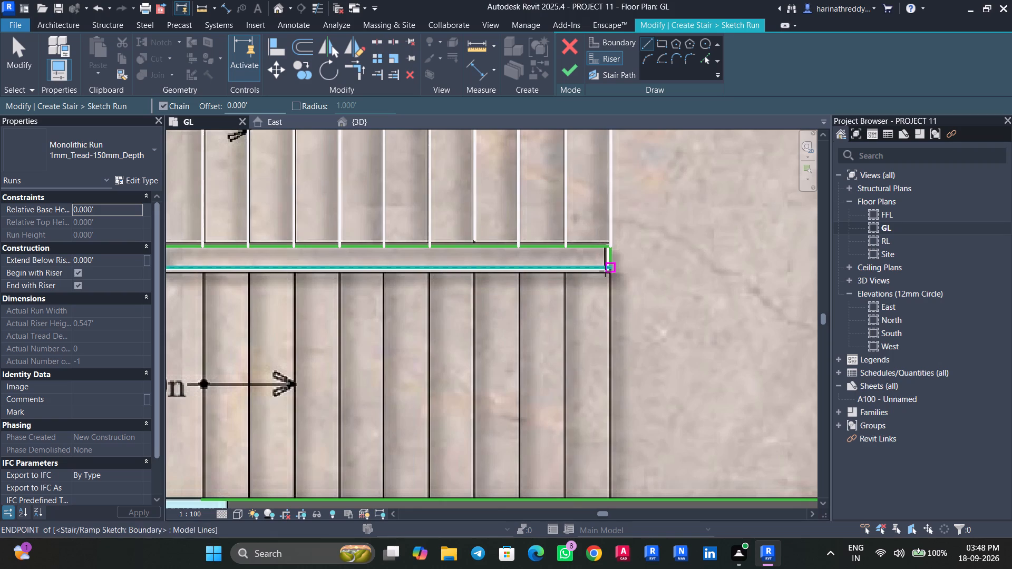
pyautogui.click(605, 269)
pyautogui.click(612, 496)
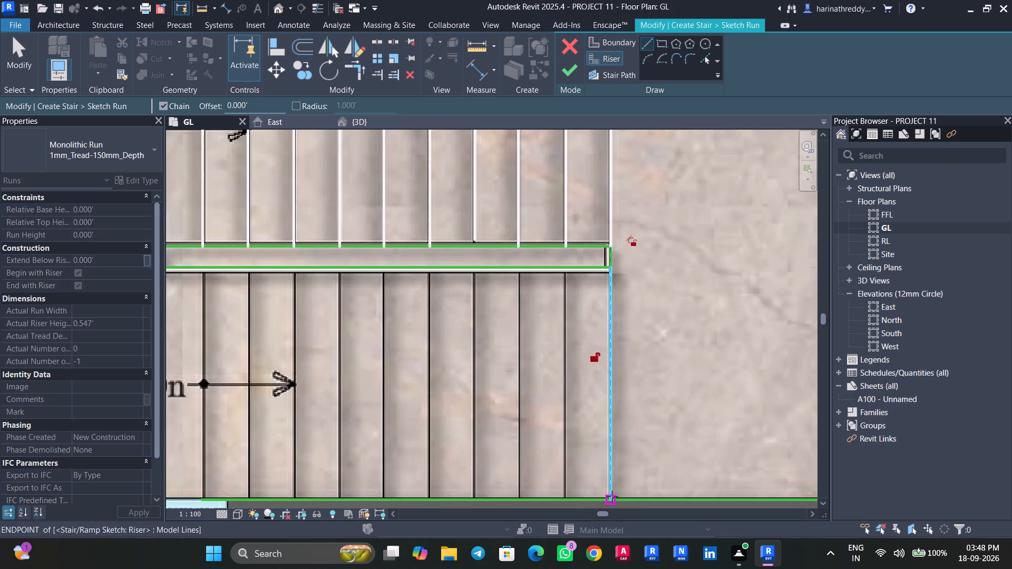
pyautogui.press('Escape')
pyautogui.press('Escape')
# Draw the Dn flight's first four risers from the Dn arrow's start, each about 5.08 ft long, between the divider and the stairwell wall.
pyautogui.moveTo(637, 425); pyautogui.dragTo(852, 350, button='middle')
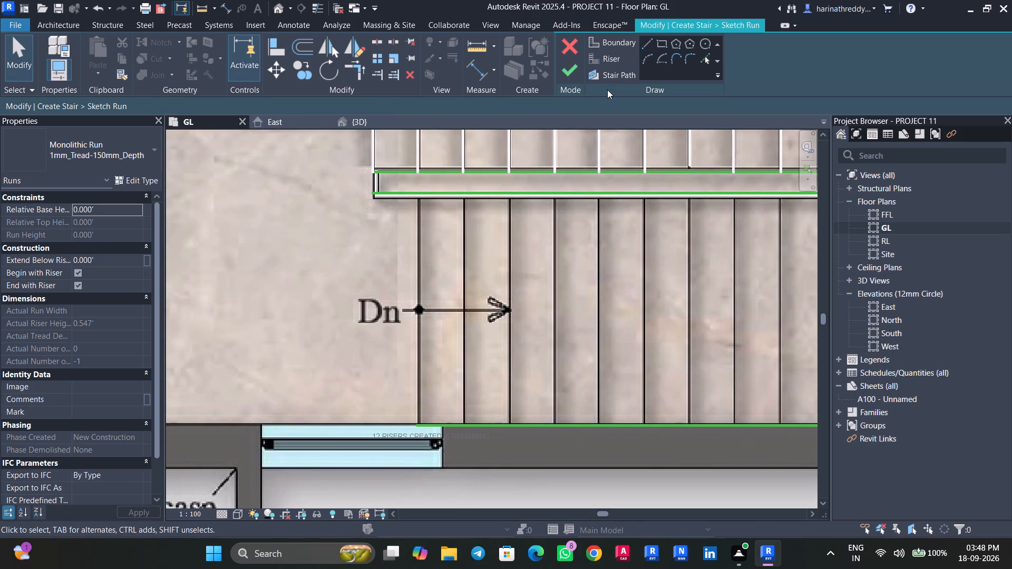
pyautogui.click(605, 53)
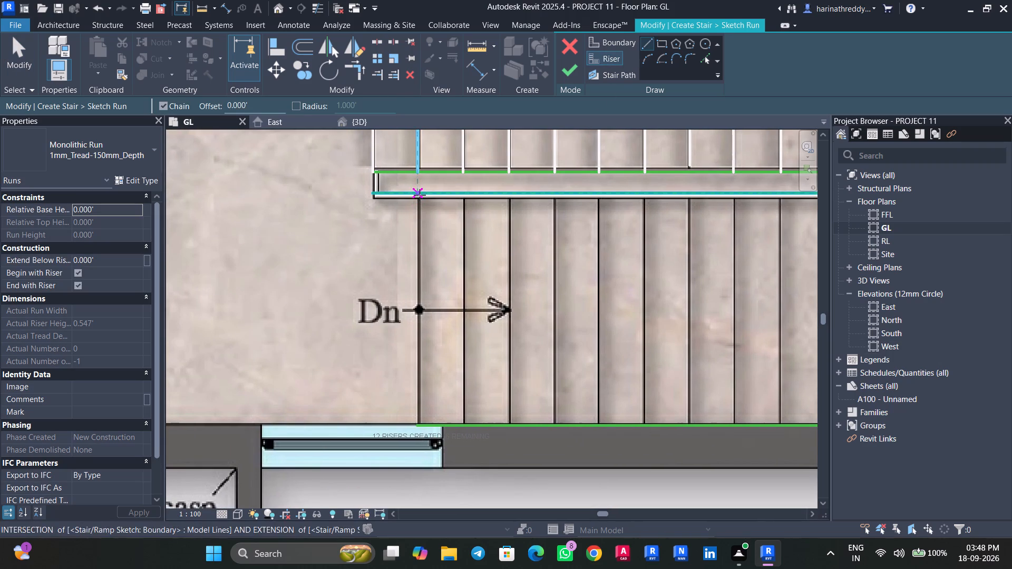
pyautogui.click(420, 195)
pyautogui.click(416, 425)
pyautogui.press('Escape')
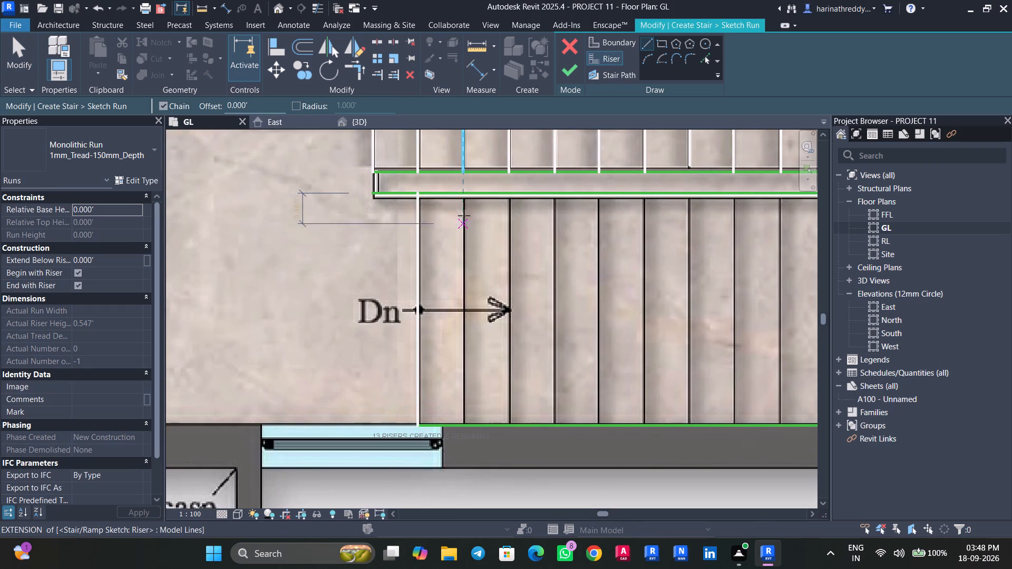
pyautogui.click(465, 198)
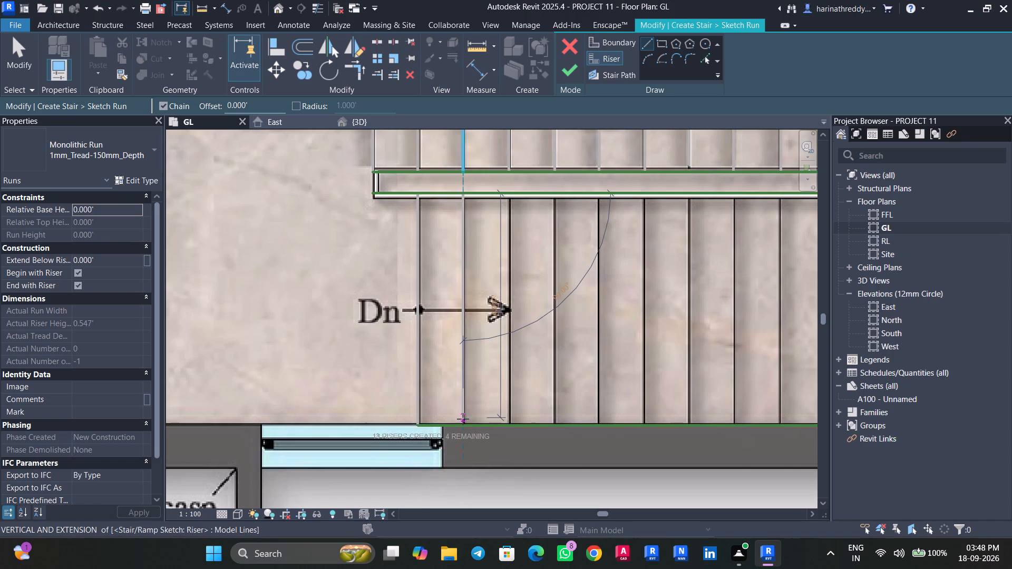
pyautogui.click(463, 423)
pyautogui.press('Escape')
pyautogui.click(509, 195)
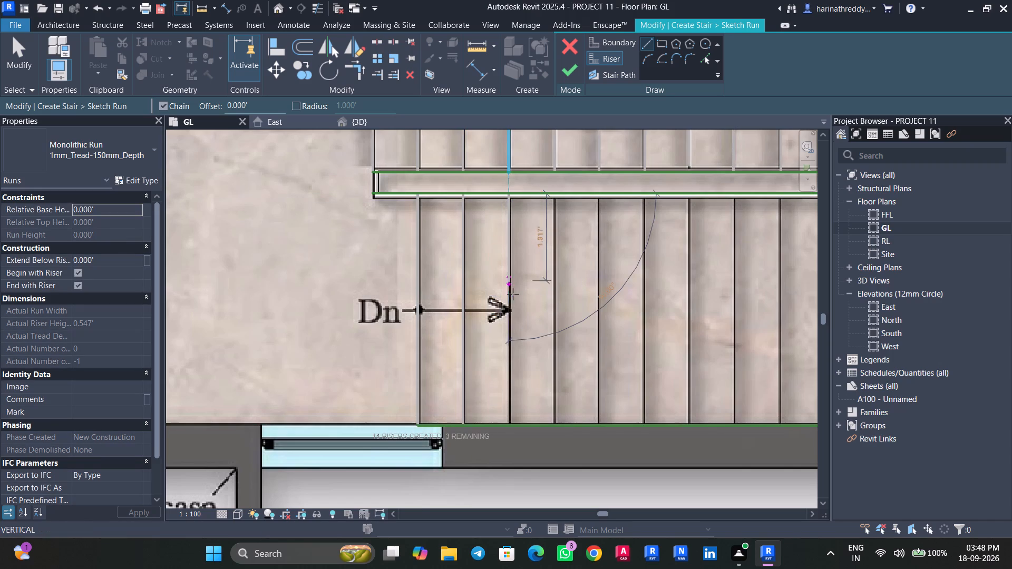
pyautogui.click(508, 425)
pyautogui.press('Escape')
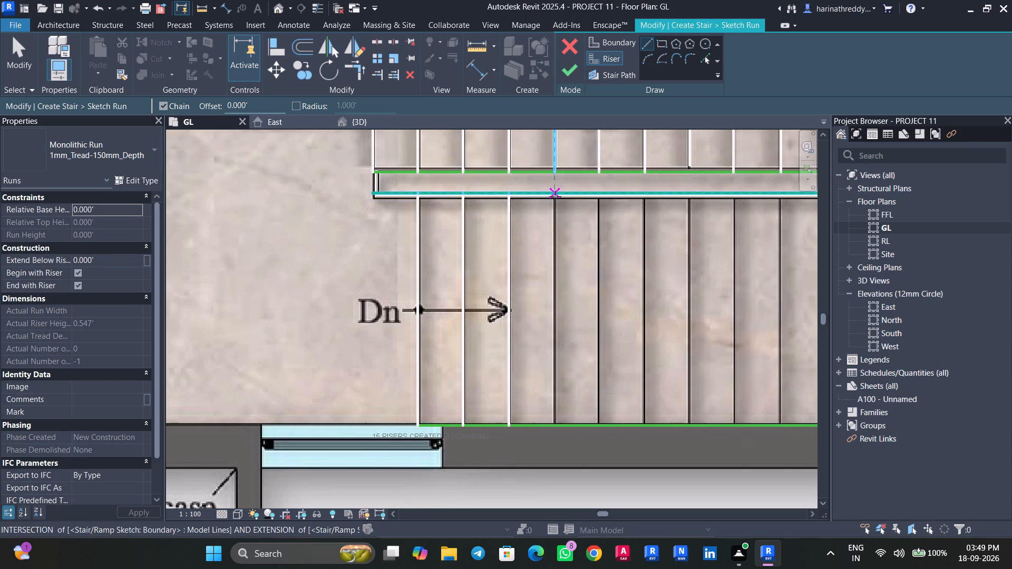
pyautogui.click(554, 197)
pyautogui.click(554, 424)
pyautogui.press('Escape')
# Draw the Dn flight's five remaining risers over the plan lines towards the landing, each about 5.08 ft long.
pyautogui.moveTo(570, 372); pyautogui.dragTo(424, 374, button='middle')
pyautogui.click(452, 197)
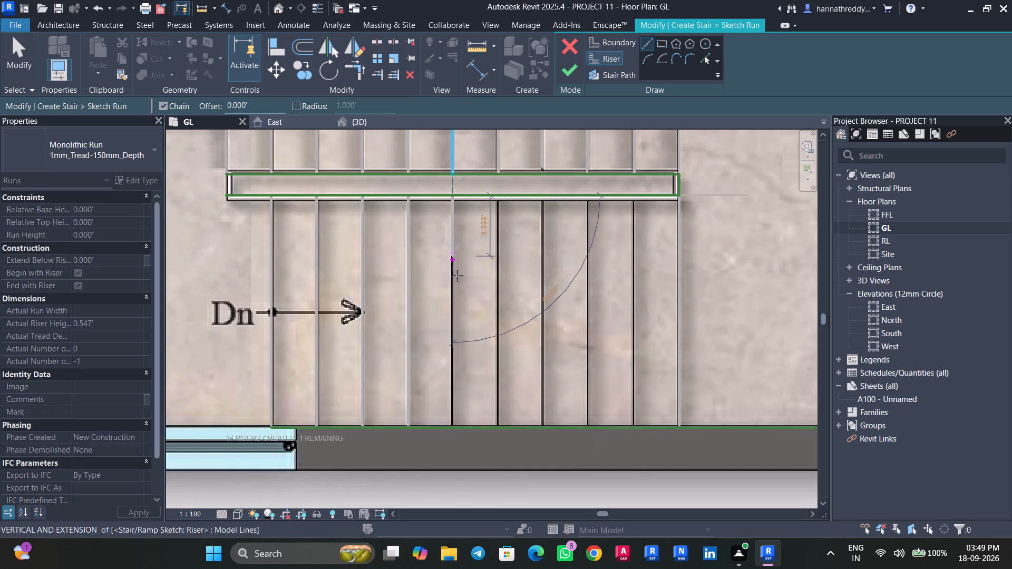
pyautogui.click(450, 425)
pyautogui.press('Escape')
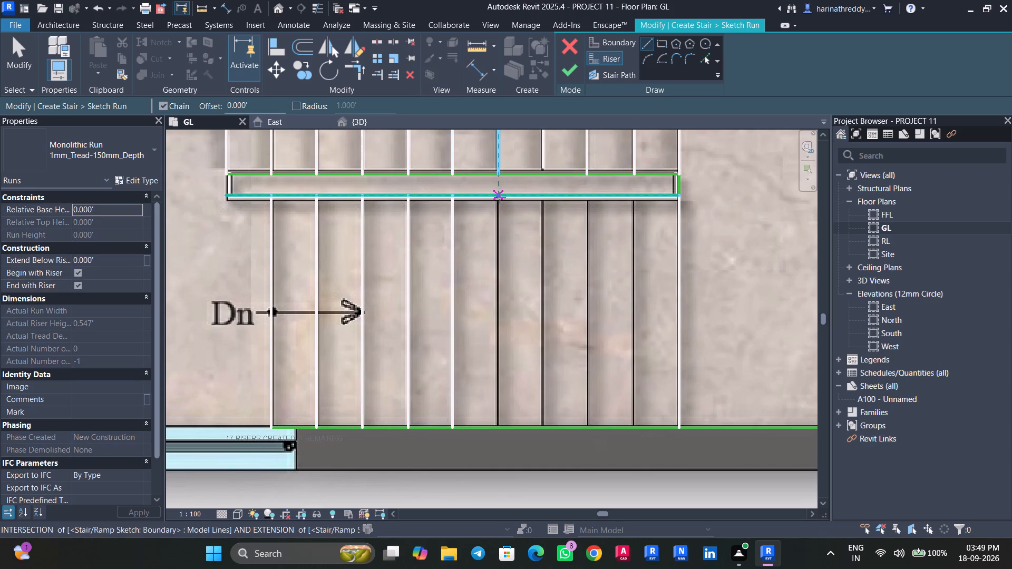
pyautogui.click(497, 198)
pyautogui.click(499, 427)
pyautogui.press('Escape')
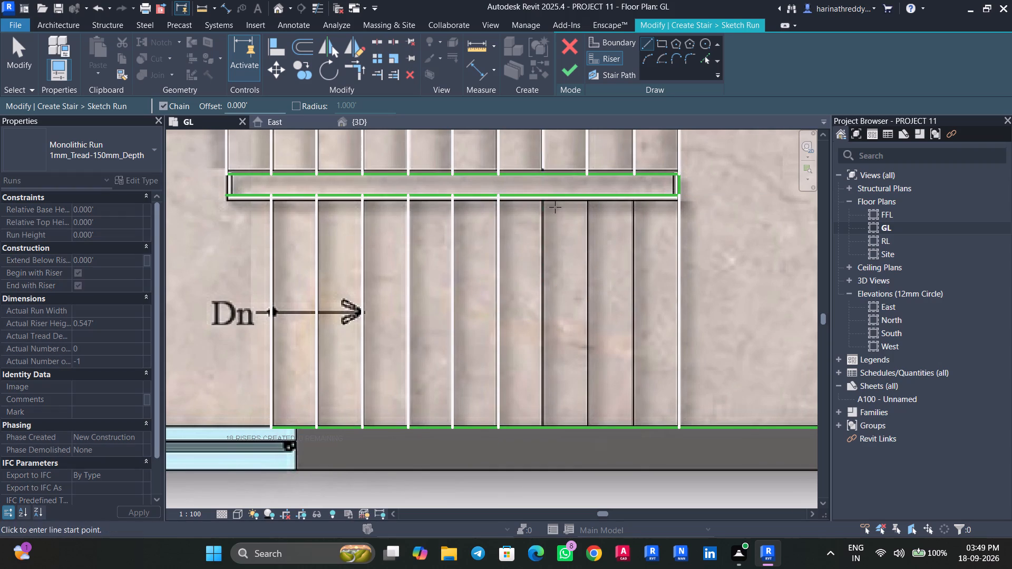
pyautogui.click(542, 198)
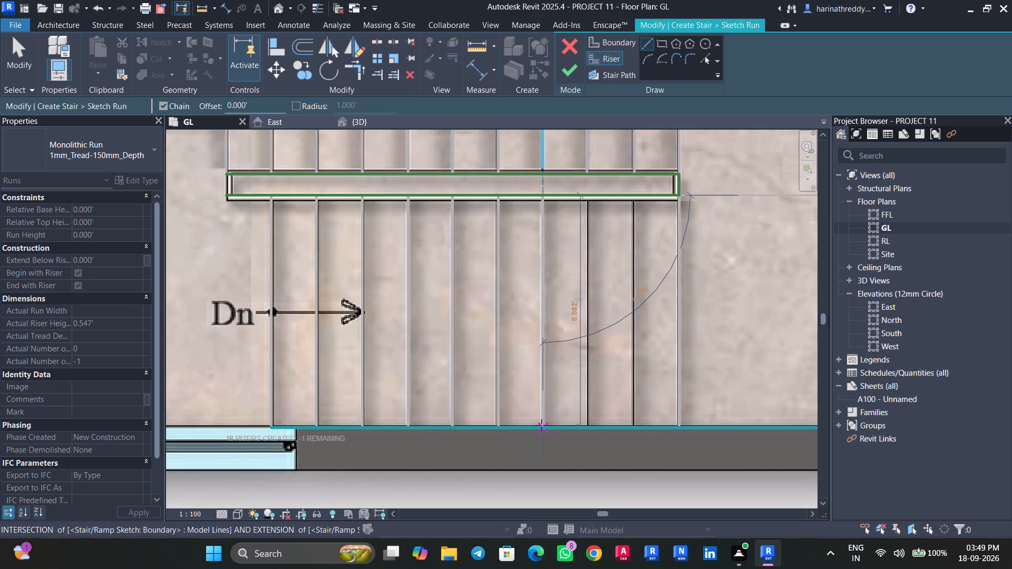
pyautogui.click(541, 425)
pyautogui.press('Escape')
pyautogui.click(586, 198)
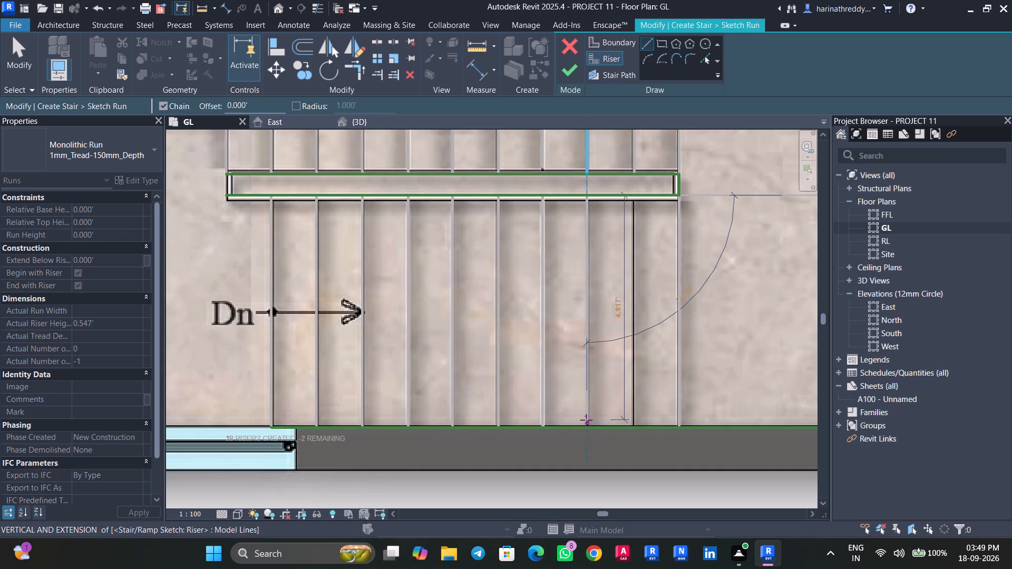
pyautogui.click(586, 427)
pyautogui.press('Escape')
pyautogui.click(633, 197)
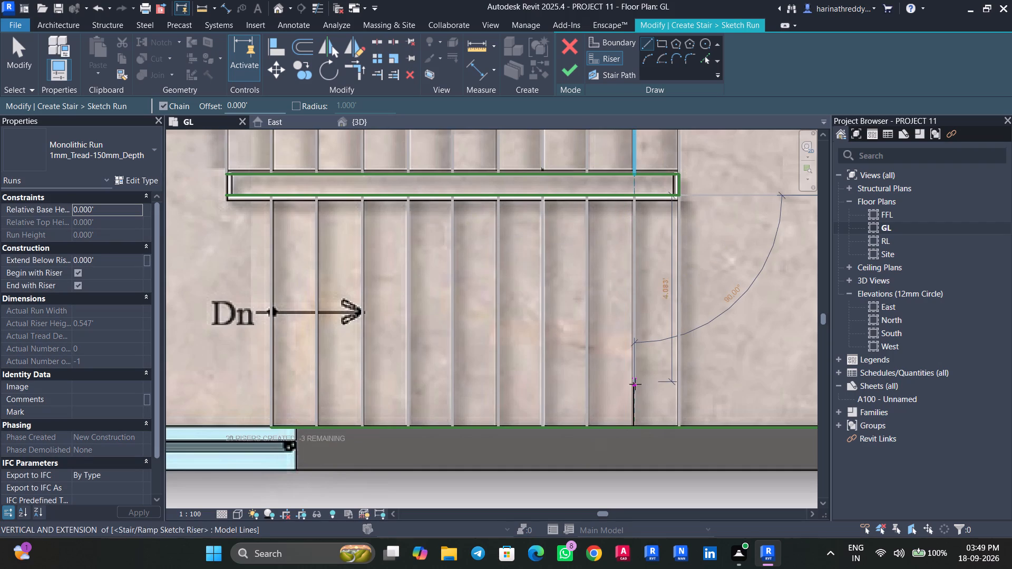
pyautogui.click(632, 423)
pyautogui.press('Escape')
pyautogui.press('Escape')
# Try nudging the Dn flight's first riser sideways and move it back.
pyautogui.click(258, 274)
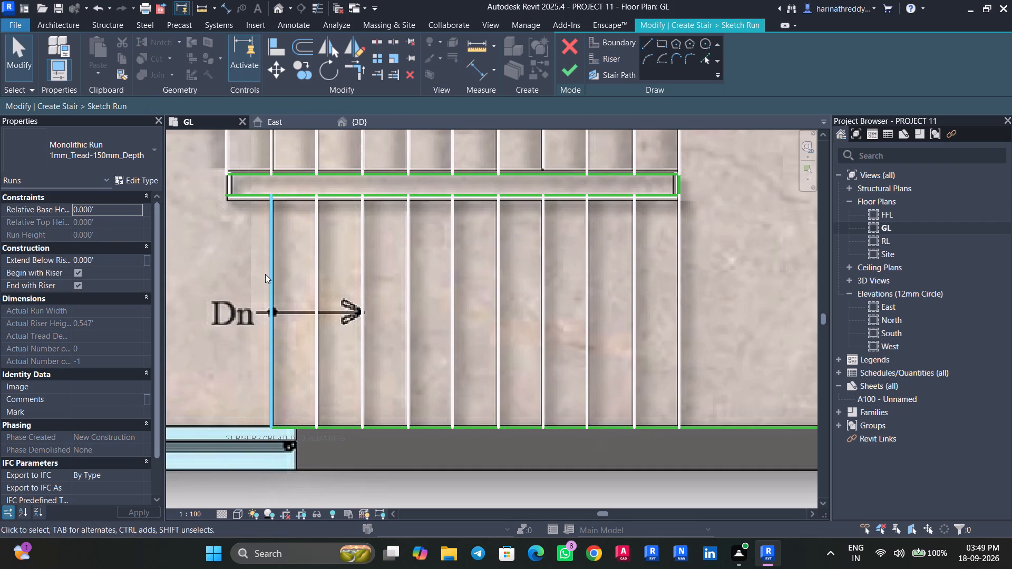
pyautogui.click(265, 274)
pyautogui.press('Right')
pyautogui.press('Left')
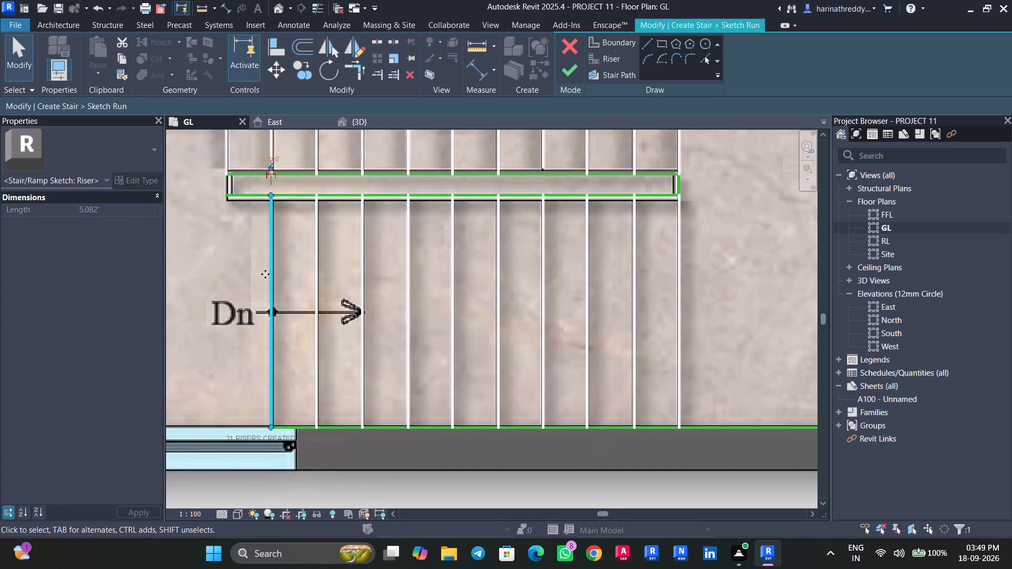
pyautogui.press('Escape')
# Draw the stair path from the Up flight's first riser midpoint, across the landing and back along the Dn flight to its first riser.
pyautogui.scroll(-7, 534, 230)
pyautogui.moveTo(651, 218); pyautogui.dragTo(642, 269, button='middle')
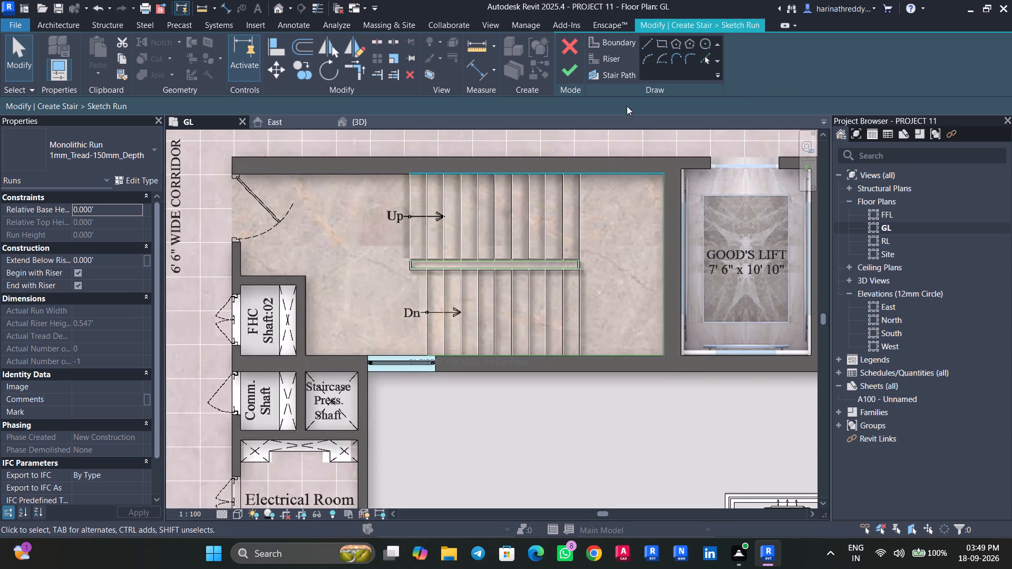
pyautogui.click(622, 69)
pyautogui.scroll(3, 392, 243)
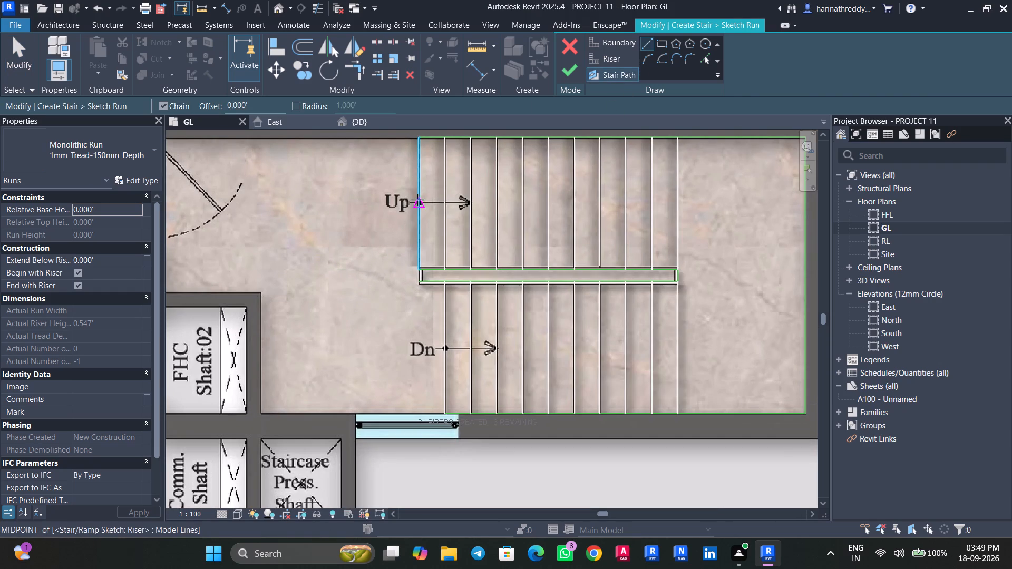
pyautogui.click(417, 200)
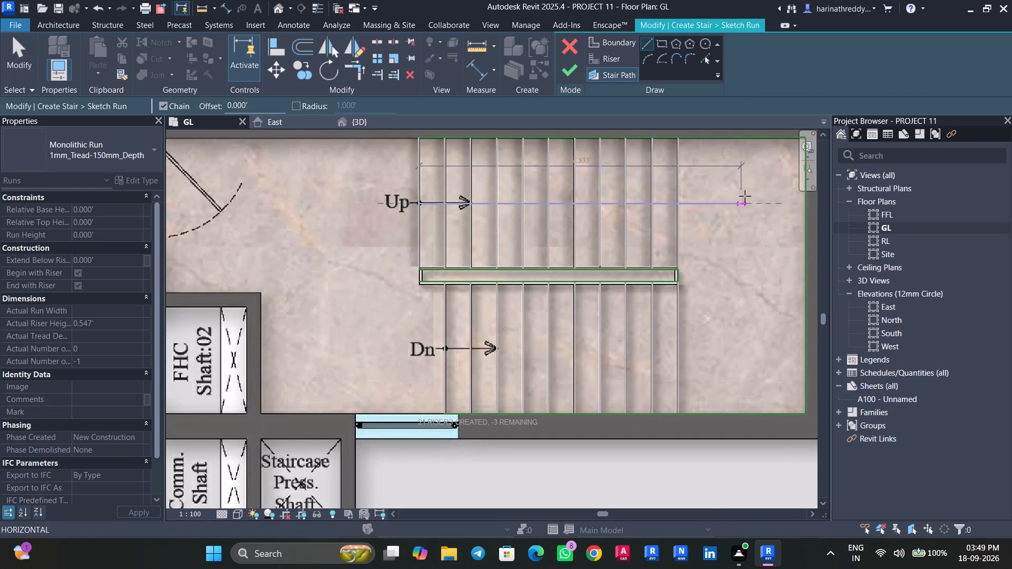
pyautogui.click(760, 205)
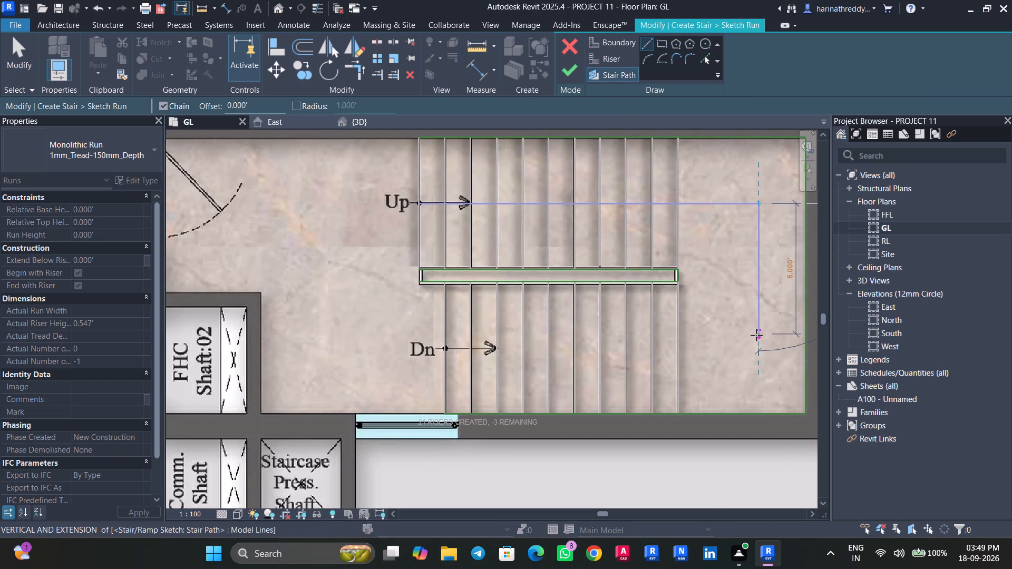
pyautogui.click(756, 339)
pyautogui.click(443, 343)
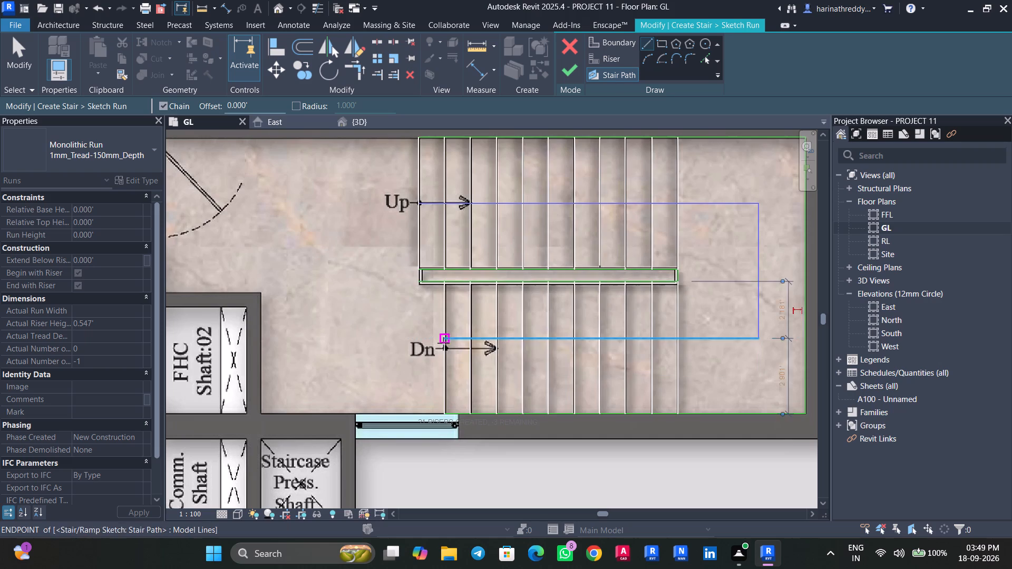
pyautogui.press('Escape')
pyautogui.press('Escape')
# Finish the run sketch and complete the stair in the 3D view.
pyautogui.click(569, 75)
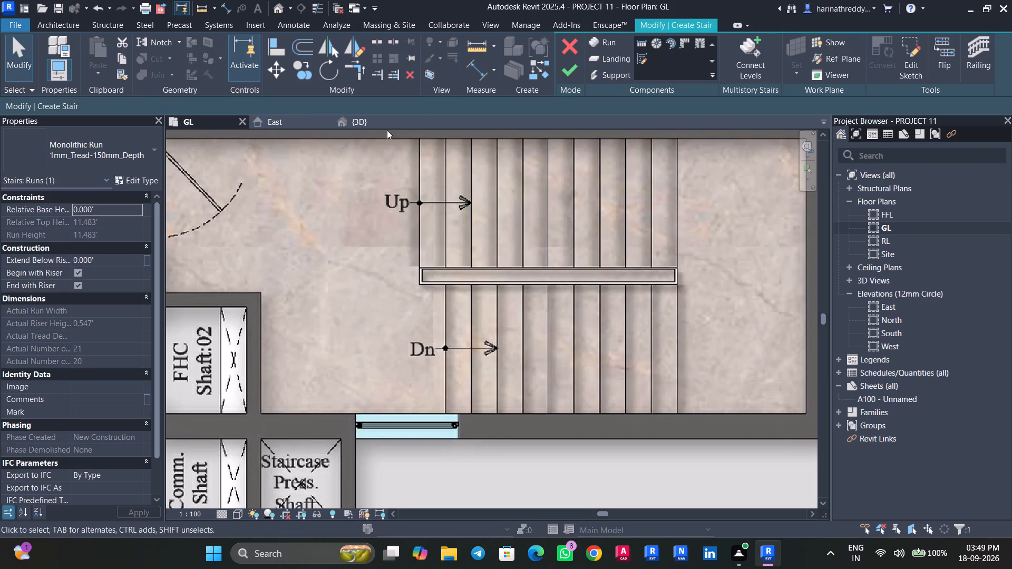
pyautogui.click(374, 124)
pyautogui.click(571, 69)
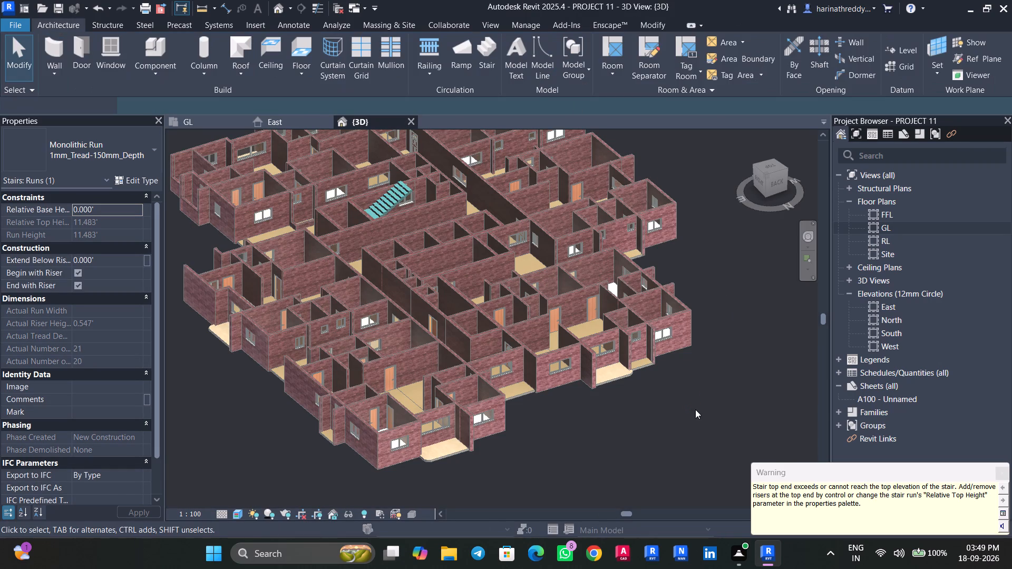
pyautogui.click(1000, 470)
# Examine the new staircase and its railings in the 3D view from several angles.
pyautogui.scroll(7, 258, 163)
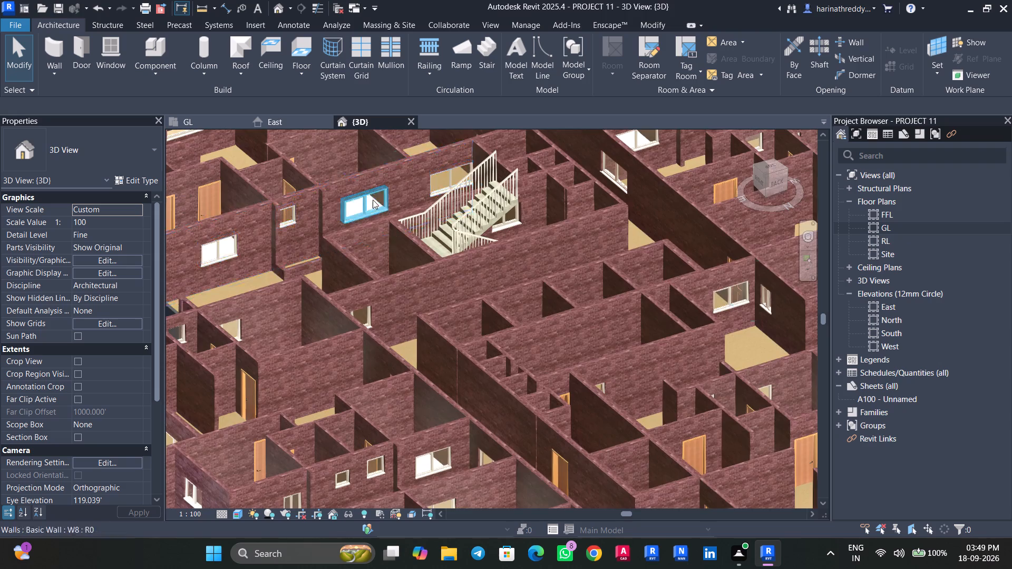
pyautogui.scroll(2, 373, 200)
pyautogui.scroll(5, 604, 184)
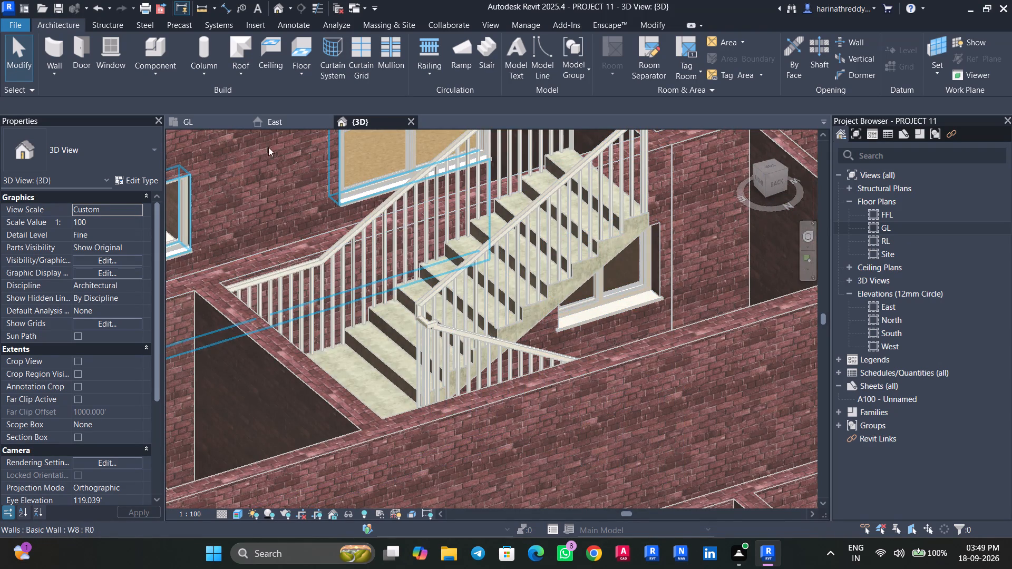
pyautogui.click(207, 121)
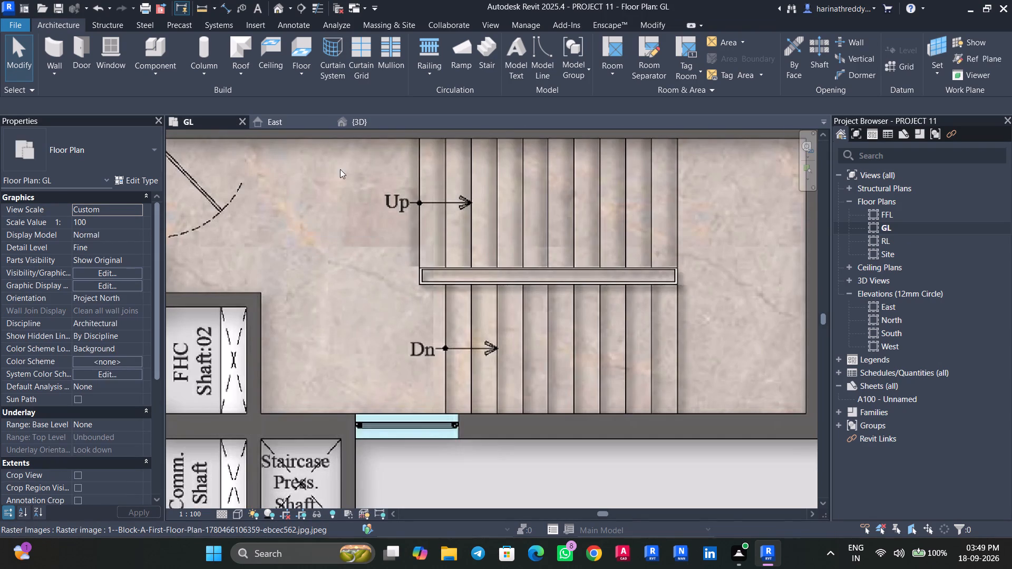
pyautogui.click(382, 117)
pyautogui.scroll(-6, 321, 220)
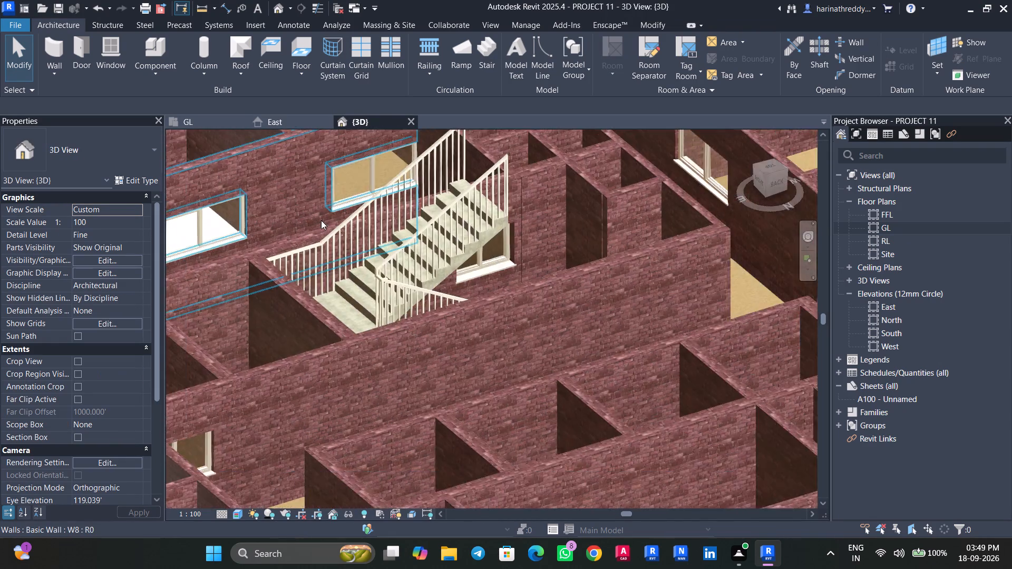
pyautogui.scroll(-1, 321, 220)
pyautogui.press('Escape')
pyautogui.press('Escape')
pyautogui.scroll(-10, 321, 239)
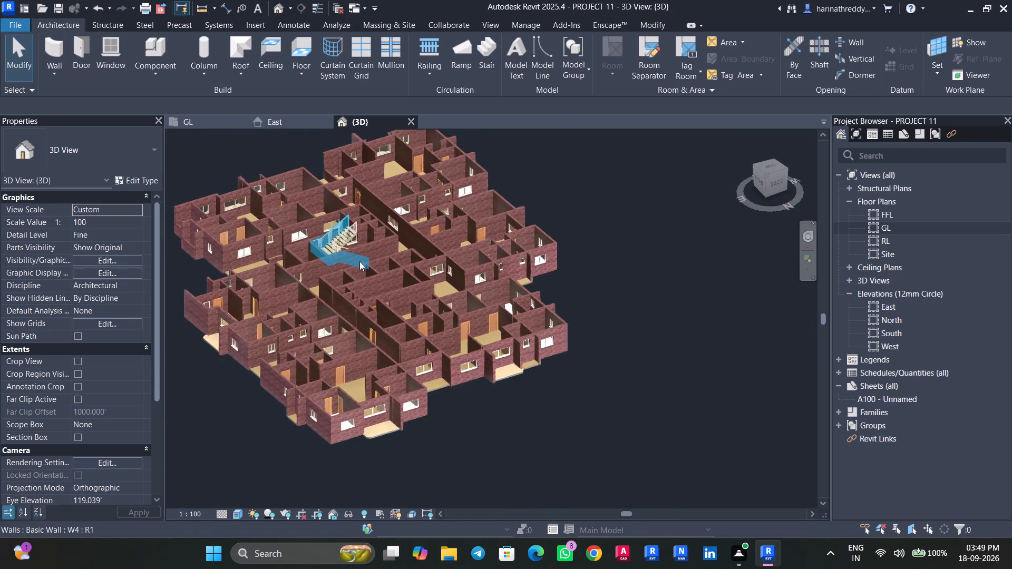
pyautogui.keyDown('shift'); pyautogui.moveTo(259, 462); pyautogui.dragTo(429, 413, button='middle'); pyautogui.keyUp('shift')
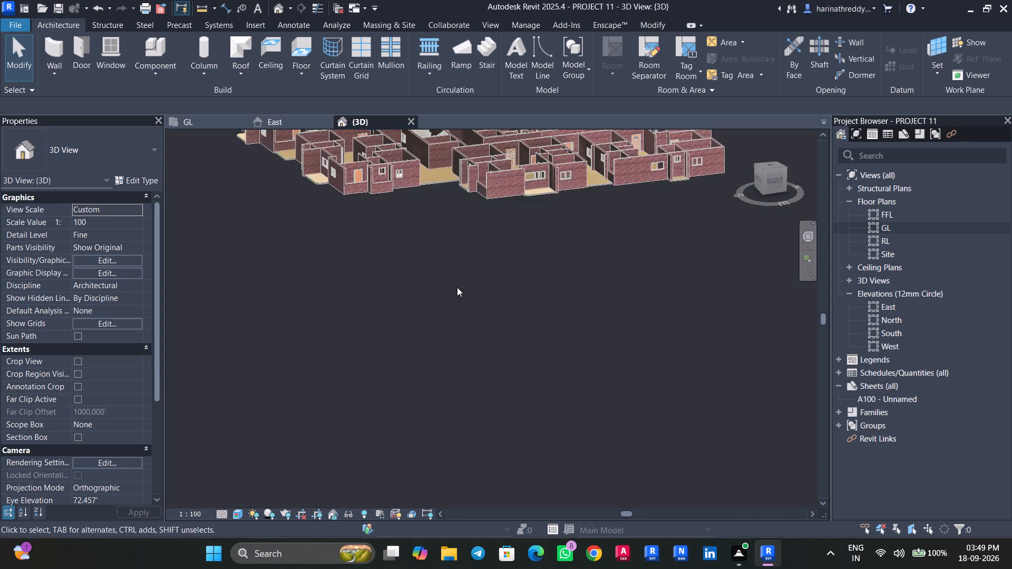
pyautogui.moveTo(457, 287); pyautogui.dragTo(411, 478, button='middle')
pyautogui.scroll(4, 395, 374)
pyautogui.scroll(9, 354, 273)
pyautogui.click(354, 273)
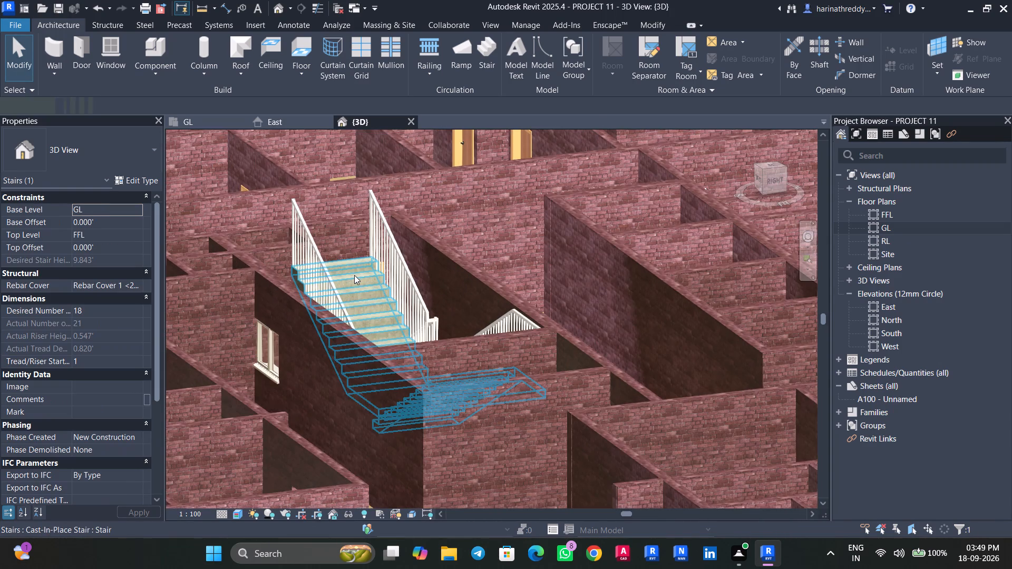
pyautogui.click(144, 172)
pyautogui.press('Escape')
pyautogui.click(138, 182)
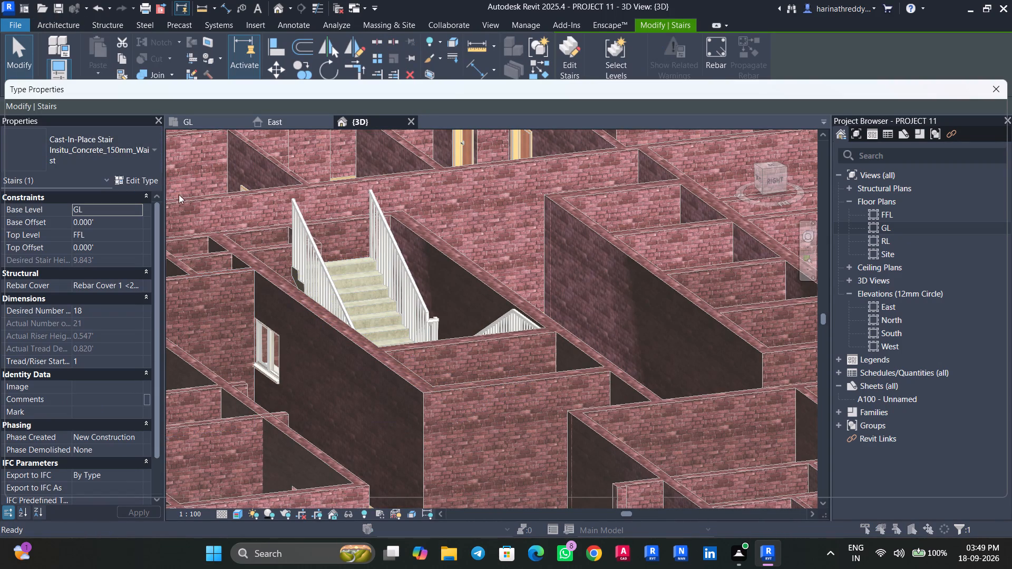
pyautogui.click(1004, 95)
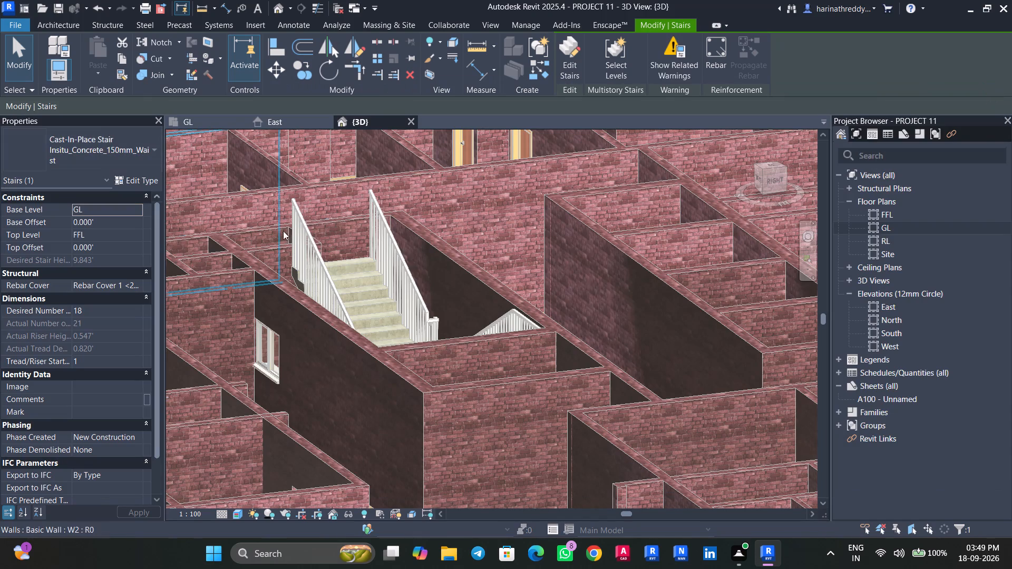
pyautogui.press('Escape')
# Review the new stair's type properties and its calculation rules without changing them.
pyautogui.click(370, 277)
pyautogui.click(149, 180)
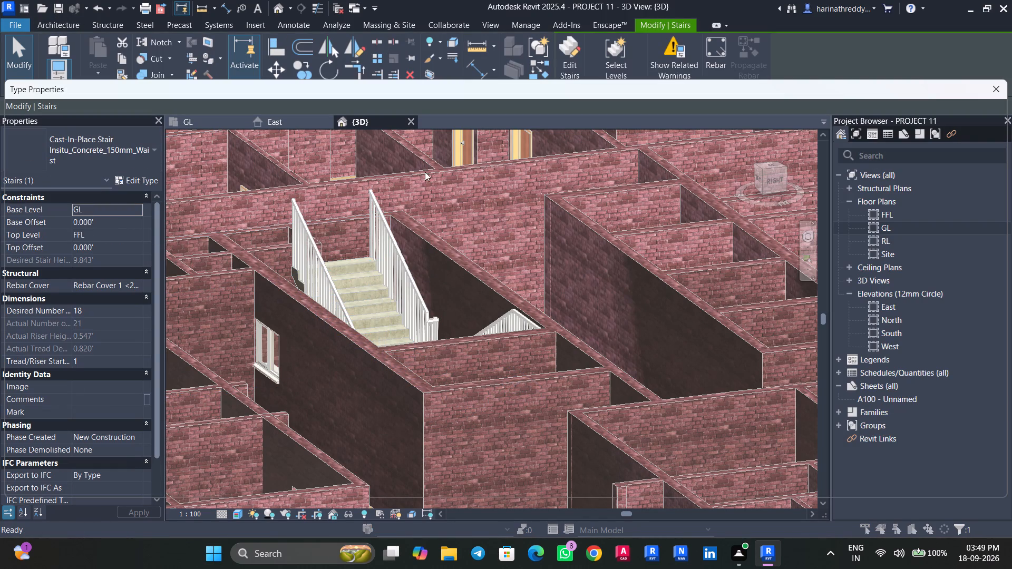
pyautogui.click(742, 251)
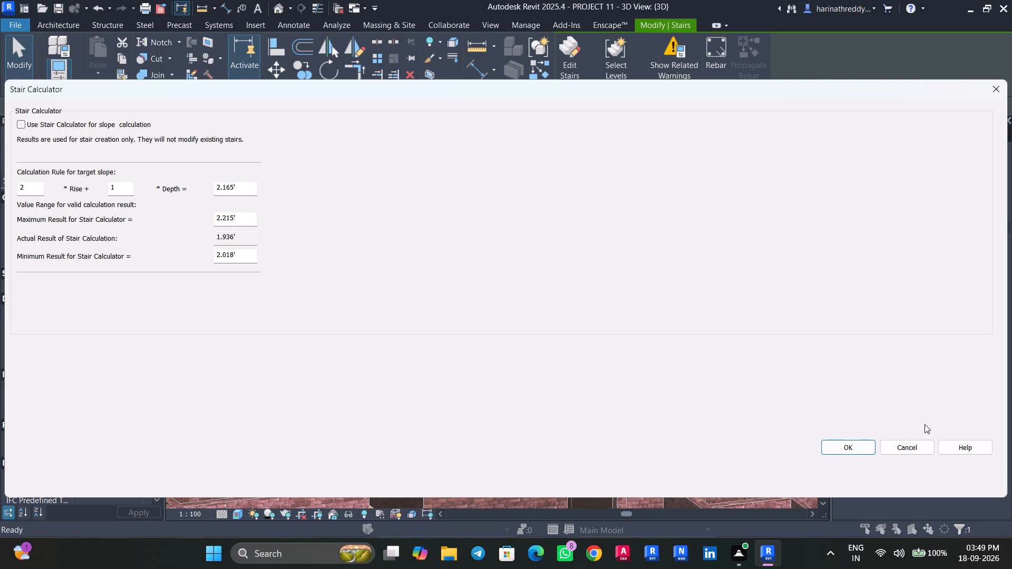
pyautogui.click(926, 451)
pyautogui.scroll(-11, 647, 303)
pyautogui.scroll(14, 647, 303)
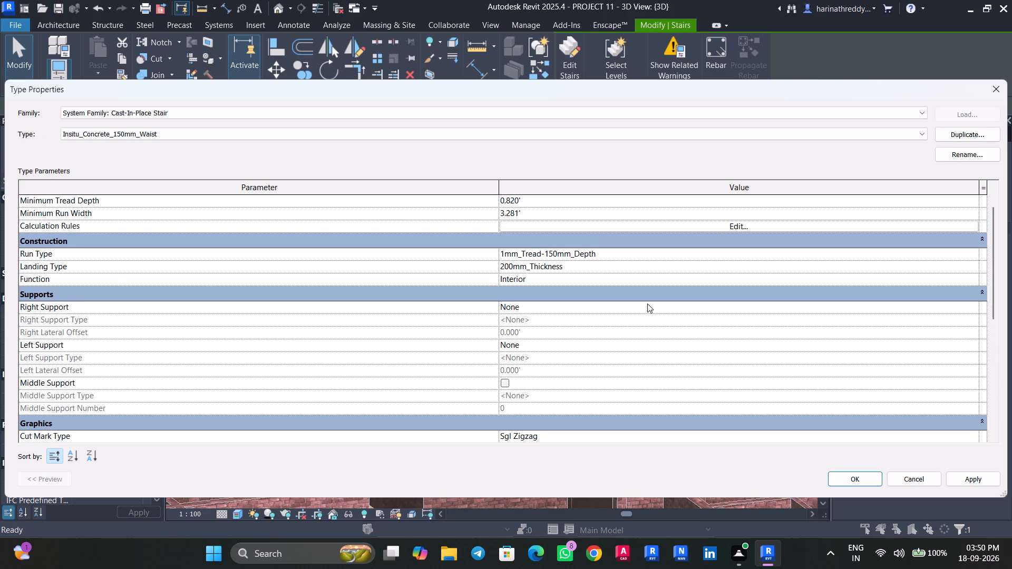
pyautogui.press('Escape')
pyautogui.press('Escape')
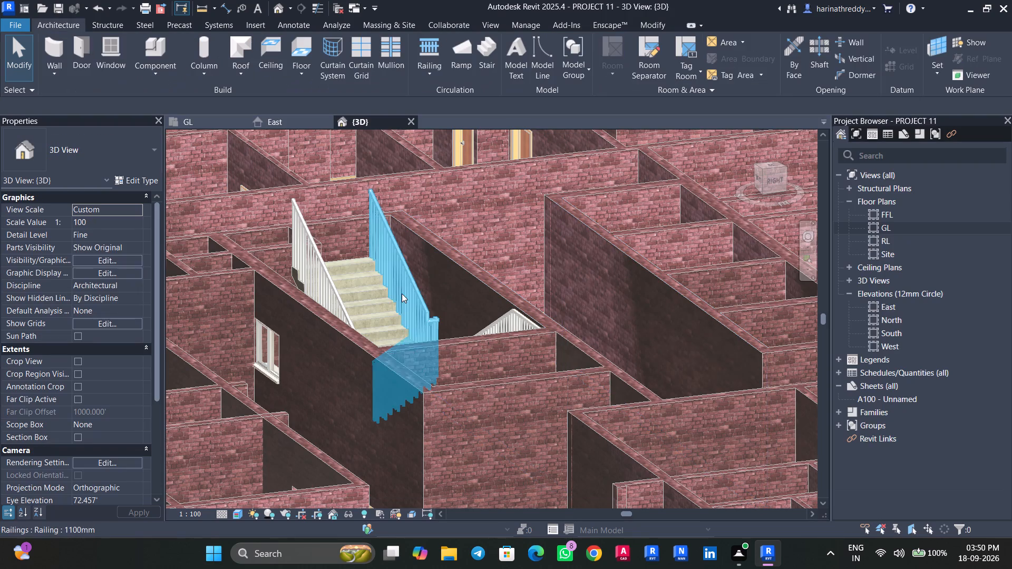
# Open the stair for editing and check the monolithic run's type properties and its monolithic material, then leave without changes.
pyautogui.doubleClick(377, 289)
pyautogui.click(370, 287)
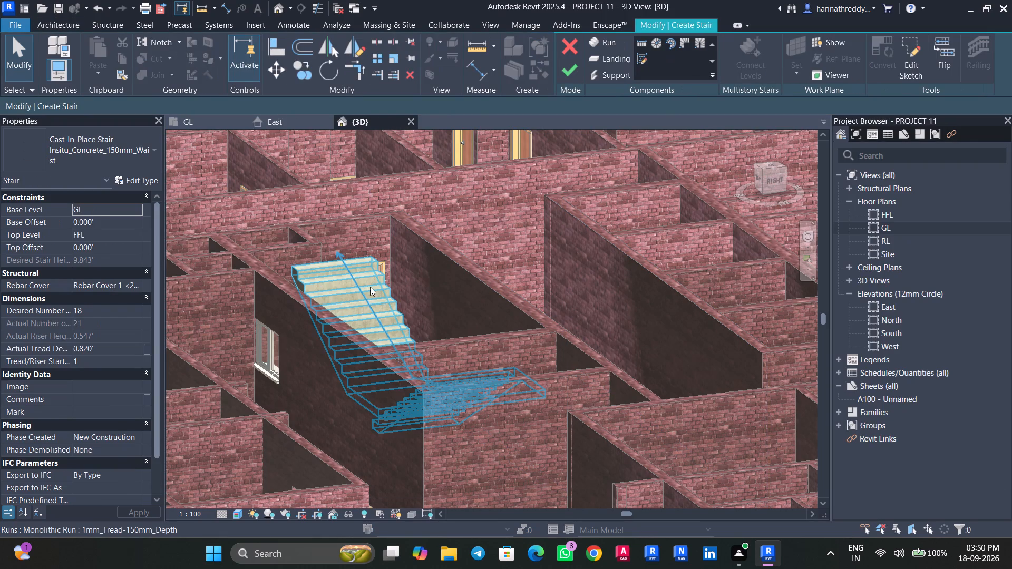
pyautogui.click(141, 143)
pyautogui.click(139, 155)
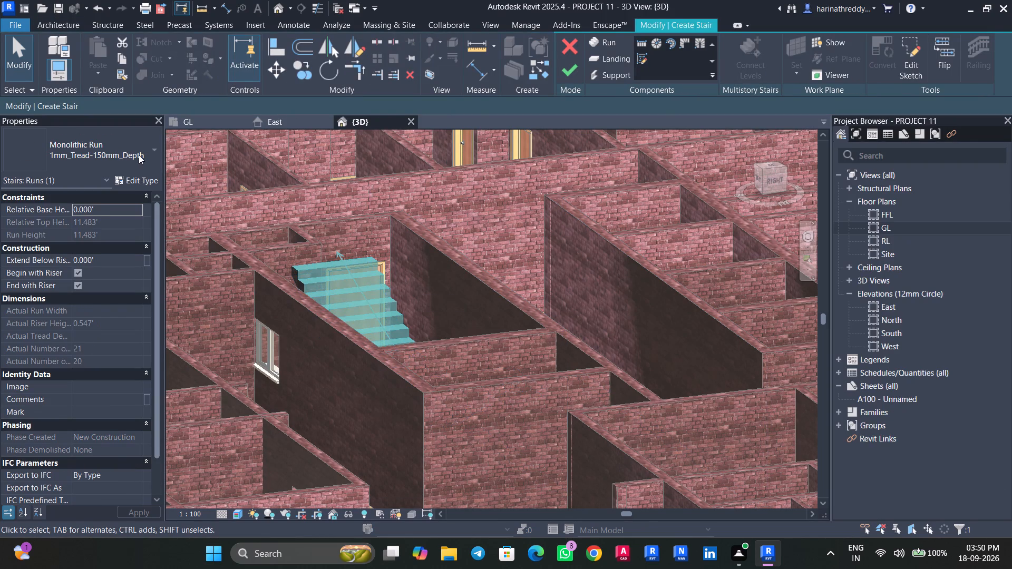
pyautogui.click(139, 176)
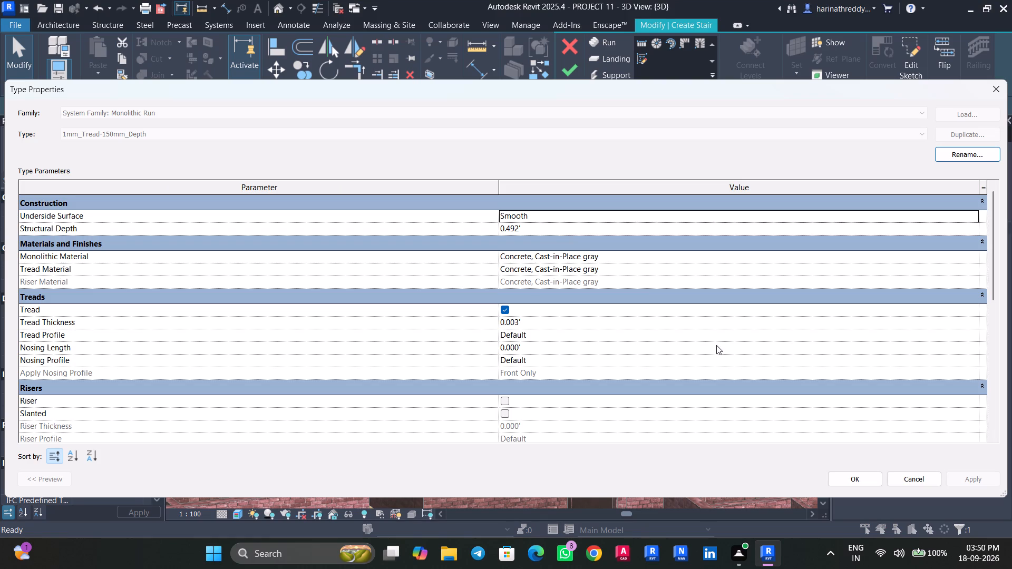
pyautogui.click(974, 256)
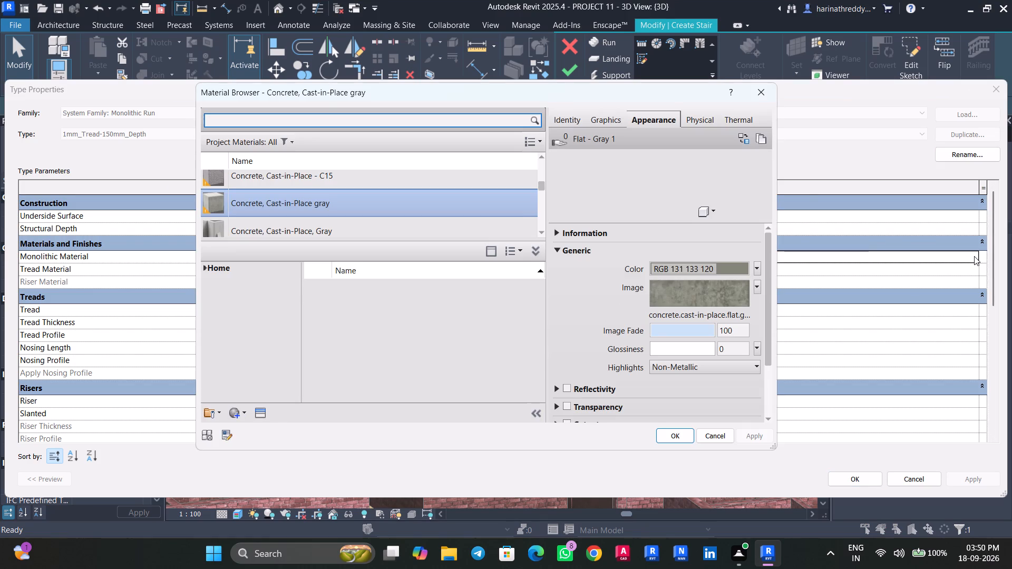
pyautogui.click(763, 100)
pyautogui.click(905, 484)
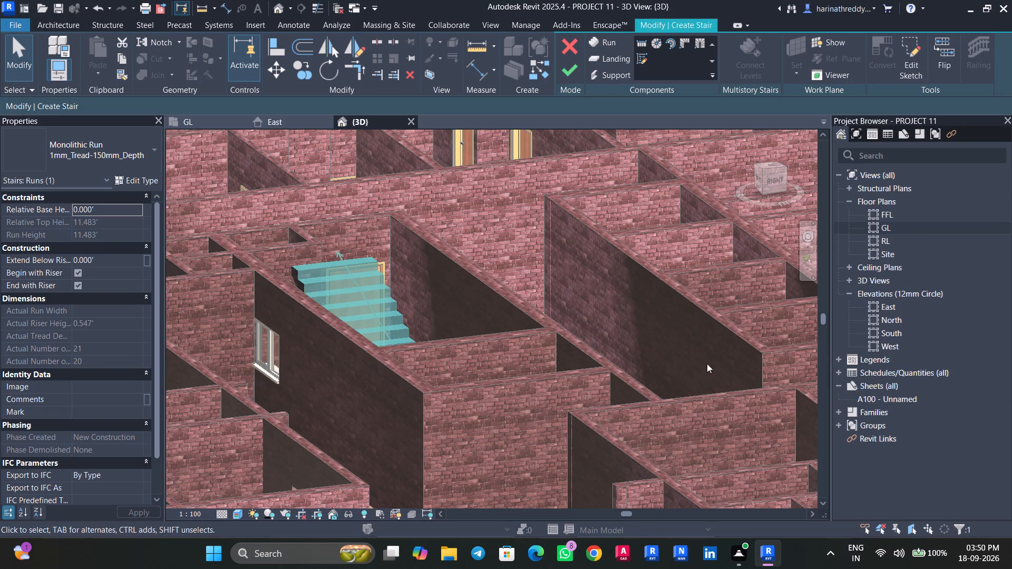
pyautogui.click(568, 76)
pyautogui.press('Escape')
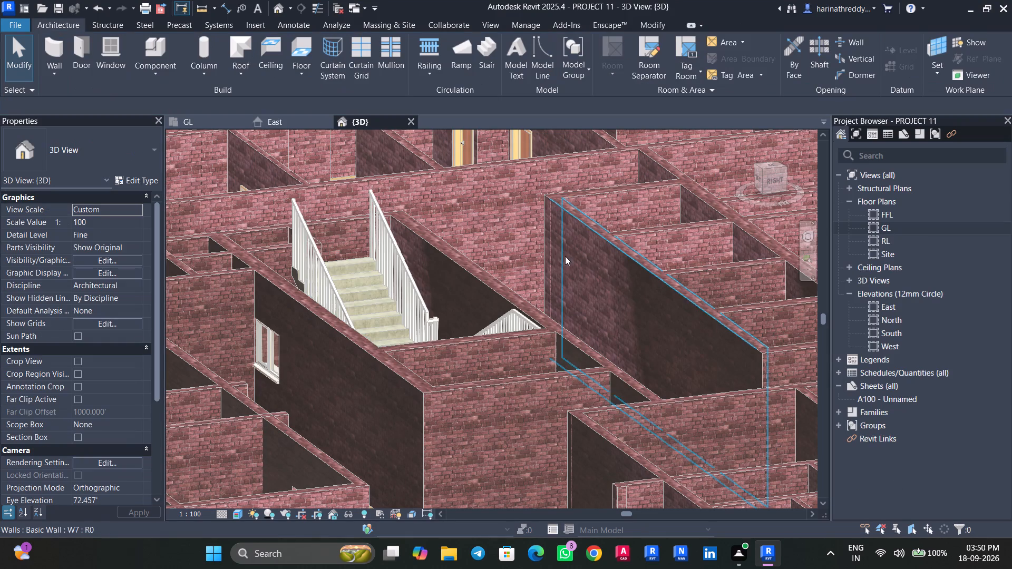
pyautogui.press('Escape')
pyautogui.press('Escape')
pyautogui.click(356, 296)
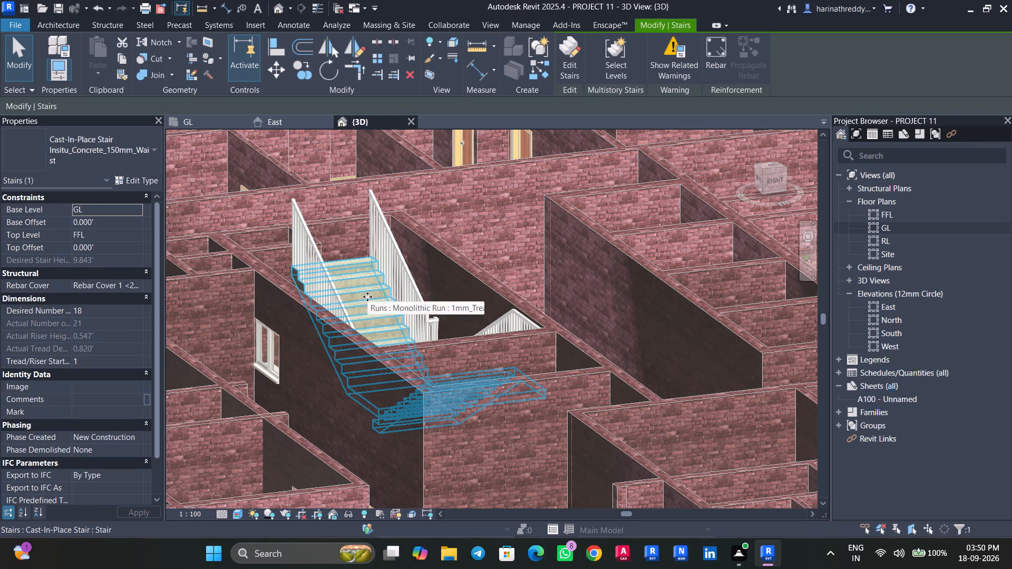
pyautogui.press('Escape')
pyautogui.press('Escape')
# Examine the whole building in 3D, and check both staircase areas in the GL floor plan for the modelled stair.
pyautogui.scroll(-10, 322, 386)
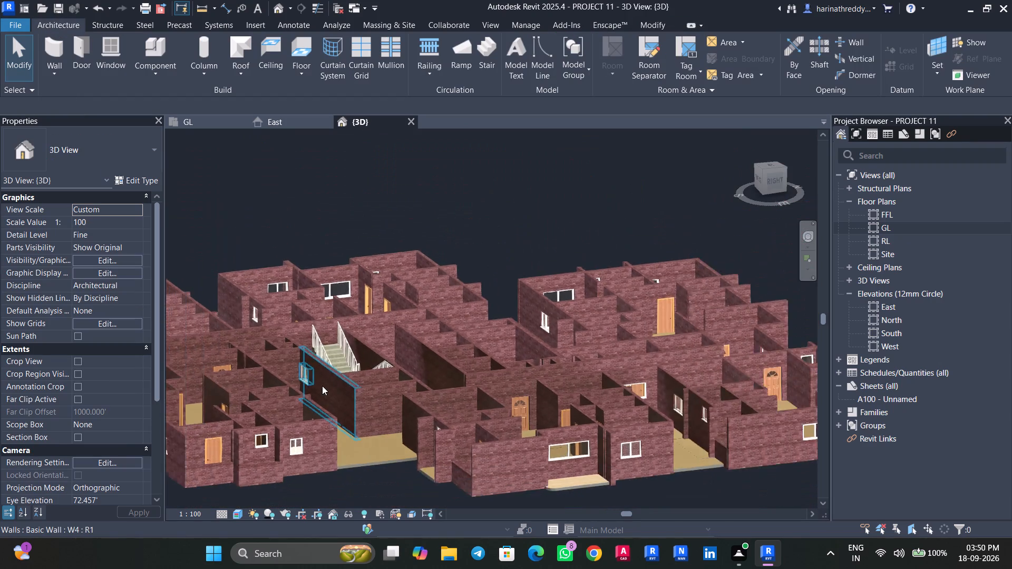
pyautogui.scroll(-4, 322, 386)
pyautogui.keyDown('shift'); pyautogui.moveTo(314, 452); pyautogui.dragTo(447, 502, button='middle'); pyautogui.keyUp('shift')
pyautogui.moveTo(415, 437); pyautogui.dragTo(604, 447, button='middle')
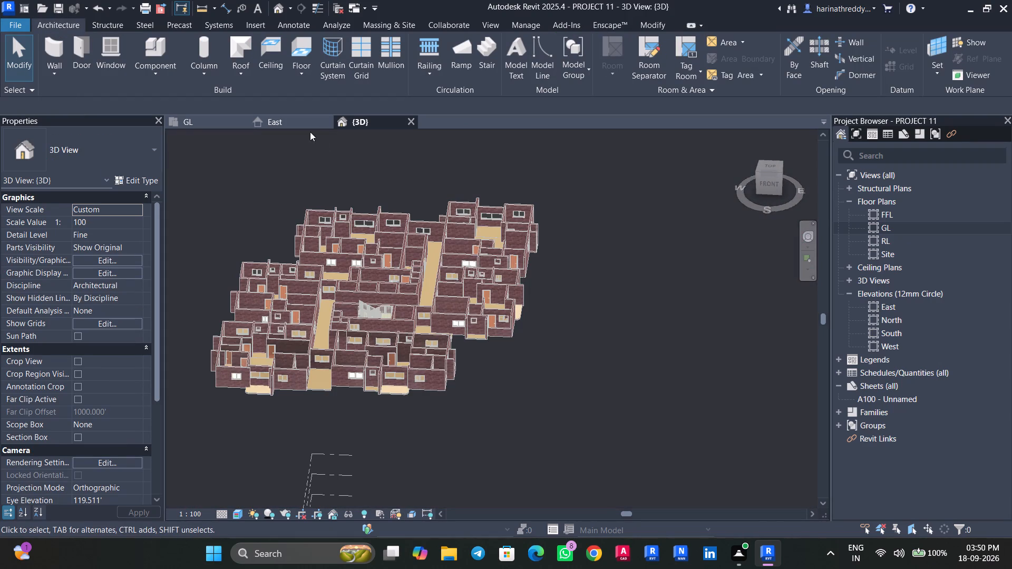
pyautogui.click(204, 118)
pyautogui.scroll(-14, 441, 317)
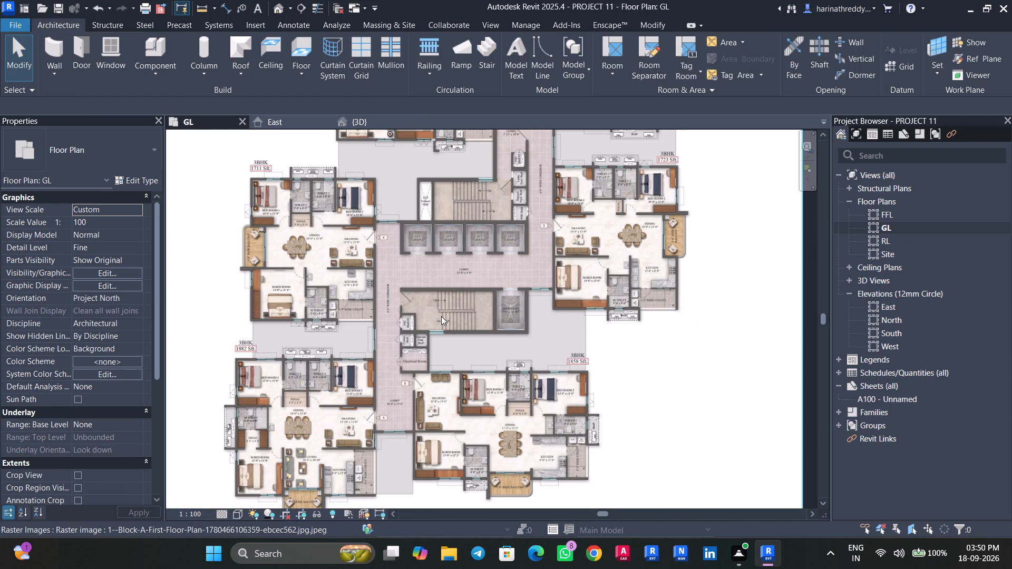
pyautogui.scroll(3, 469, 201)
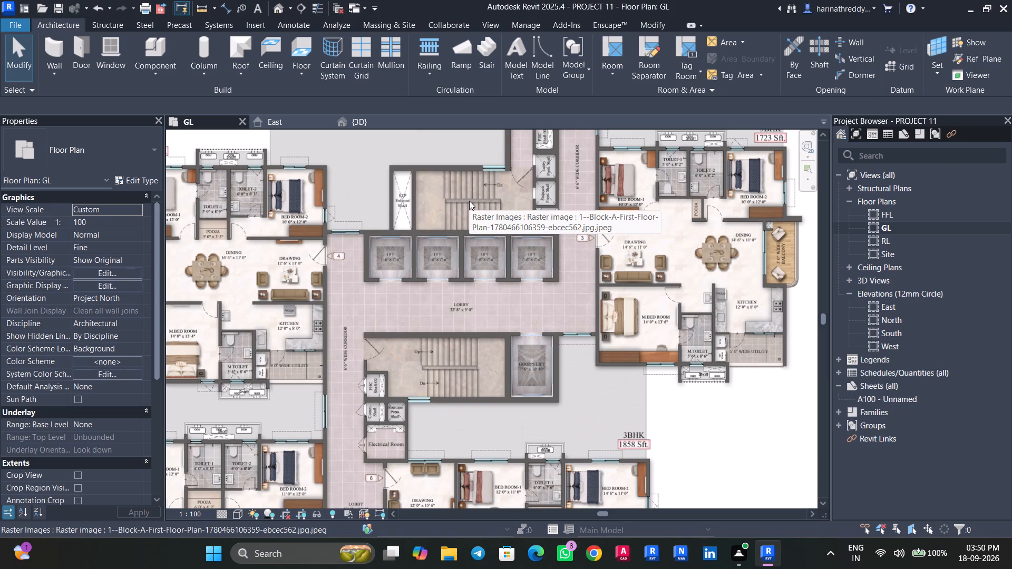
pyautogui.press('Tab')
pyautogui.click(469, 201)
pyautogui.scroll(8, 469, 201)
pyautogui.press('Escape')
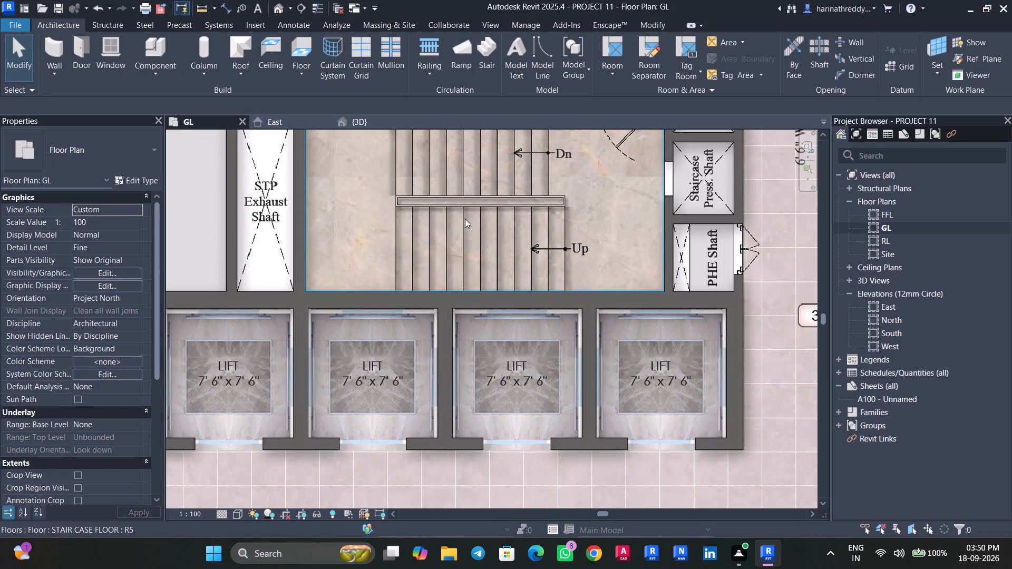
pyautogui.press('Tab')
pyautogui.press('Tab')
pyautogui.press('Tab')
pyautogui.scroll(-7, 464, 227)
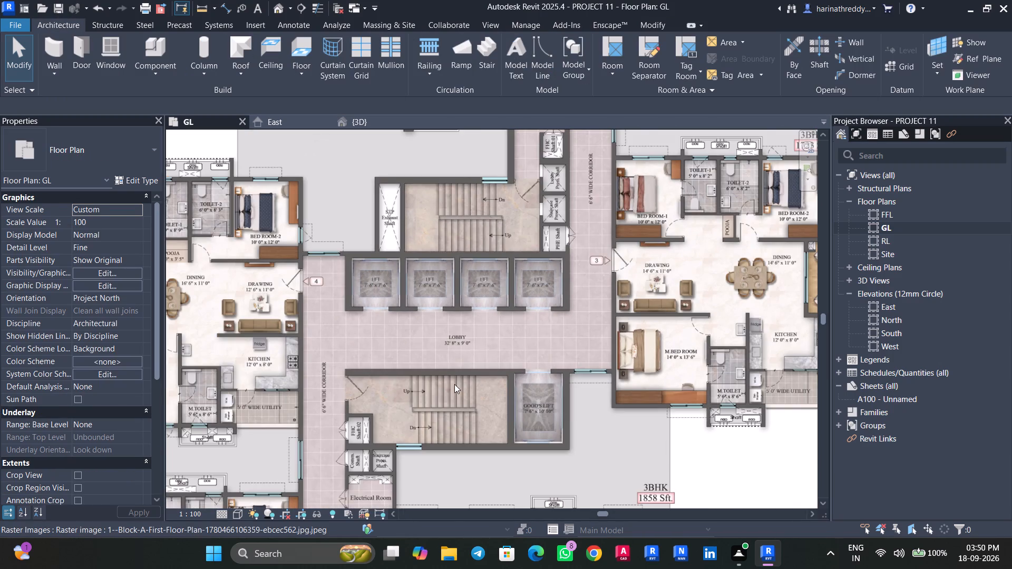
pyautogui.scroll(5, 450, 399)
pyautogui.click(449, 399)
pyautogui.moveTo(449, 399); pyautogui.dragTo(443, 316, button='middle')
pyautogui.press('Escape')
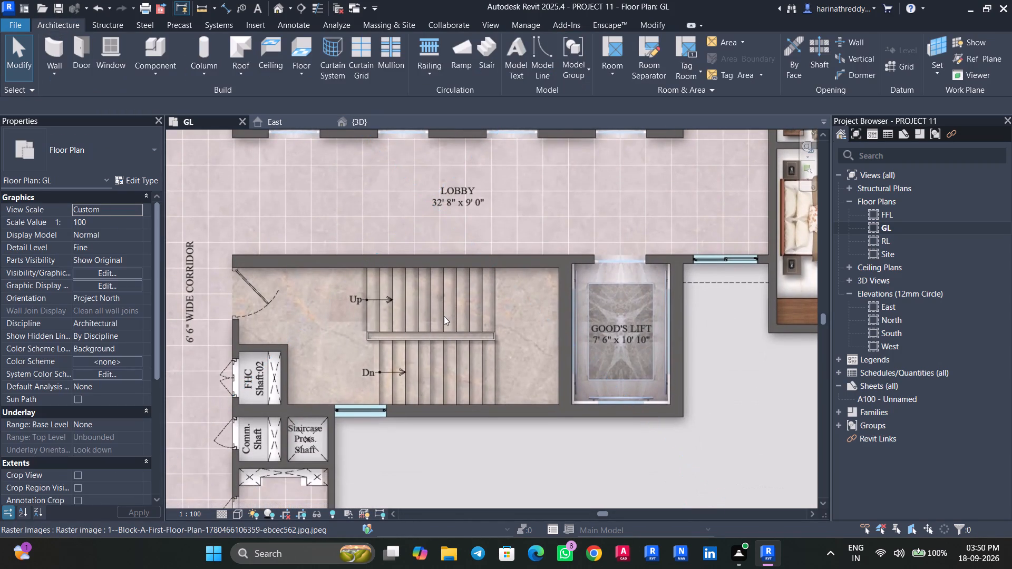
pyautogui.press('Tab')
pyautogui.scroll(-6, 444, 316)
pyautogui.moveTo(466, 259); pyautogui.dragTo(476, 385, button='middle')
pyautogui.press('Escape')
# In a new stair's sketched run beside the STP Exhaust Shaft, draw the outer boundary from the Dn flight's first riser around the landing to the Up flight's first riser.
pyautogui.scroll(-4, 482, 316)
pyautogui.scroll(11, 469, 228)
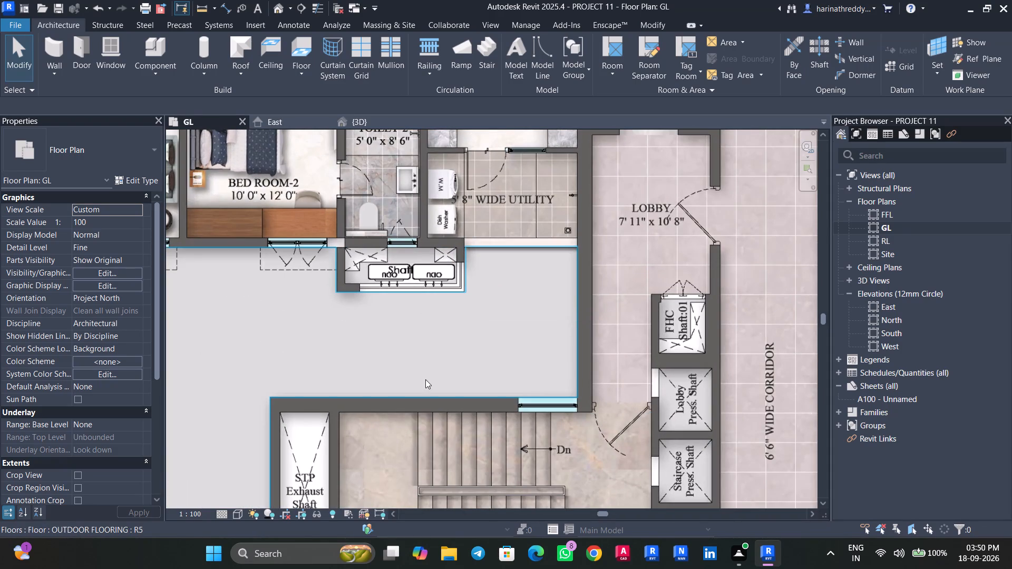
pyautogui.scroll(1, 489, 347)
pyautogui.moveTo(489, 347); pyautogui.dragTo(502, 126, button='middle')
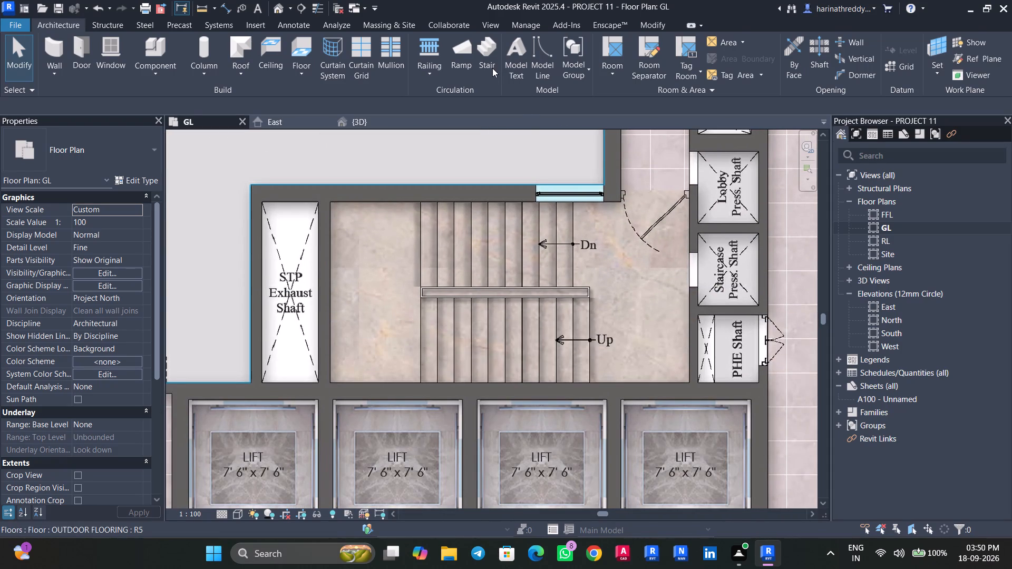
pyautogui.click(492, 68)
pyautogui.click(614, 76)
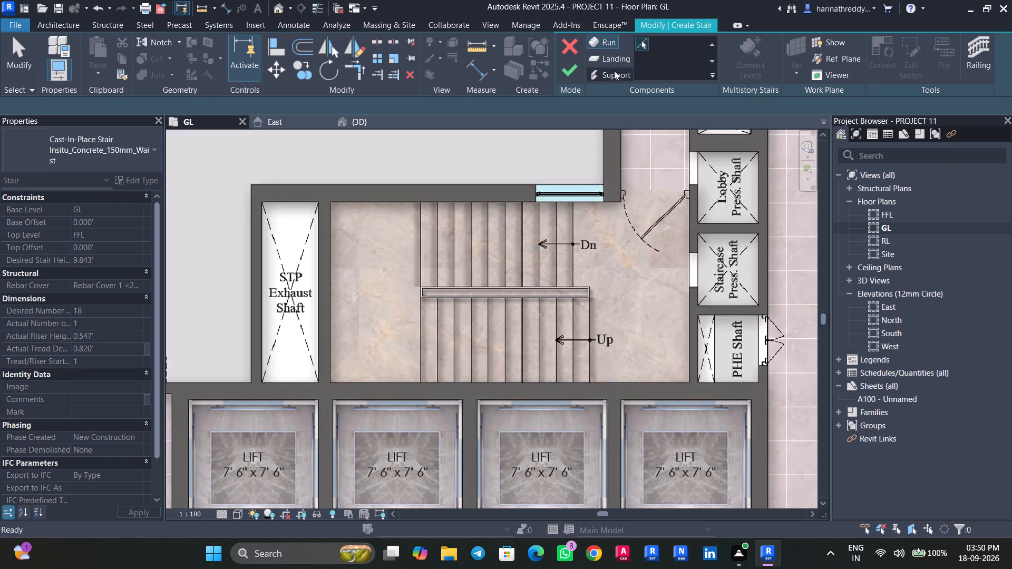
pyautogui.click(612, 43)
pyautogui.click(639, 60)
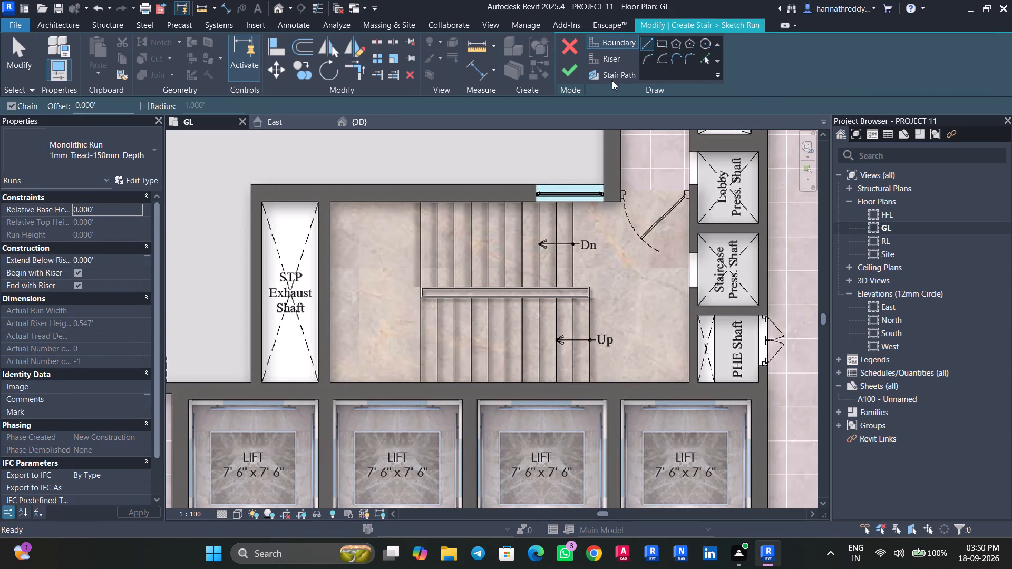
pyautogui.scroll(3, 600, 212)
pyautogui.scroll(-1, 601, 212)
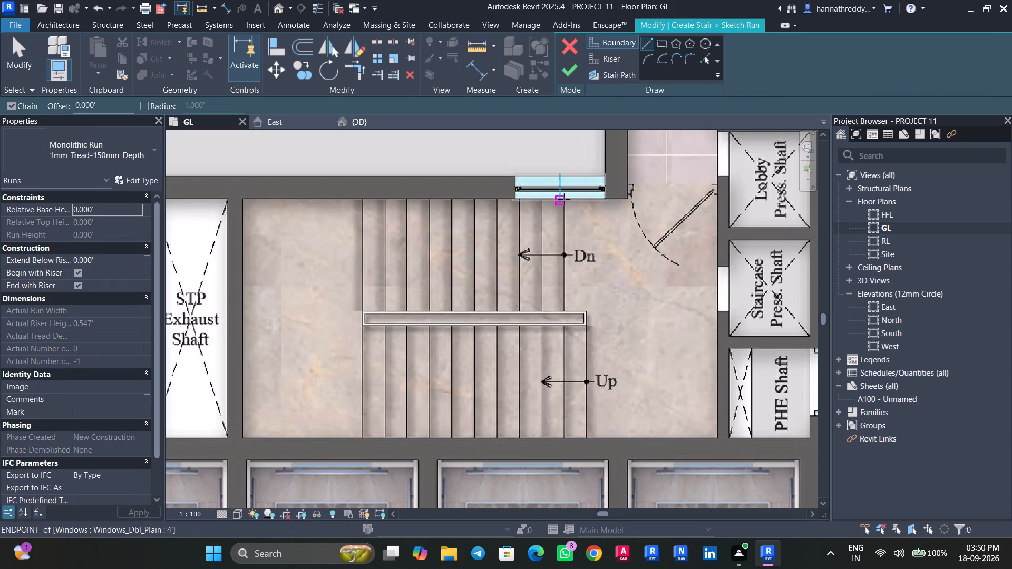
pyautogui.moveTo(564, 199); pyautogui.dragTo(680, 190, button='middle')
pyautogui.scroll(8, 682, 193)
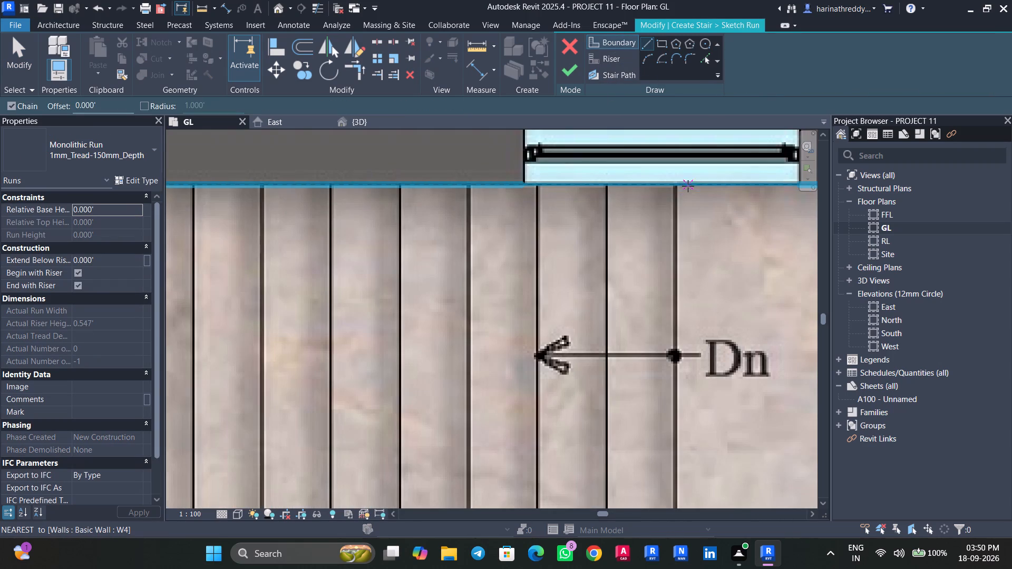
pyautogui.click(675, 185)
pyautogui.moveTo(679, 186); pyautogui.dragTo(905, 190, button='middle')
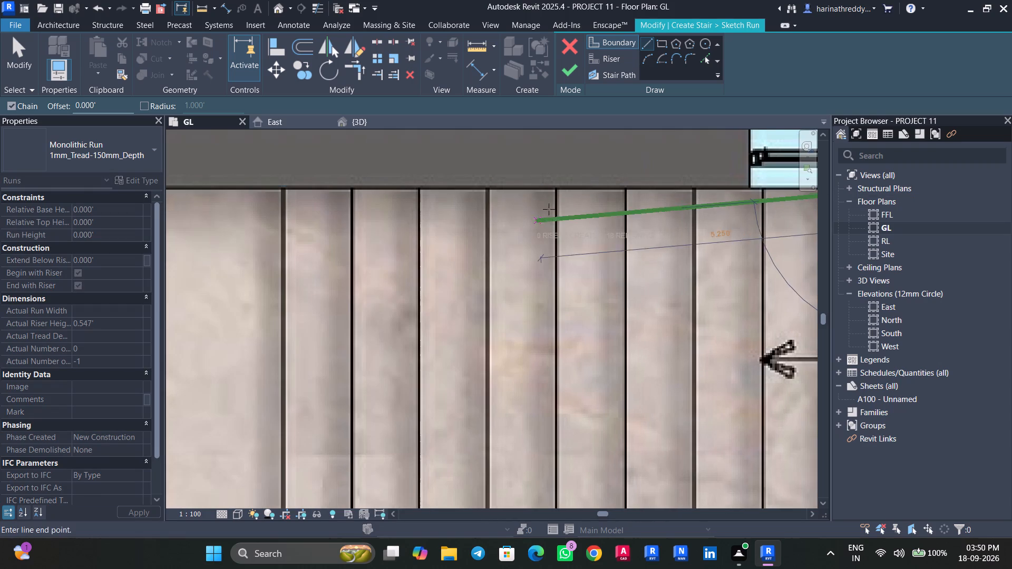
pyautogui.scroll(-8, 552, 206)
pyautogui.moveTo(505, 203); pyautogui.dragTo(688, 207, button='middle')
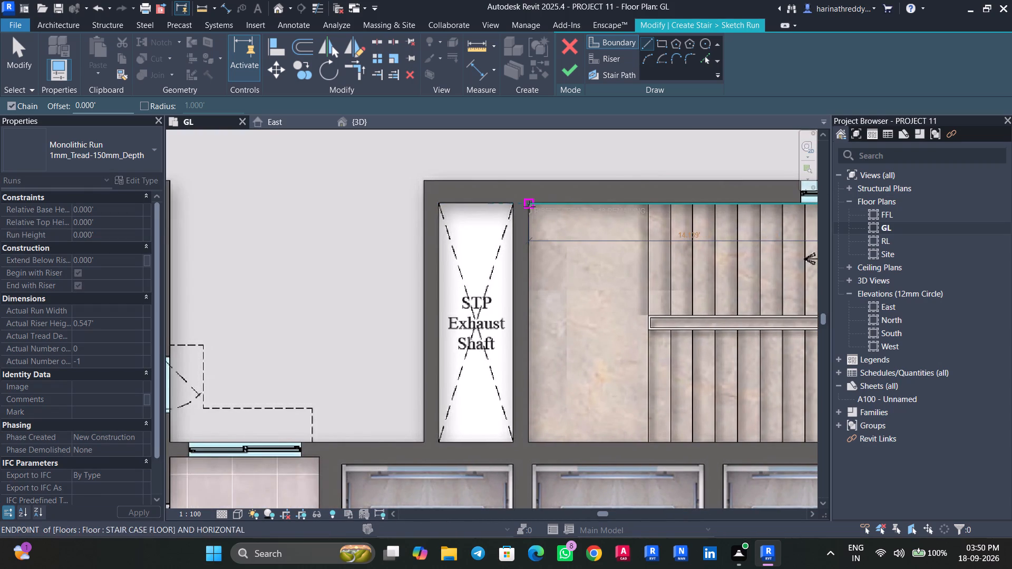
pyautogui.click(529, 207)
pyautogui.moveTo(530, 345); pyautogui.dragTo(503, 202, button='middle')
pyautogui.click(502, 298)
pyautogui.moveTo(623, 297); pyautogui.dragTo(581, 290, button='middle')
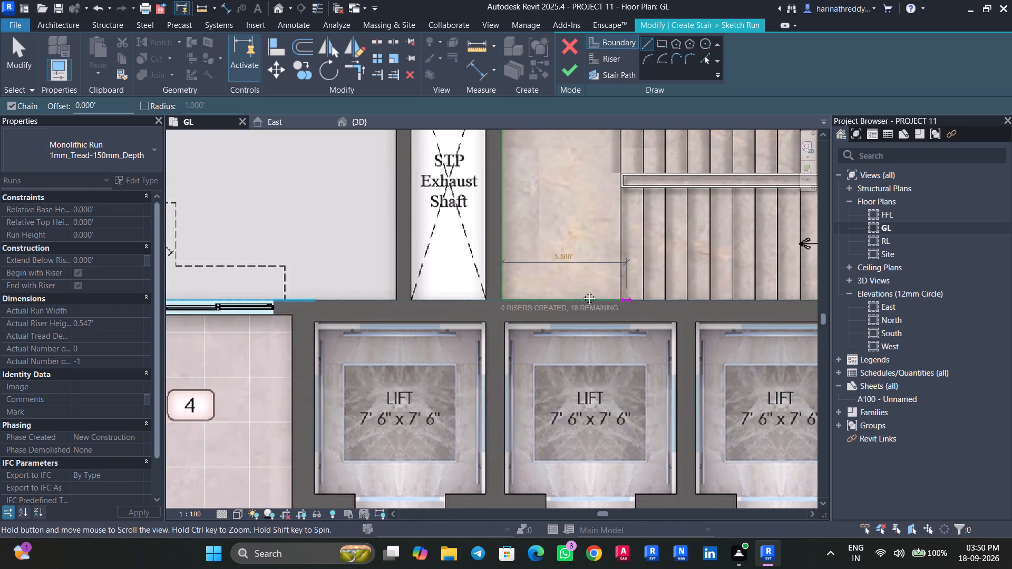
pyautogui.moveTo(581, 290); pyautogui.dragTo(430, 274, button='middle')
pyautogui.click(653, 274)
pyautogui.scroll(2, 653, 274)
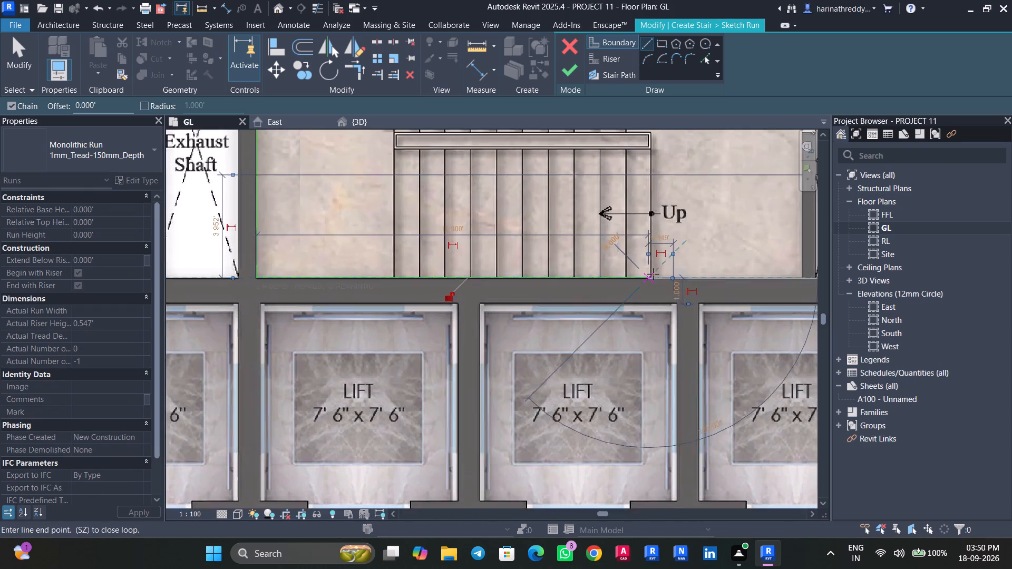
pyautogui.scroll(1, 653, 274)
pyautogui.press('Escape')
# Draw a rectangular boundary about 9.79' long around the divider between the Up and Dn flights.
pyautogui.moveTo(682, 237); pyautogui.dragTo(712, 360, button='middle')
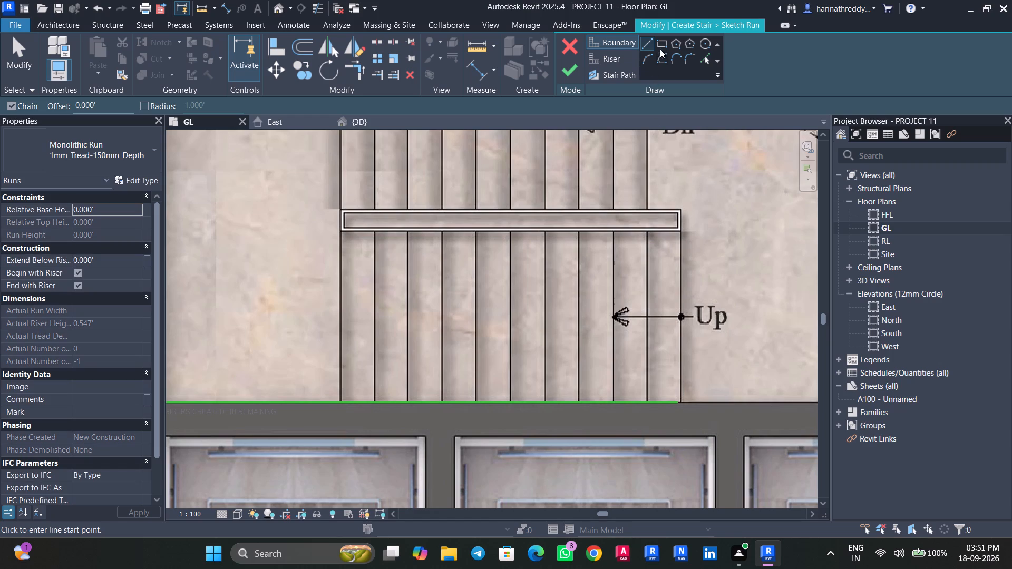
pyautogui.click(660, 43)
pyautogui.click(339, 209)
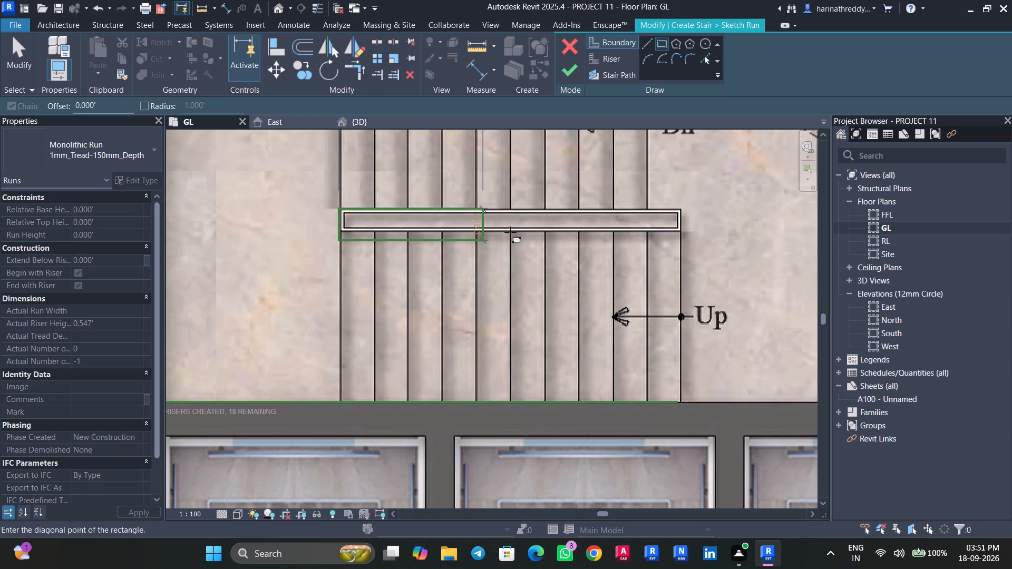
pyautogui.click(682, 229)
pyautogui.press('Escape')
pyautogui.press('Escape')
# Nudge the divider rectangle's Dn-side edge inward, making the rectangle about 0.47' wide.
pyautogui.click(571, 204)
pyautogui.scroll(2, 572, 218)
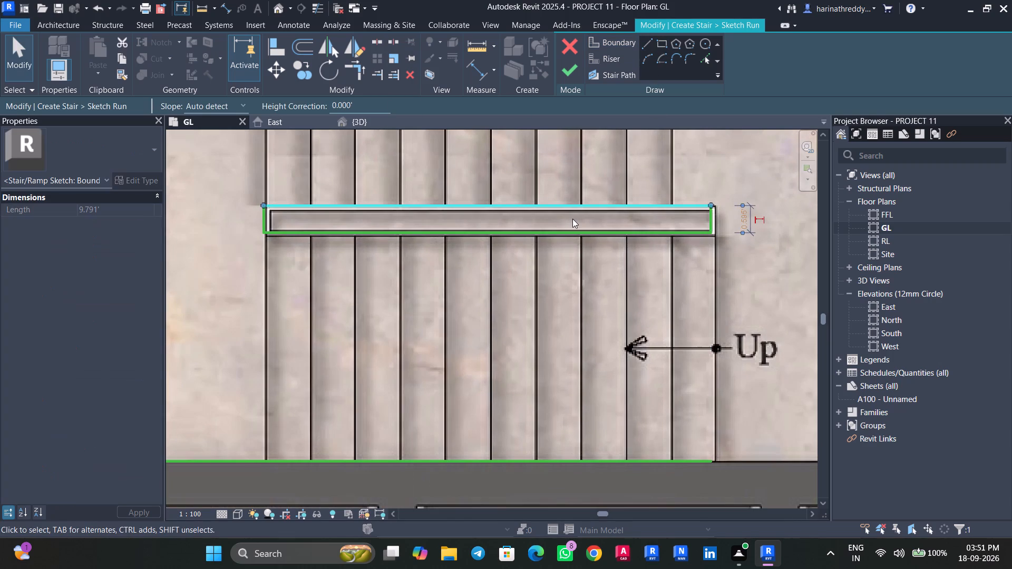
pyautogui.press('Down')
pyautogui.press('Down')
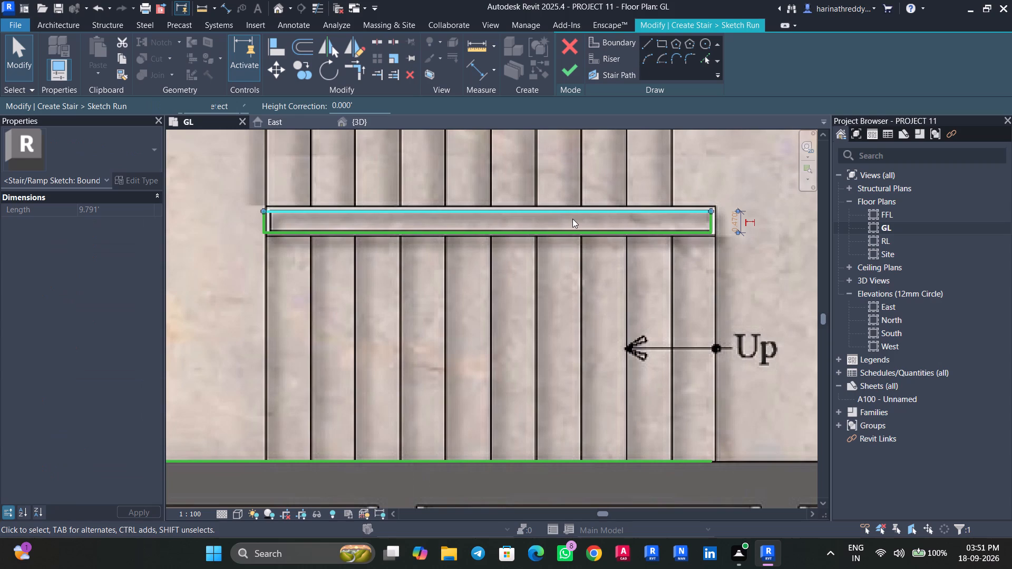
pyautogui.press('Up')
pyautogui.press('Escape')
pyautogui.click(553, 212)
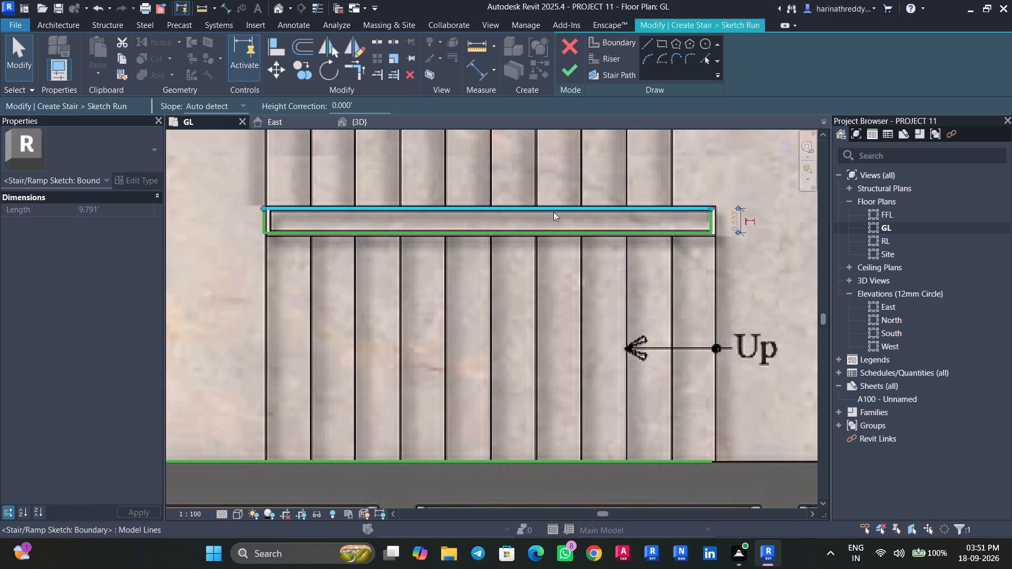
pyautogui.press('Down')
pyautogui.press('Escape')
# Delete the divider rectangle's short edge at the end beside the flights' first risers.
pyautogui.click(712, 218)
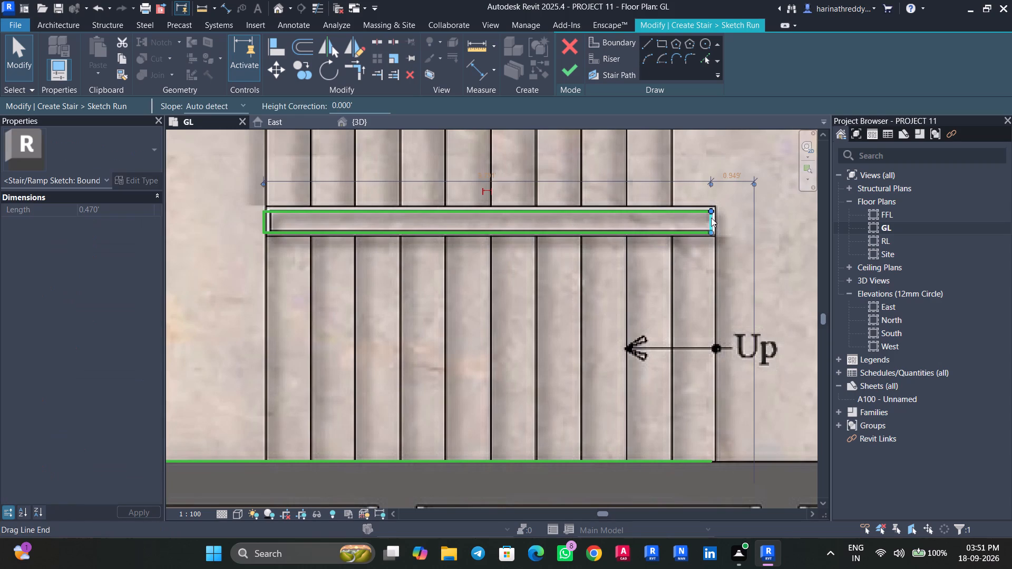
pyautogui.press('Delete')
# Nudge the divider boundary's landing-end edge and Up-side edge inward, leaving the long edge about 9.60' long.
pyautogui.click(265, 223)
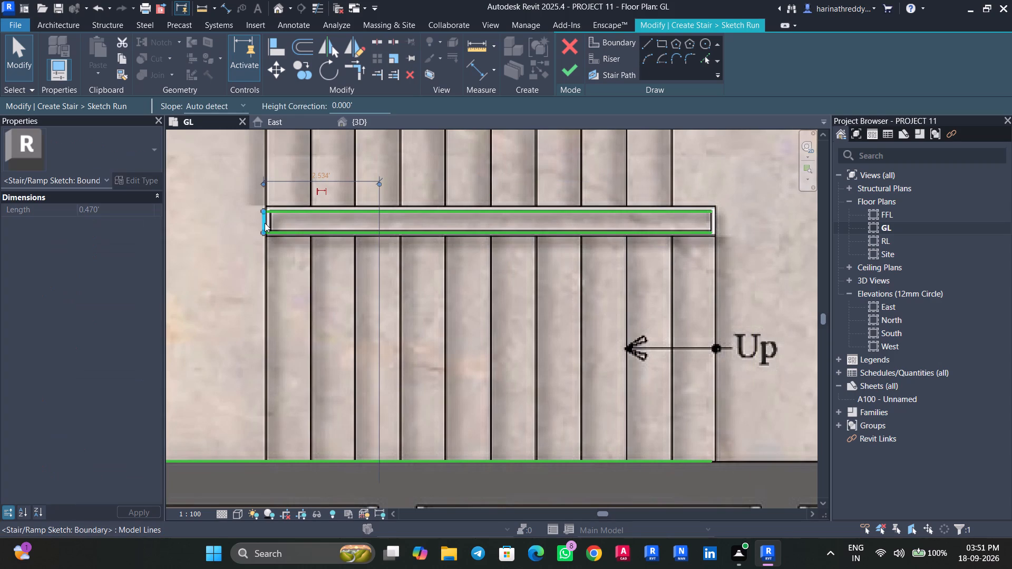
pyautogui.press('Right')
pyautogui.press('Right')
pyautogui.press('Right')
pyautogui.press('Escape')
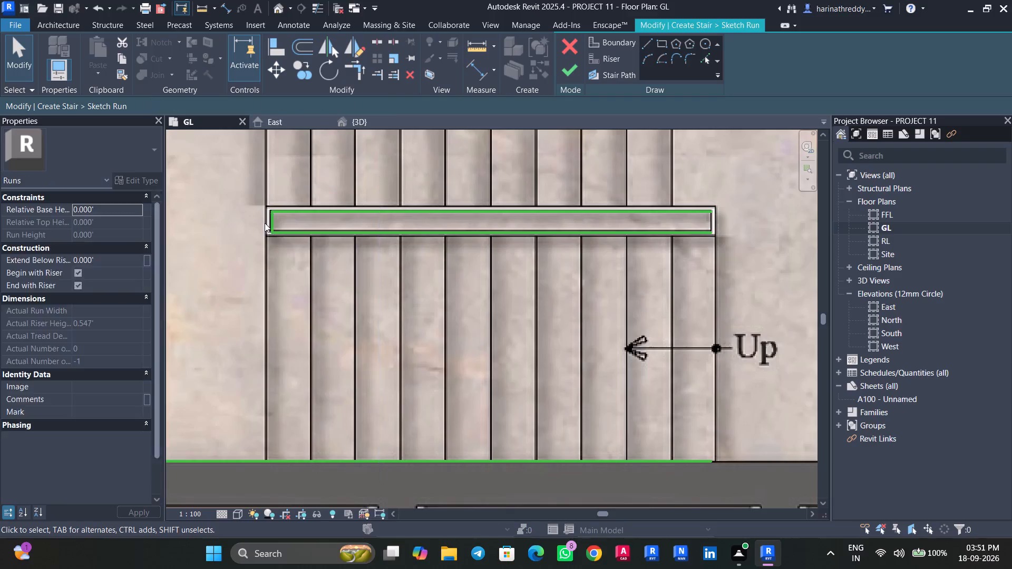
pyautogui.press('Escape')
pyautogui.click(383, 232)
pyautogui.press('Up')
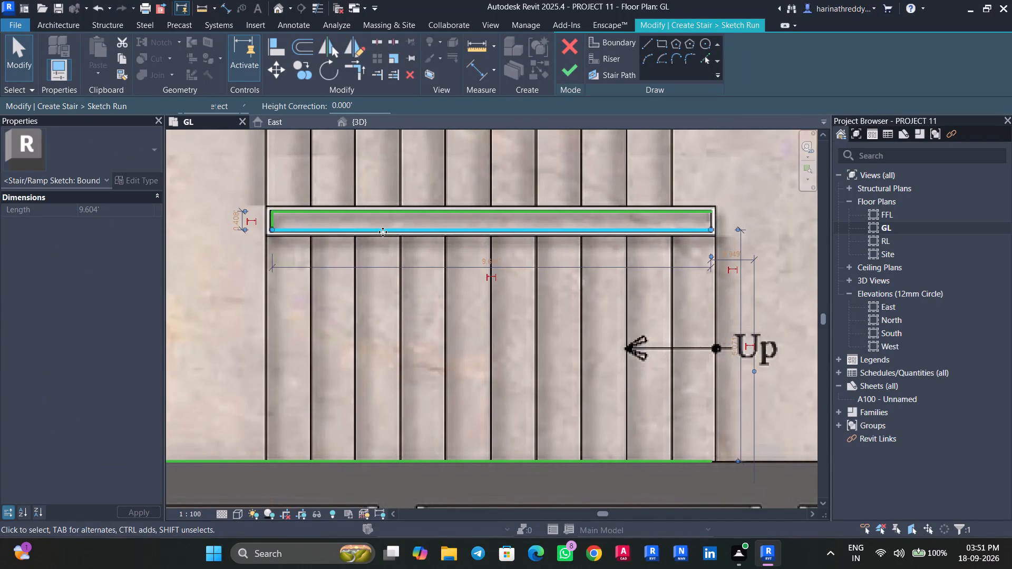
pyautogui.press('Escape')
pyautogui.scroll(3, 725, 206)
pyautogui.scroll(-8, 724, 207)
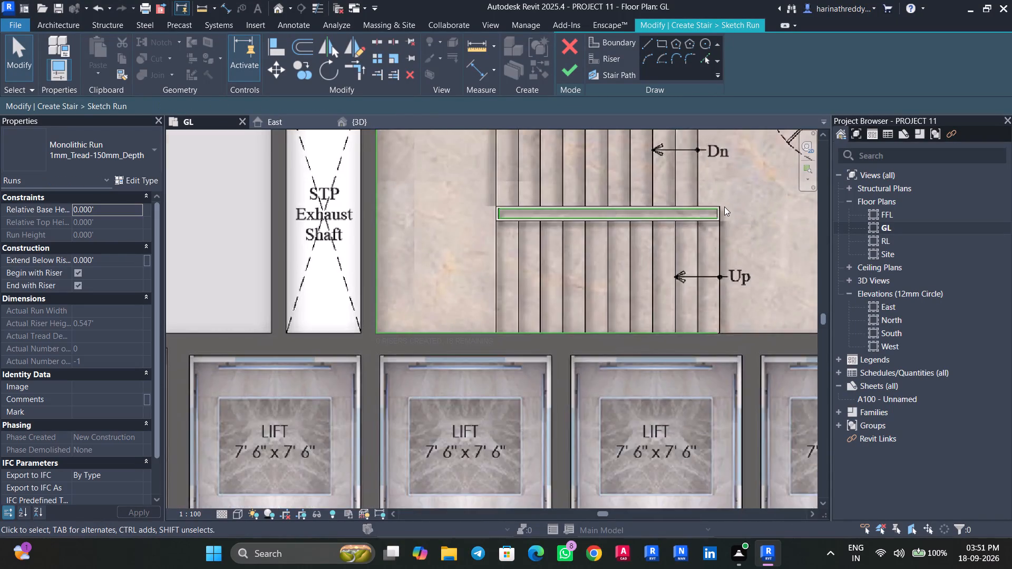
# Draw the Dn flight's first riser, about 5.05' long, from the outer boundary to the divider's Dn-side boundary line.
pyautogui.moveTo(729, 204); pyautogui.dragTo(725, 320, button='middle')
pyautogui.click(612, 56)
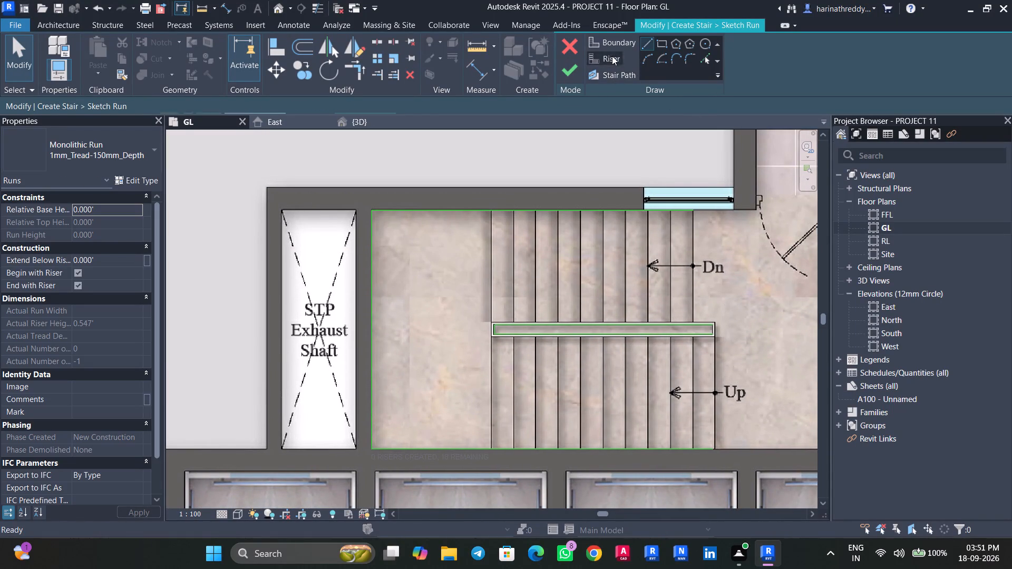
pyautogui.click(694, 212)
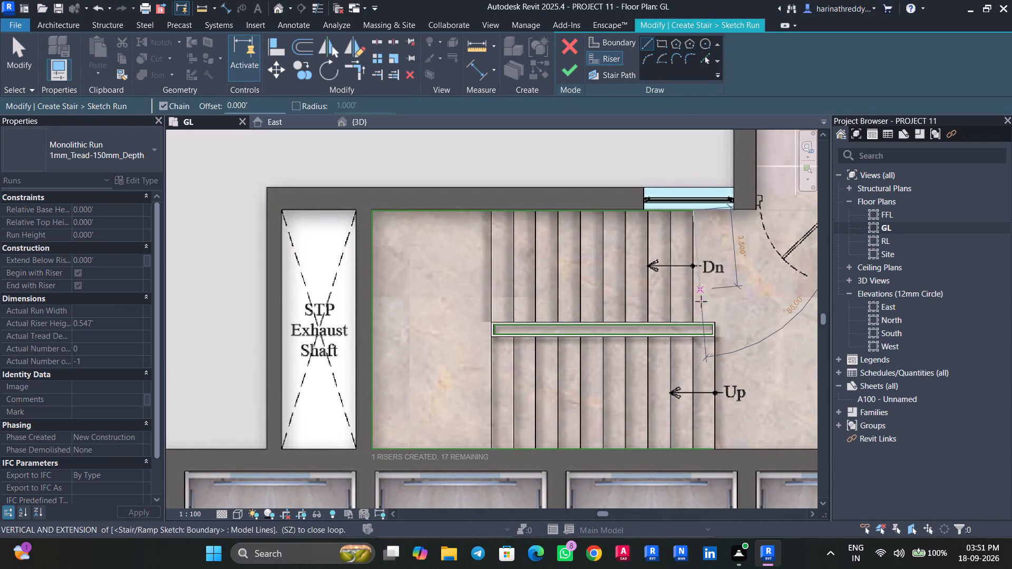
pyautogui.scroll(2, 692, 326)
pyautogui.scroll(-1, 693, 326)
pyautogui.scroll(1, 693, 326)
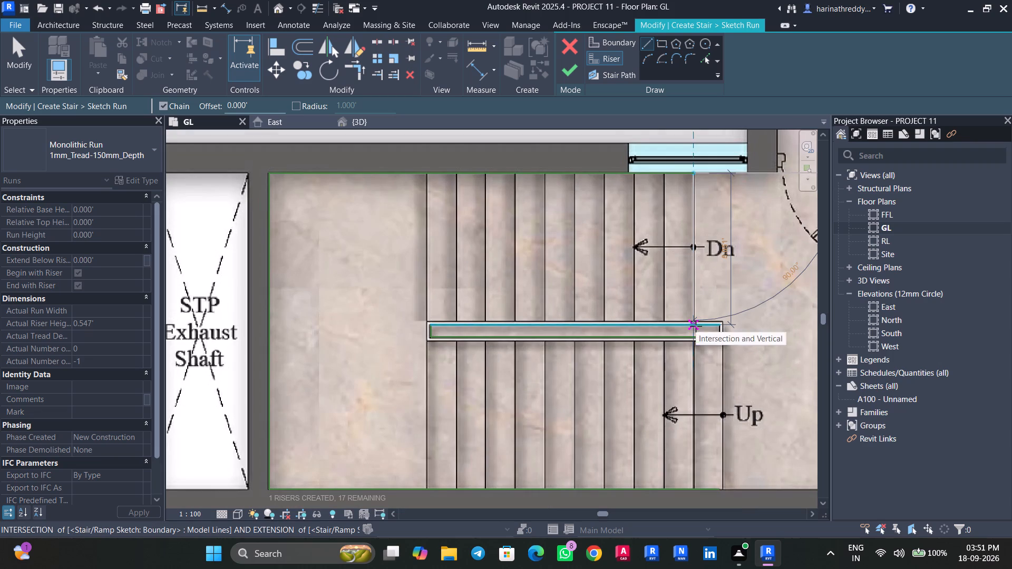
pyautogui.click(697, 325)
pyautogui.press('Escape')
pyautogui.press('Escape')
pyautogui.click(688, 279)
pyautogui.scroll(5, 687, 279)
pyautogui.press('Escape')
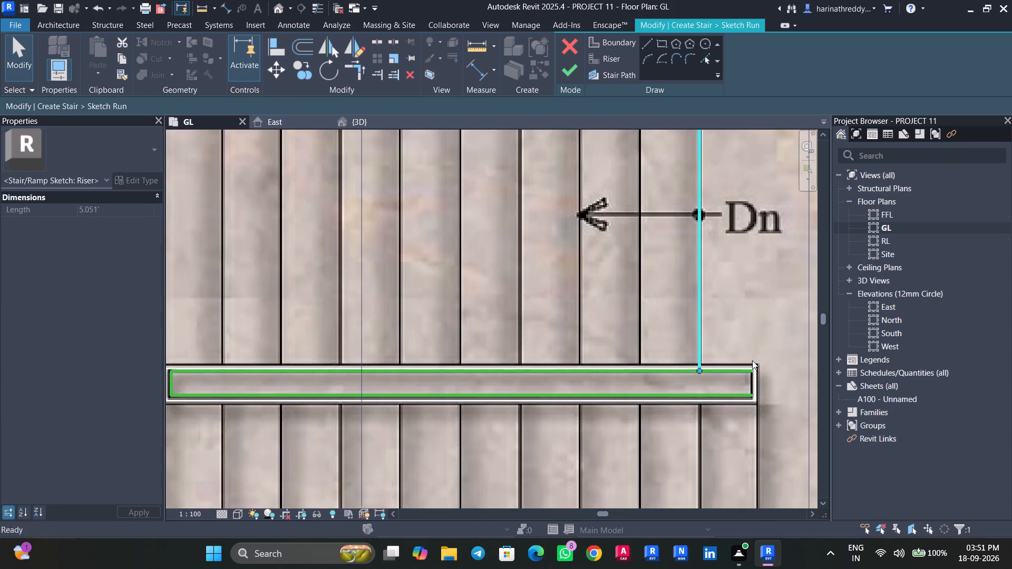
# Shorten the divider's Dn-side boundary line to end at the first Dn riser, about 8.74' long.
pyautogui.click(749, 366)
pyautogui.moveTo(752, 368); pyautogui.dragTo(699, 365)
pyautogui.press('Escape')
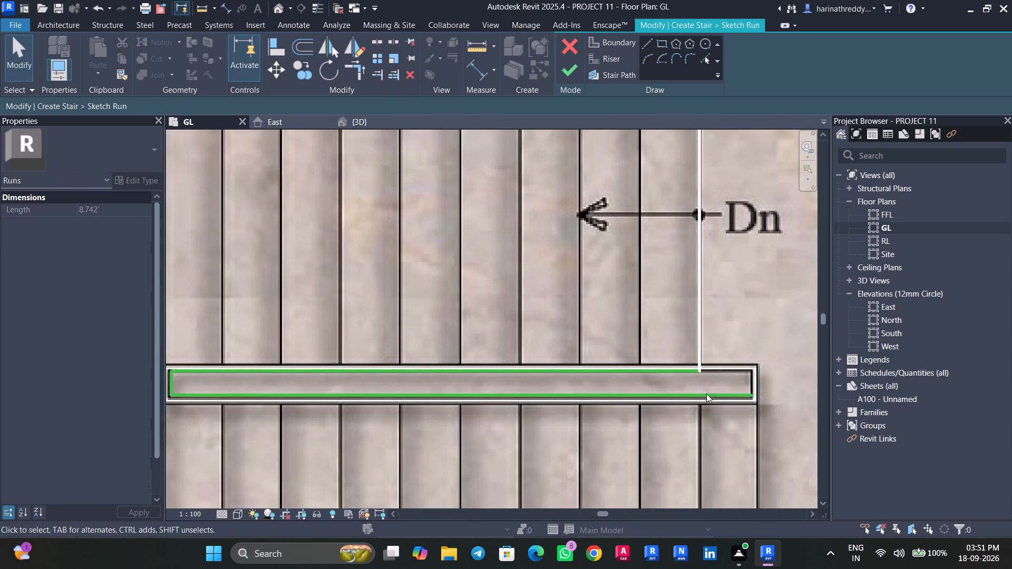
# Draw the Dn flight's second riser over the plan's tread line, from the outer boundary to the divider boundary.
pyautogui.scroll(-4, 721, 396)
pyautogui.click(617, 56)
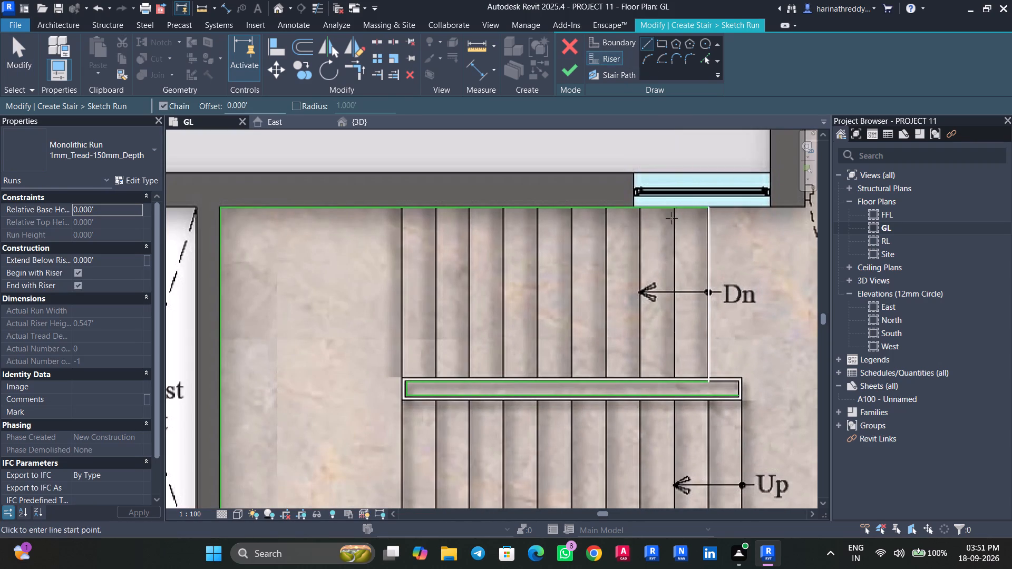
pyautogui.click(674, 208)
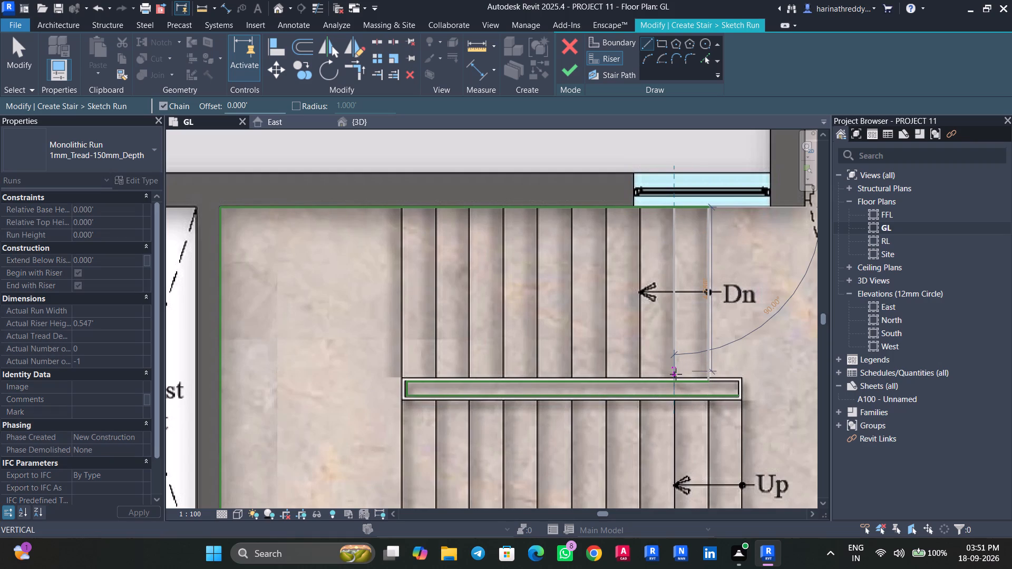
pyautogui.click(676, 377)
pyautogui.press('Escape')
pyautogui.doubleClick(102, 145)
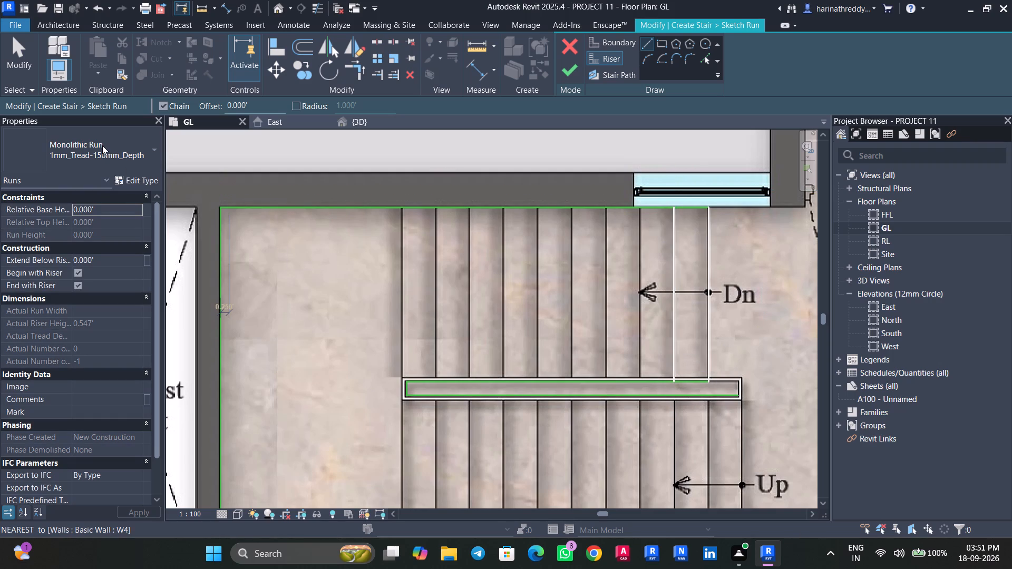
pyautogui.press('Escape')
pyautogui.press('Escape')
pyautogui.press('Escape')
pyautogui.press('Escape')
pyautogui.press('Escape')
pyautogui.press('Escape')
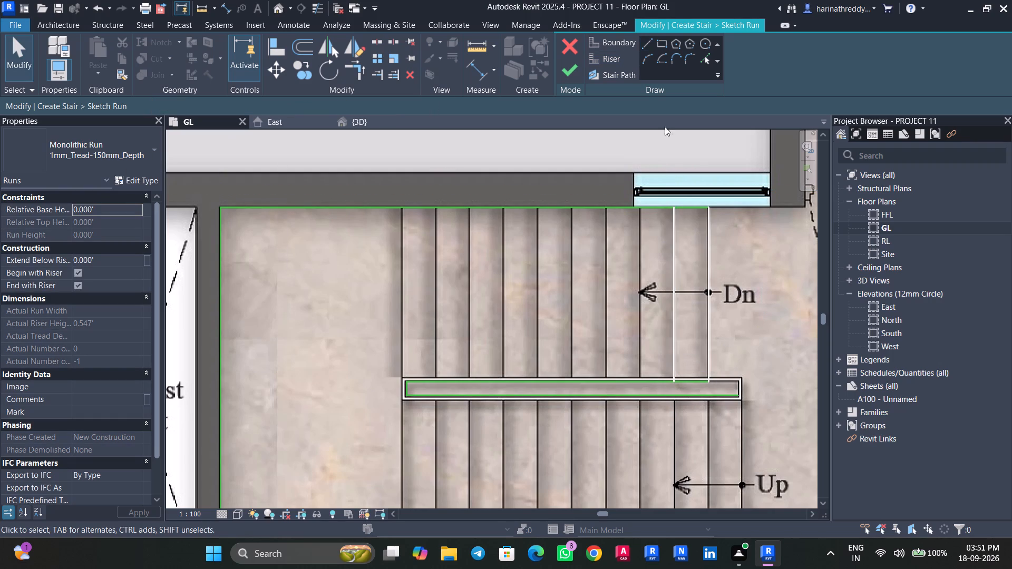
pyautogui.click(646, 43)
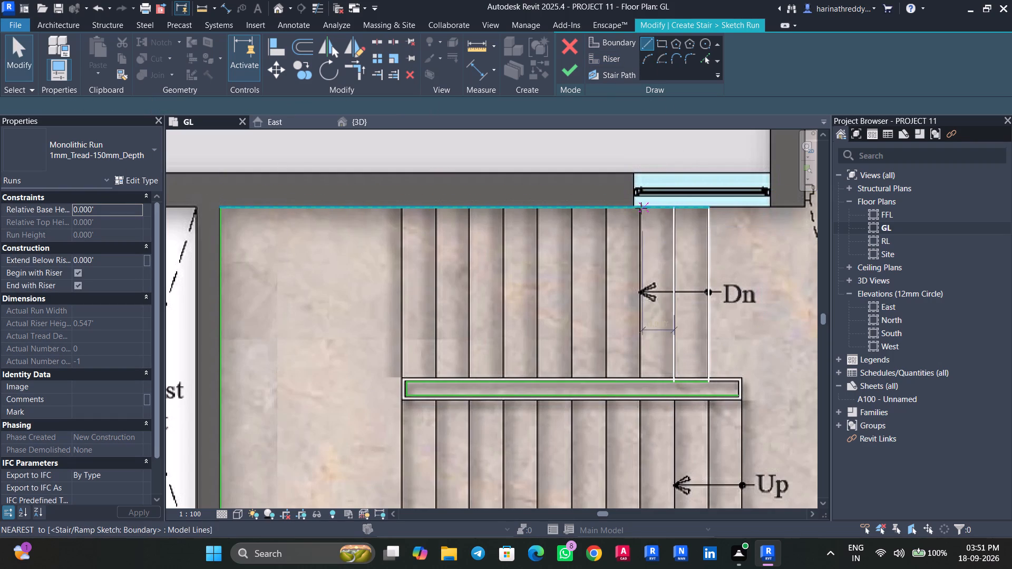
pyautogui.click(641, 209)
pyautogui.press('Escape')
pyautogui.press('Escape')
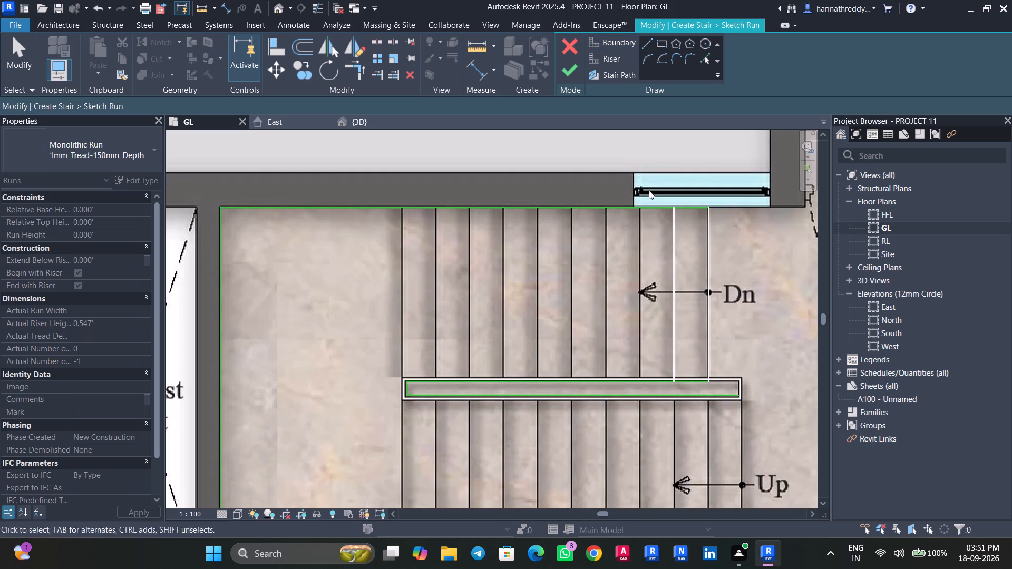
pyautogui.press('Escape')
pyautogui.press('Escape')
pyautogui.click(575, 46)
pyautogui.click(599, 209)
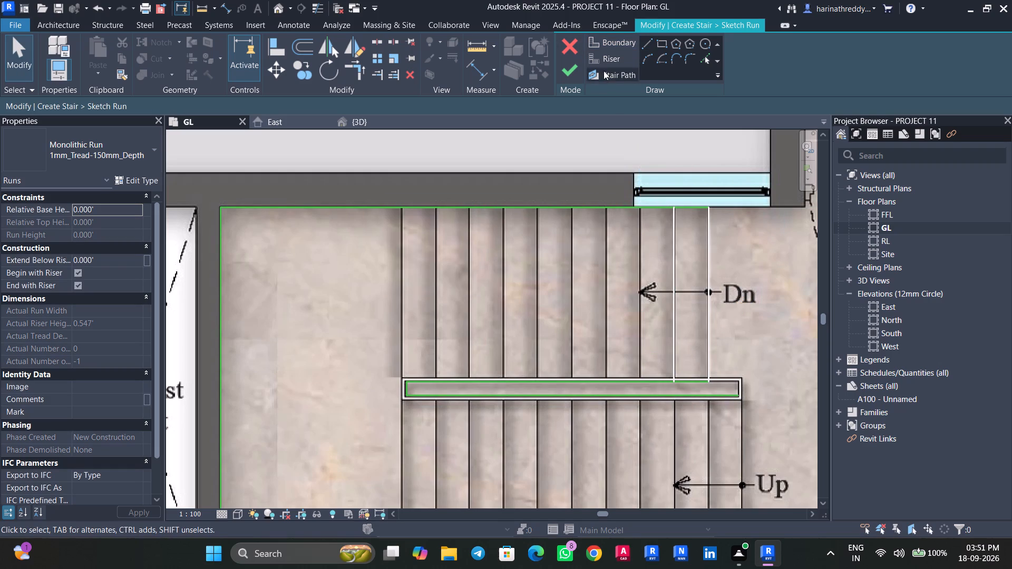
# Draw the Dn flight's third and fourth risers, nudging the fourth toward the landing to space it about 1.00' from the third.
pyautogui.click(612, 50)
pyautogui.click(606, 61)
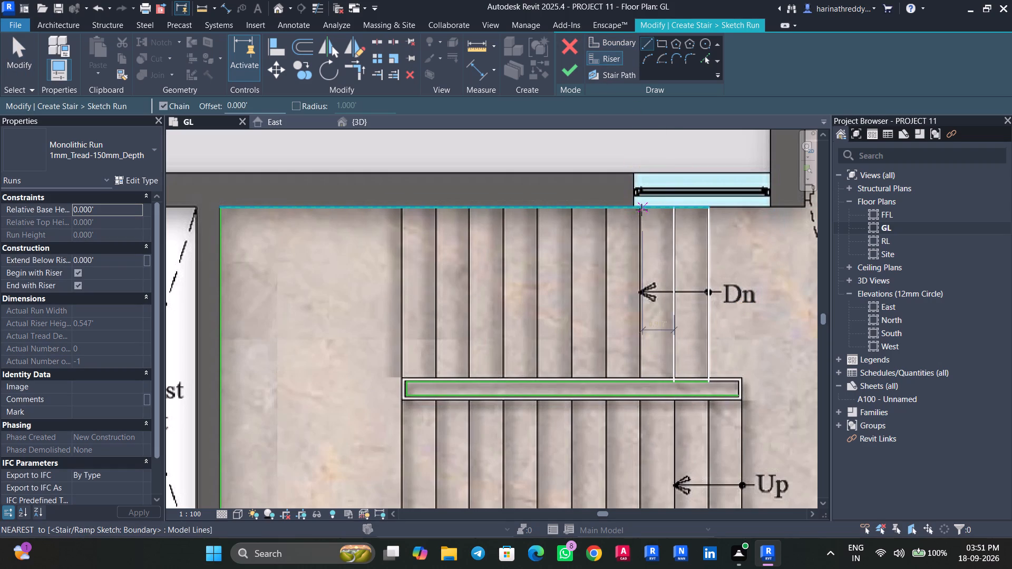
pyautogui.click(639, 209)
pyautogui.click(642, 377)
pyautogui.press('Escape')
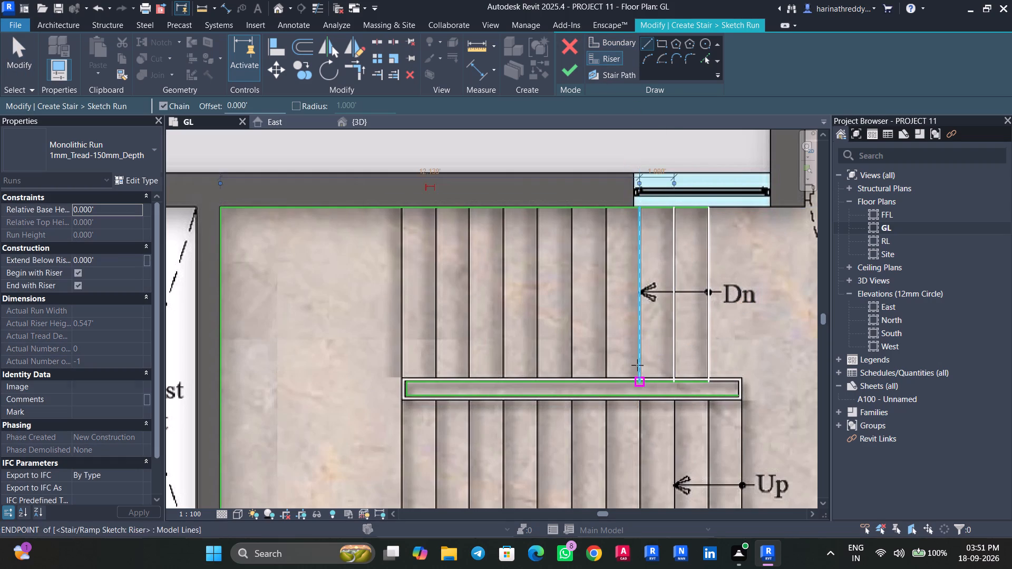
pyautogui.click(607, 210)
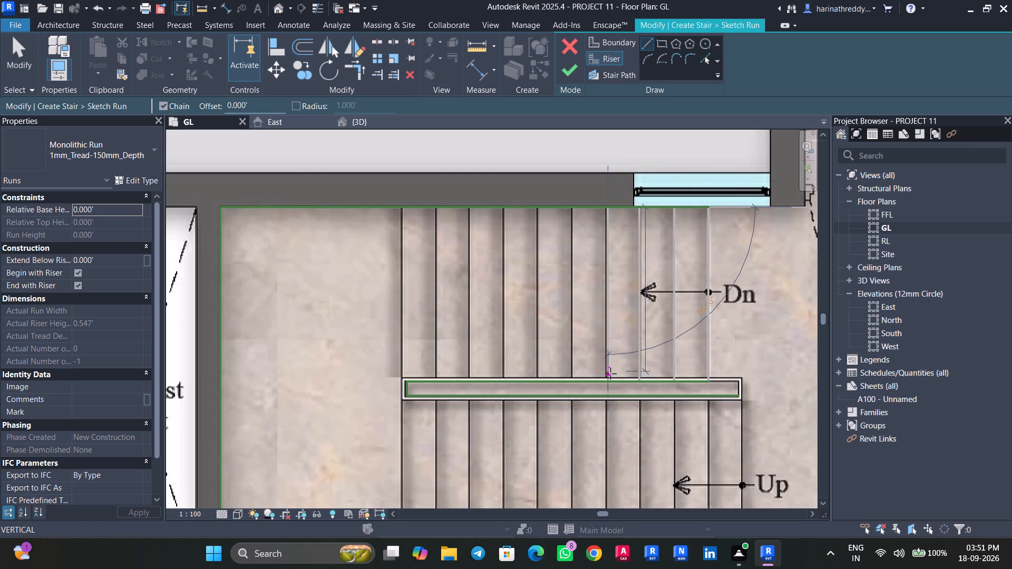
pyautogui.click(610, 380)
pyautogui.press('Escape')
pyautogui.moveTo(592, 342); pyautogui.dragTo(649, 336, button='middle')
pyautogui.press('Escape')
pyautogui.press('Escape')
pyautogui.click(661, 291)
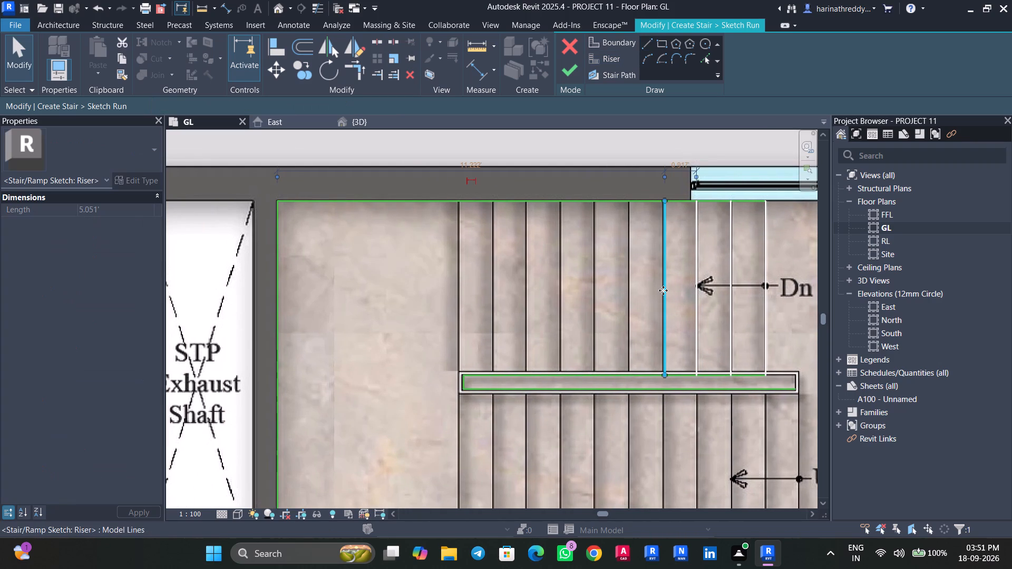
pyautogui.press('Left')
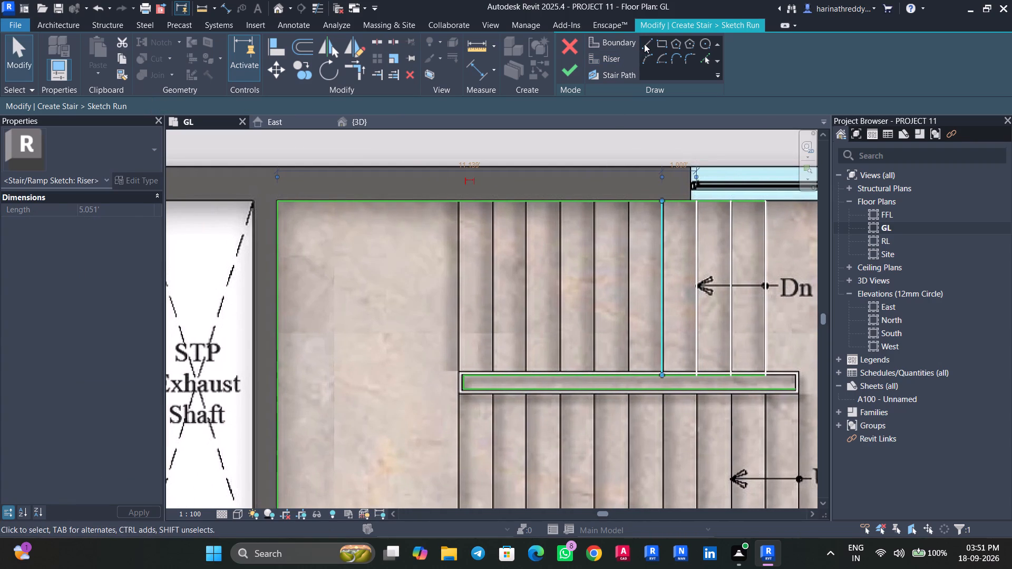
# Draw the Dn flight's fifth and sixth risers about 1.00' apart, from the outer boundary to the divider boundary.
pyautogui.click(644, 44)
pyautogui.click(613, 53)
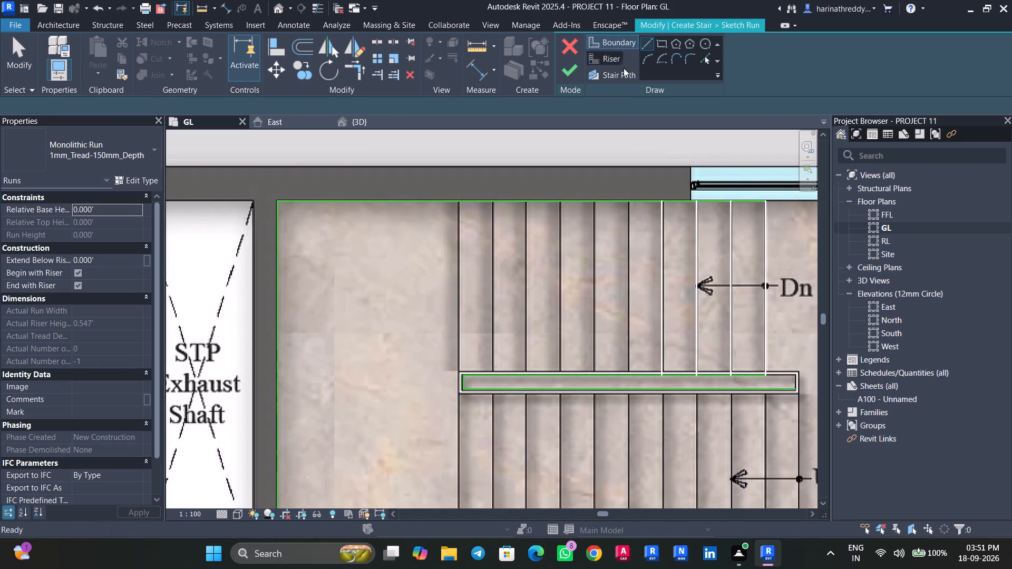
pyautogui.click(627, 202)
pyautogui.click(626, 377)
pyautogui.press('Escape')
pyautogui.press('Escape')
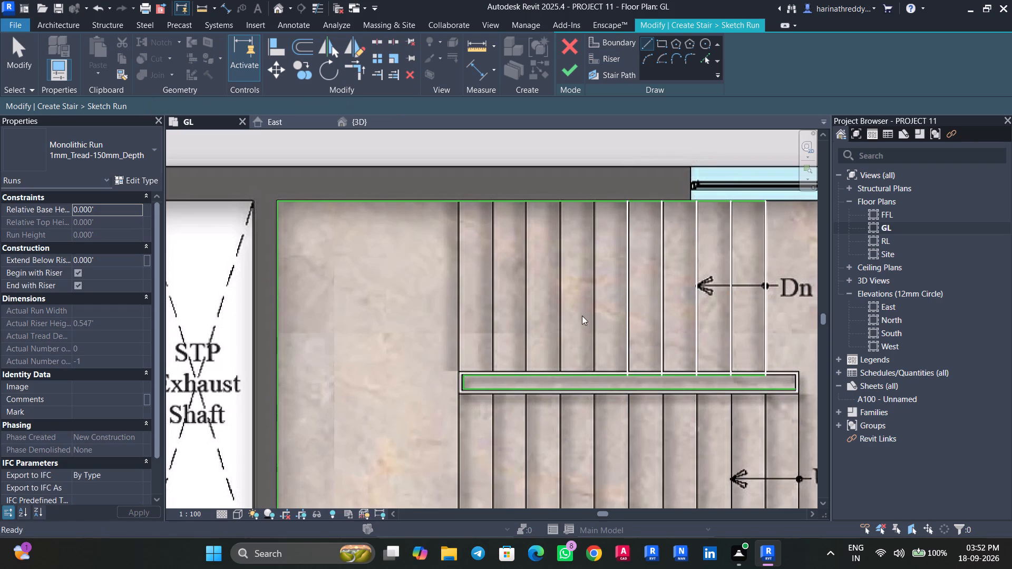
pyautogui.click(626, 58)
pyautogui.click(617, 56)
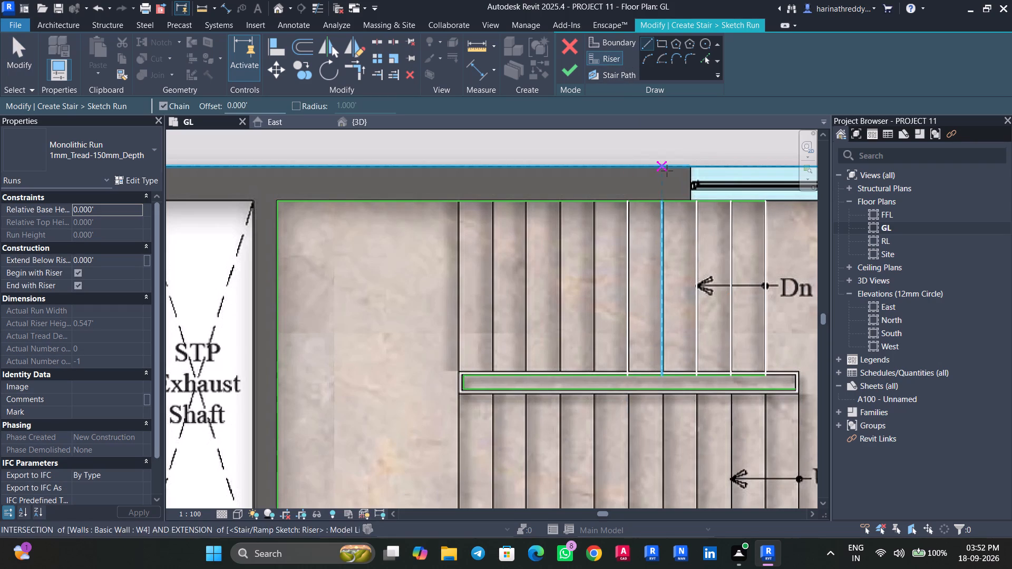
pyautogui.click(592, 202)
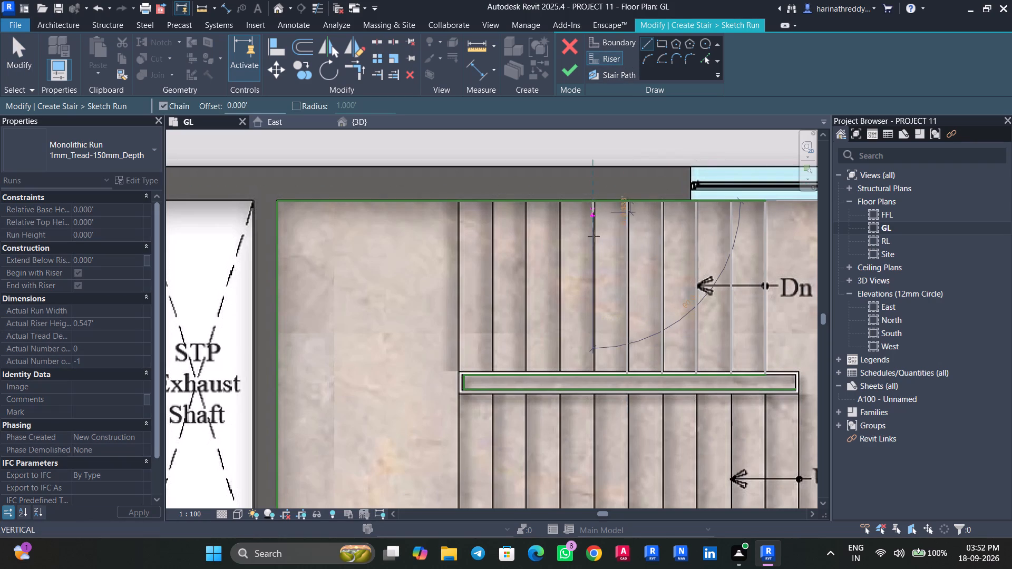
pyautogui.click(596, 372)
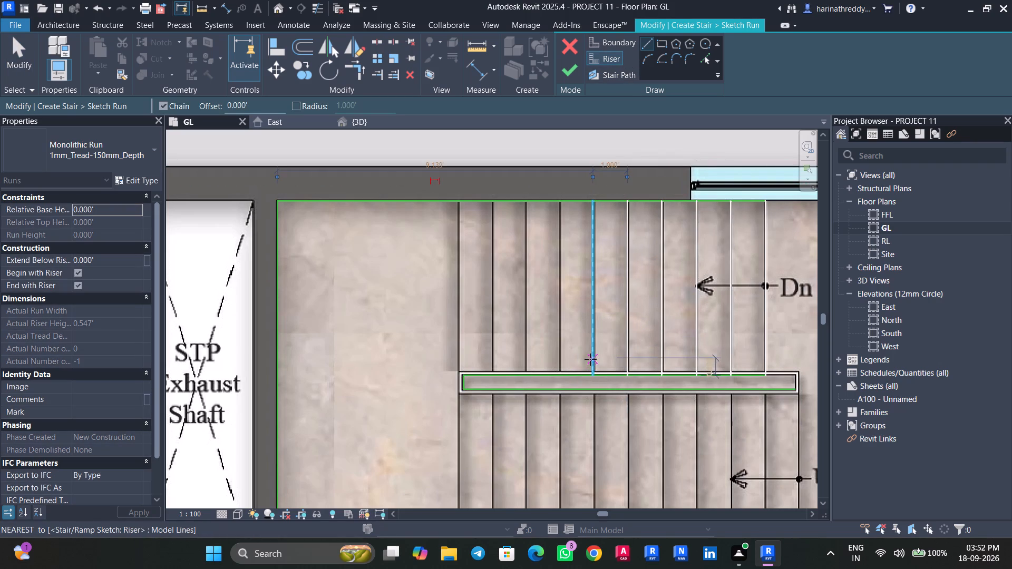
pyautogui.press('Escape')
# Draw the Dn flight's seventh riser, about 5.05' long, and nudge it away from the landing onto the plan's tread line.
pyautogui.click(560, 204)
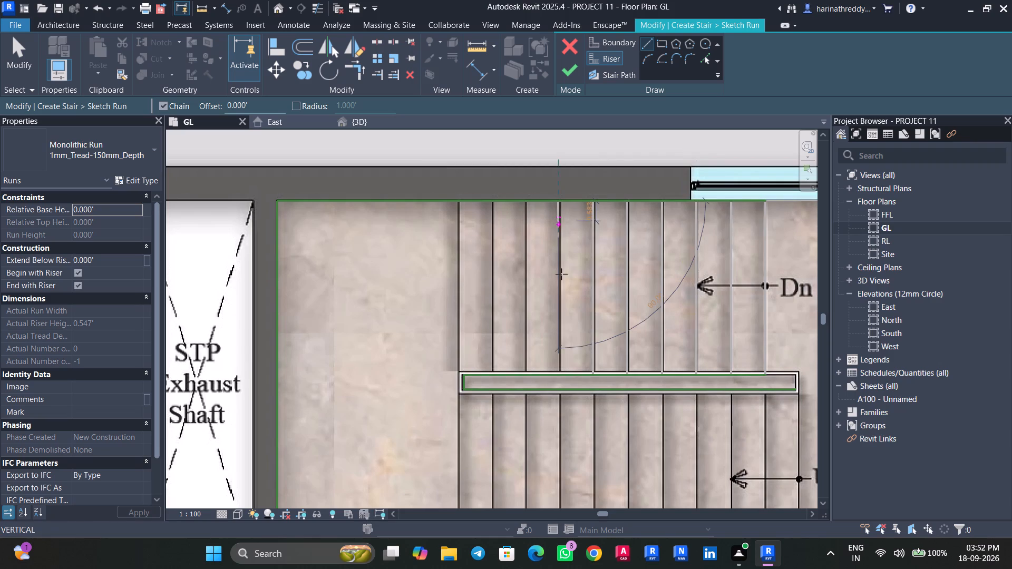
pyautogui.click(558, 375)
pyautogui.press('Escape')
pyautogui.press('Escape')
pyautogui.click(556, 327)
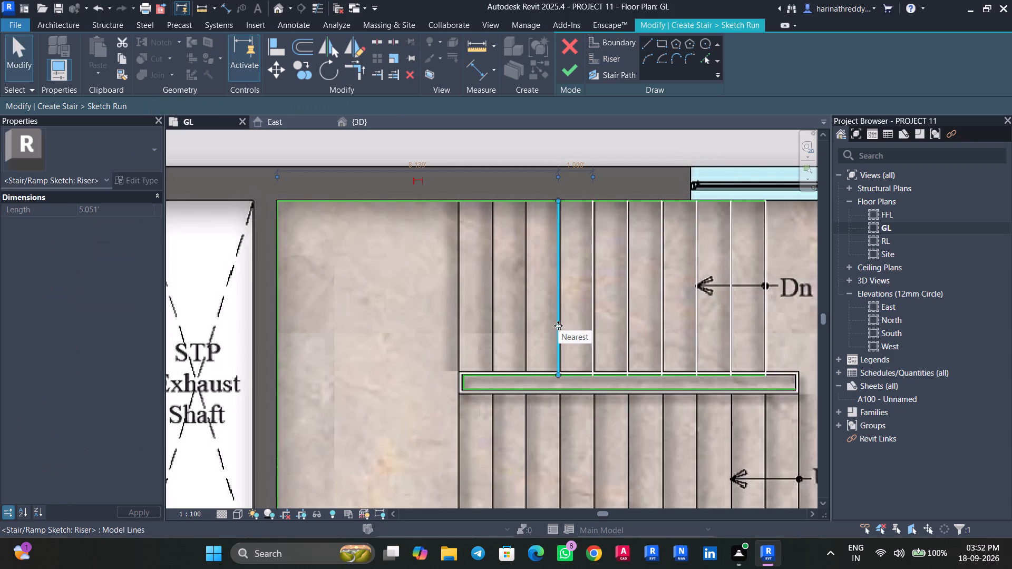
pyautogui.press('Right')
pyautogui.press('Escape')
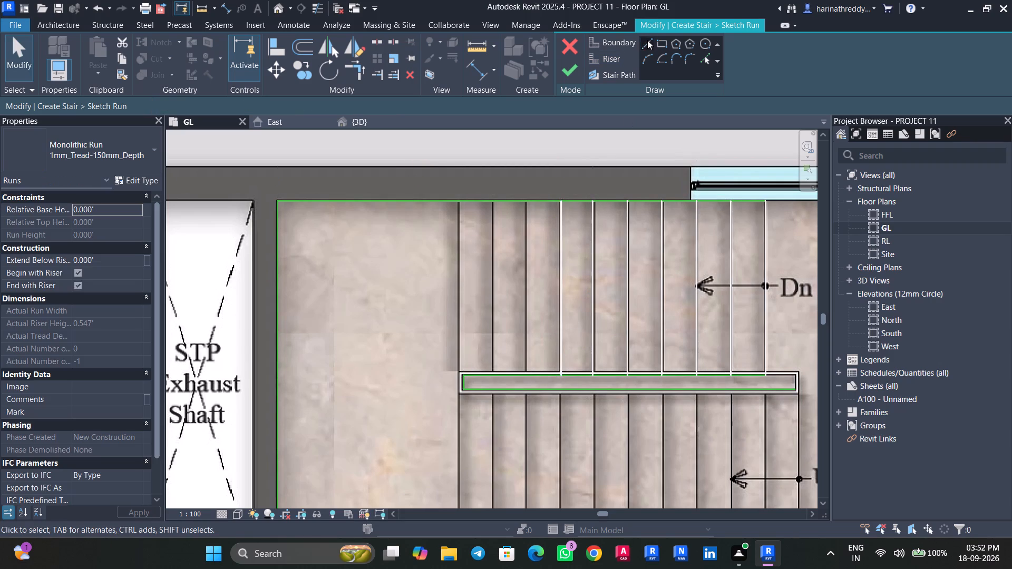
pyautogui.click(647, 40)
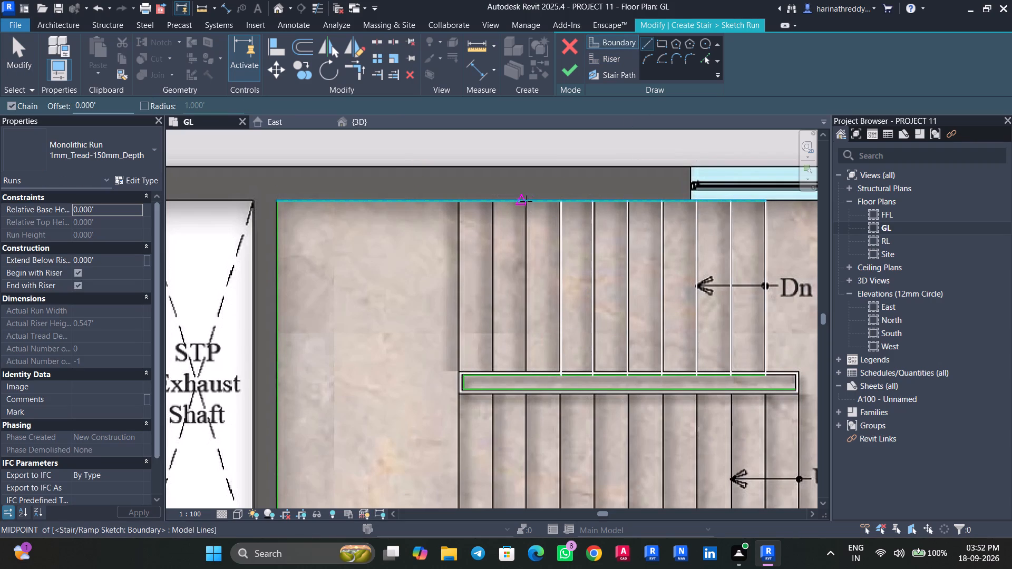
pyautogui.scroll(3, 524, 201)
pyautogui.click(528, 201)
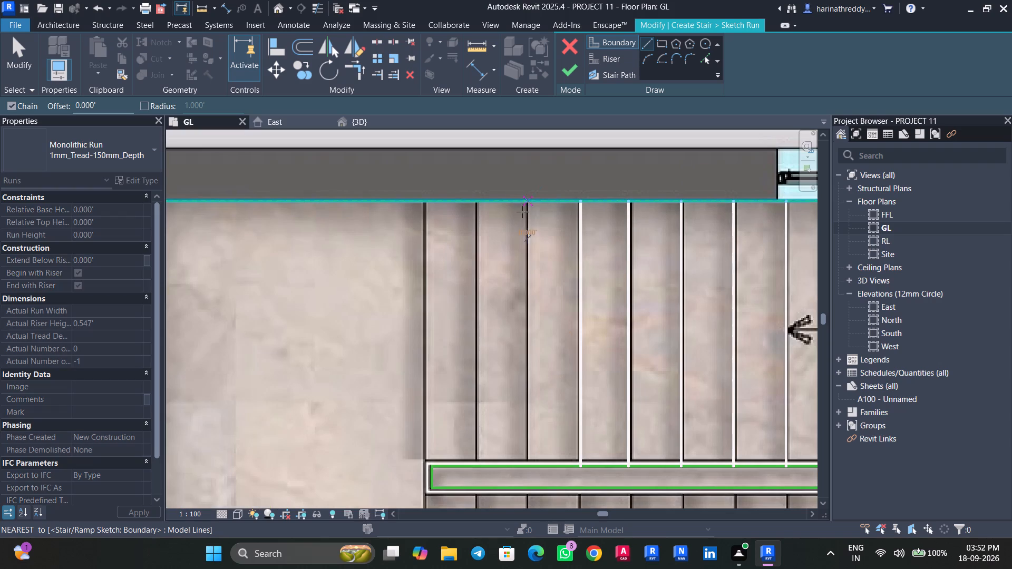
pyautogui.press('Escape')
# Draw the Dn flight's eighth riser over the plan's tread line, from the outer boundary to the divider boundary.
pyautogui.click(619, 62)
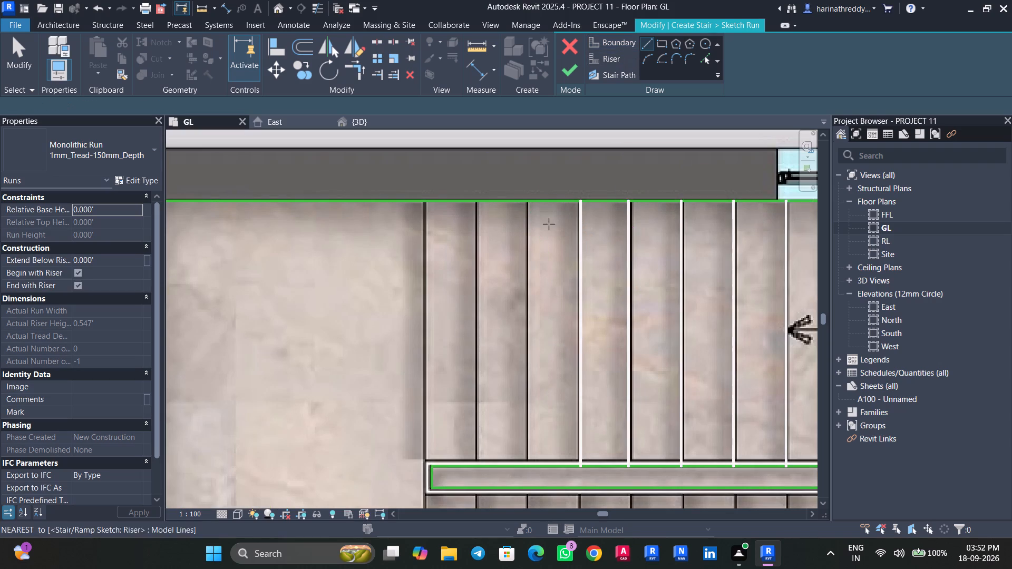
pyautogui.click(528, 202)
pyautogui.moveTo(540, 260); pyautogui.dragTo(602, 2, button='middle')
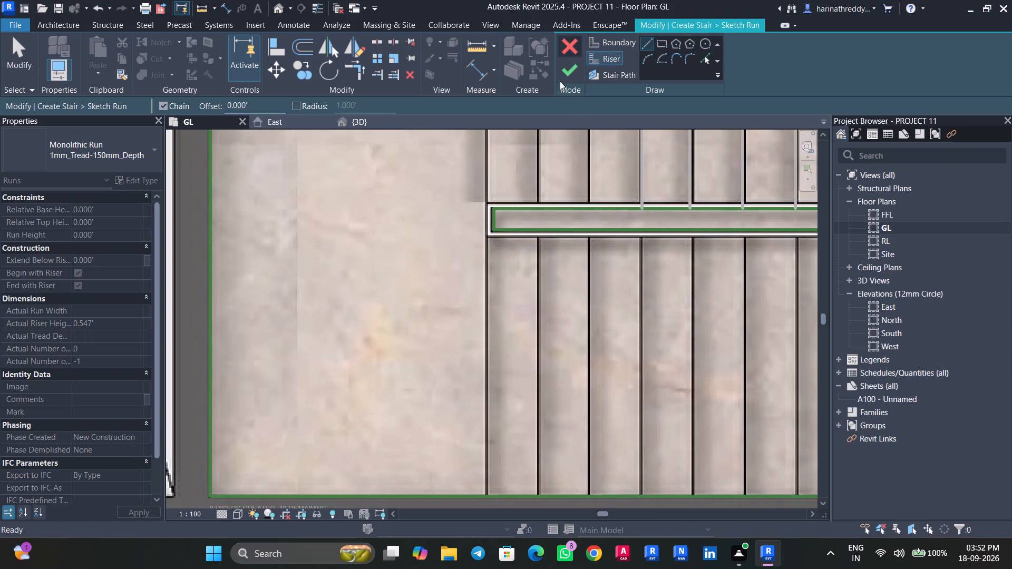
pyautogui.click(590, 205)
pyautogui.press('Escape')
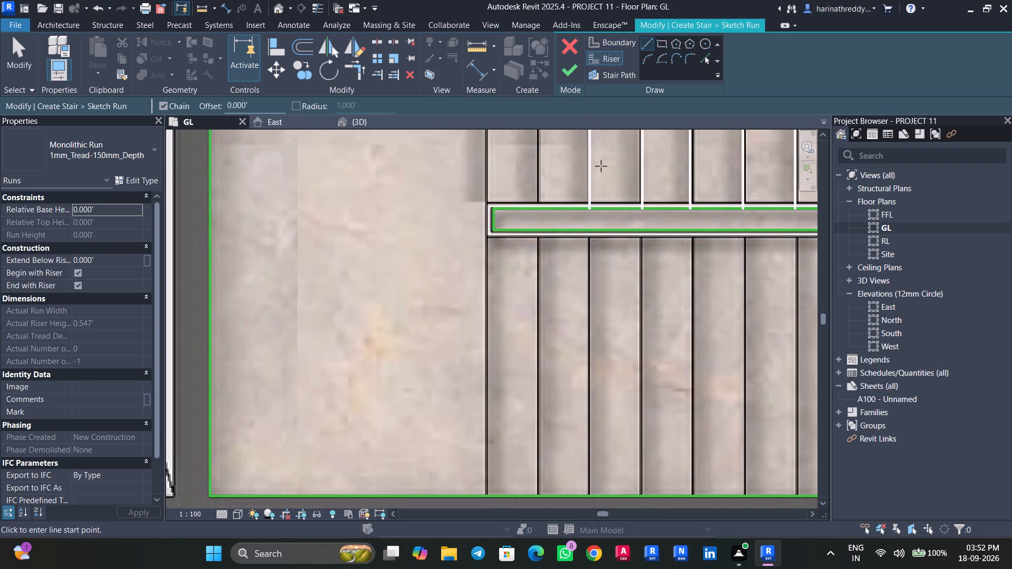
# Draw the Dn flight's ninth riser, about 5.05' long, and nudge it toward the landing onto the plan's tread line.
pyautogui.moveTo(600, 165); pyautogui.dragTo(616, 307, button='middle')
pyautogui.moveTo(559, 219); pyautogui.dragTo(565, 337, button='middle')
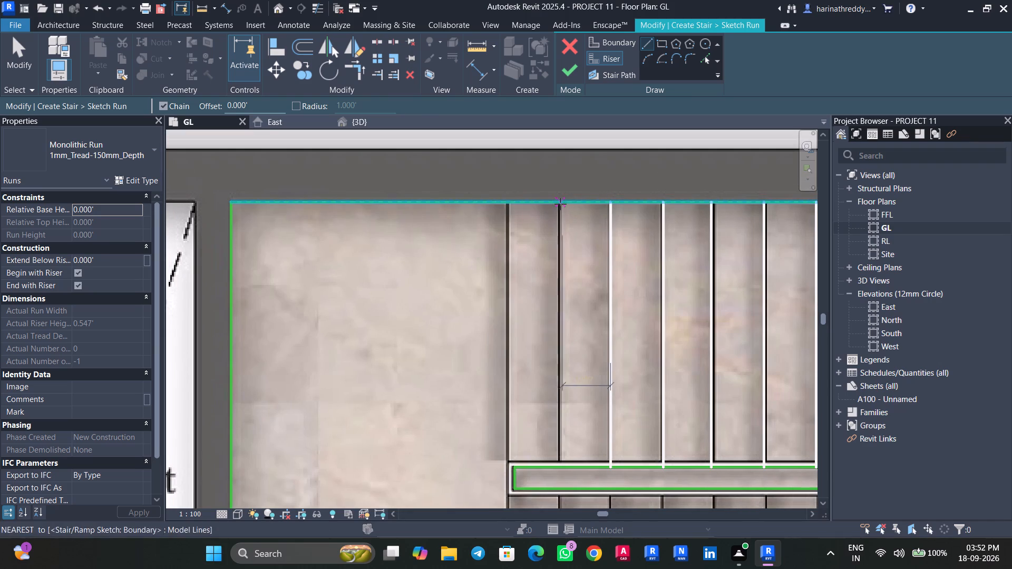
pyautogui.click(560, 204)
pyautogui.moveTo(561, 277); pyautogui.dragTo(565, 177, button='middle')
pyautogui.click(569, 364)
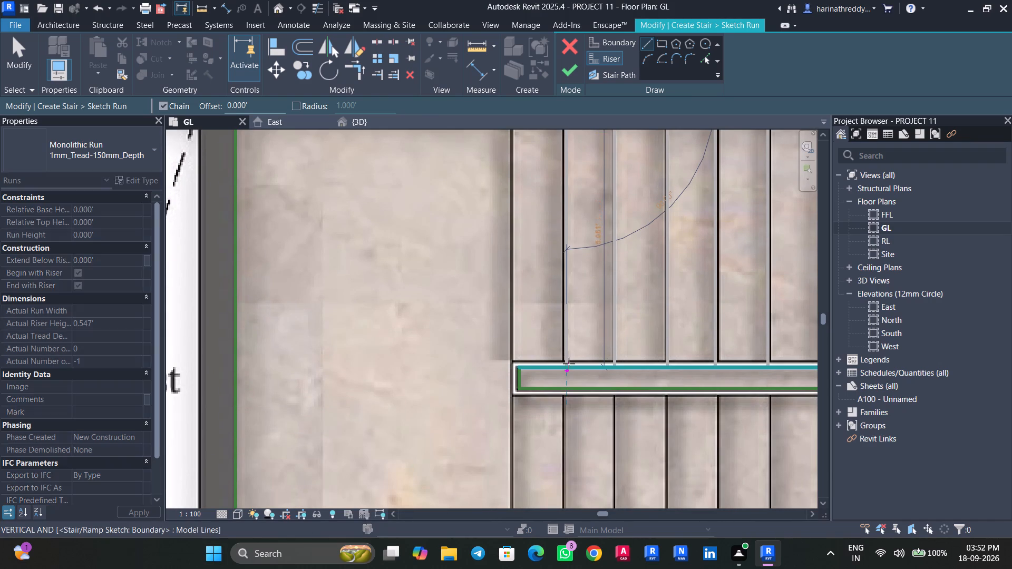
pyautogui.press('Escape')
pyautogui.press('Escape')
pyautogui.click(565, 316)
pyautogui.press('Left')
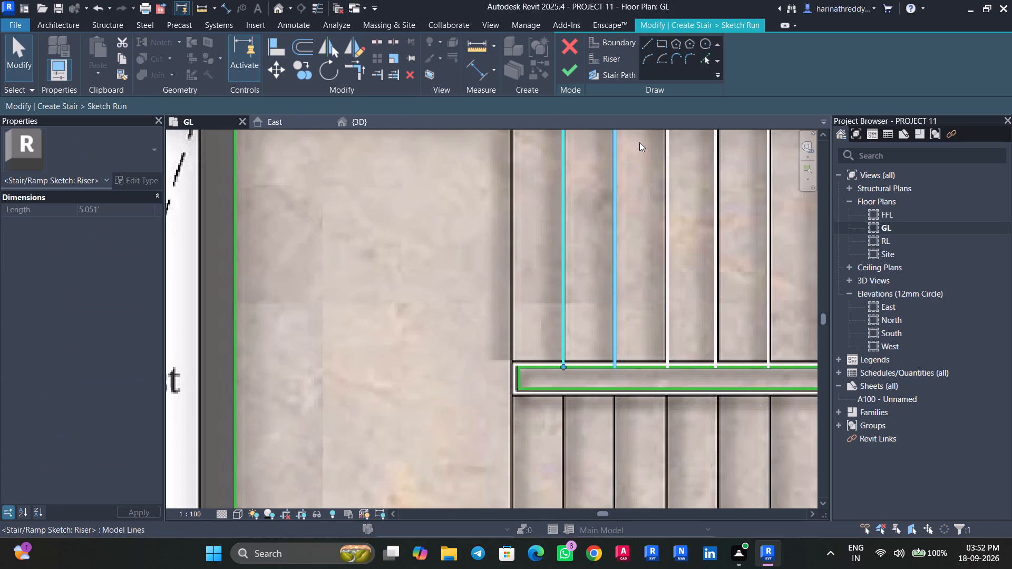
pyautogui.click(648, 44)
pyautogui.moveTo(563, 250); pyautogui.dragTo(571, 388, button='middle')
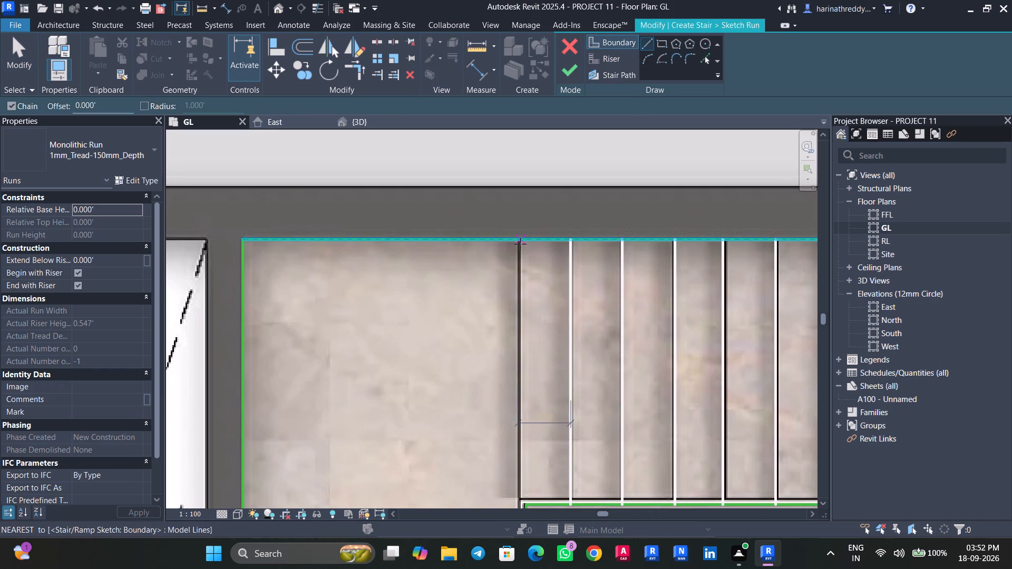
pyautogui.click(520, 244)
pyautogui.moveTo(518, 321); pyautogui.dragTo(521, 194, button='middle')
# Draw the Dn flight's tenth riser along the landing edge, about 4.92' long, from the outer boundary toward the divider.
pyautogui.click(613, 62)
pyautogui.moveTo(588, 156); pyautogui.dragTo(589, 258, button='middle')
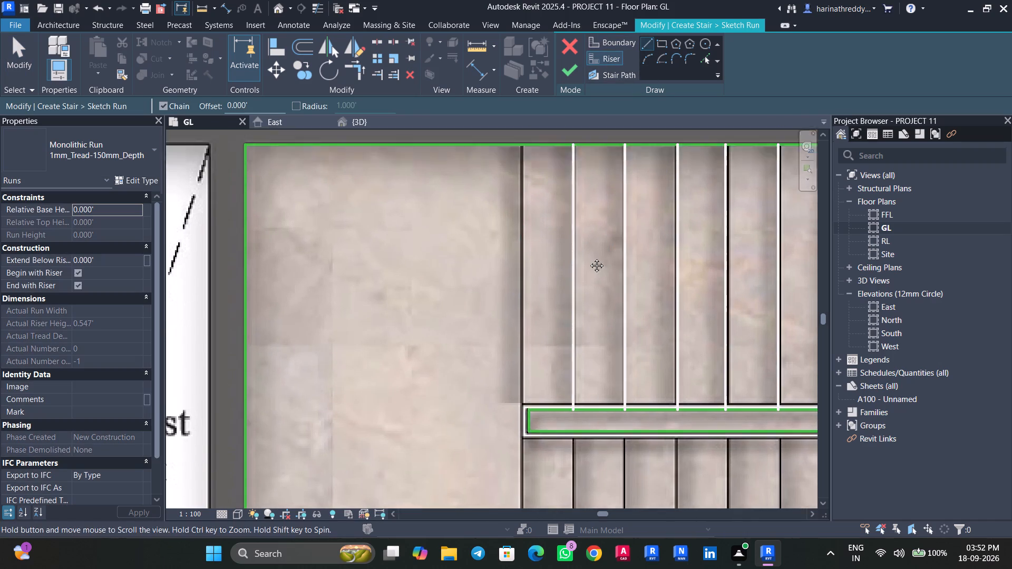
pyautogui.moveTo(589, 258); pyautogui.dragTo(591, 310, button='middle')
pyautogui.click(525, 266)
pyautogui.moveTo(534, 328); pyautogui.dragTo(536, 105, button='middle')
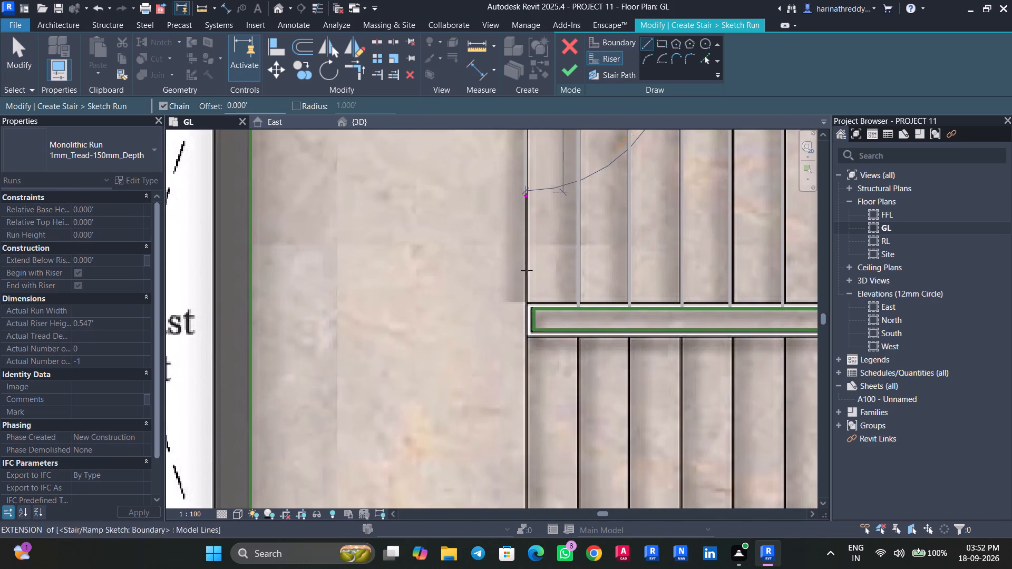
pyautogui.click(529, 302)
pyautogui.press('Escape')
pyautogui.press('Escape')
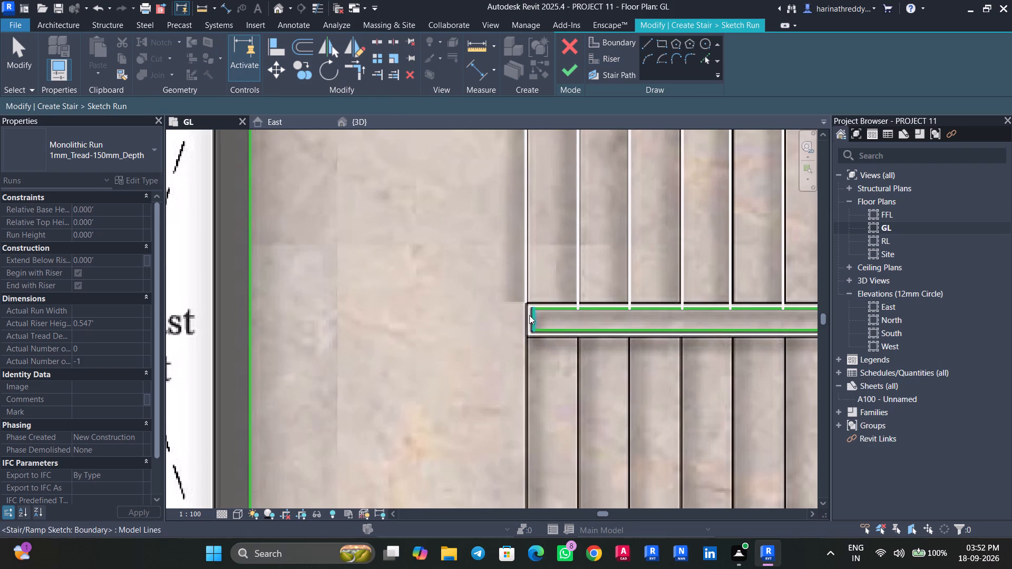
# Move the short boundary line closing the divider's landing end onto the landing edge, in line with the tenth riser.
pyautogui.click(531, 319)
pyautogui.scroll(4, 531, 321)
pyautogui.moveTo(533, 317); pyautogui.dragTo(519, 317)
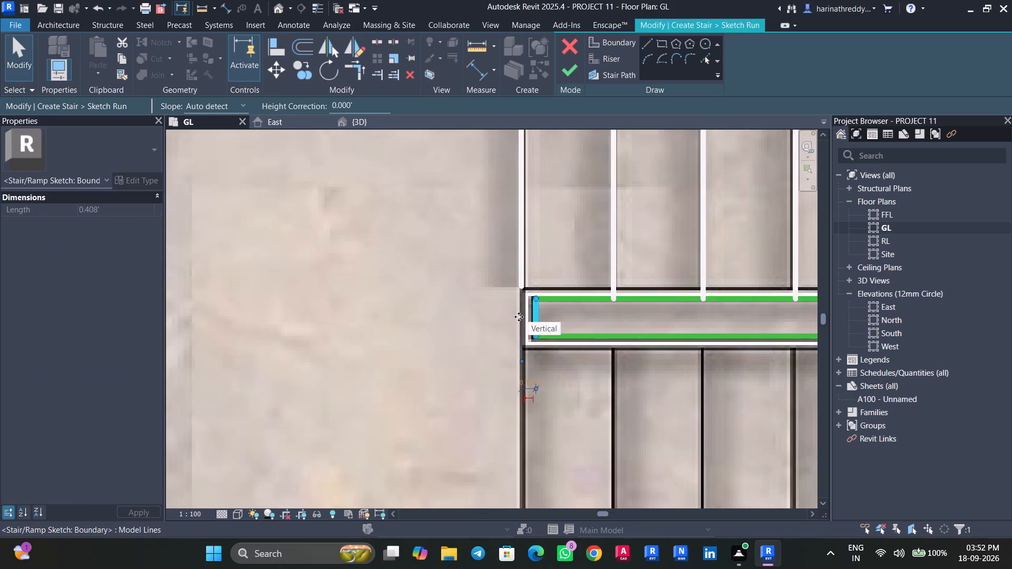
pyautogui.moveTo(519, 317); pyautogui.dragTo(519, 315)
pyautogui.press('Escape')
# Extend the inner end of the Dn flight's tenth riser to the divider boundary.
pyautogui.click(523, 280)
pyautogui.scroll(4, 520, 287)
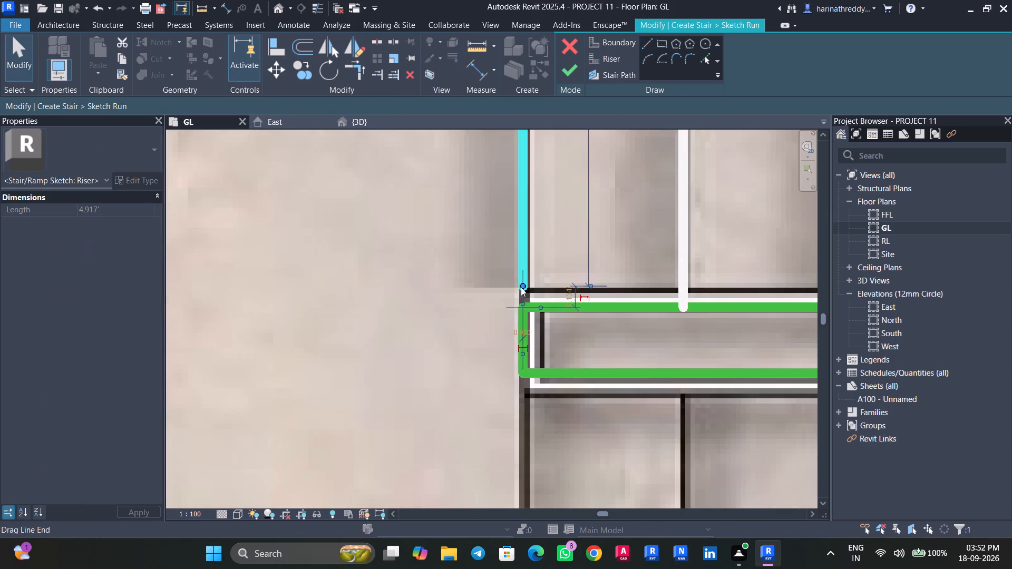
pyautogui.moveTo(522, 287); pyautogui.dragTo(522, 303)
pyautogui.press('Escape')
# Draw the Up flight's first riser along the landing edge, from the divider boundary to the outer boundary.
pyautogui.scroll(-7, 550, 329)
pyautogui.click(596, 61)
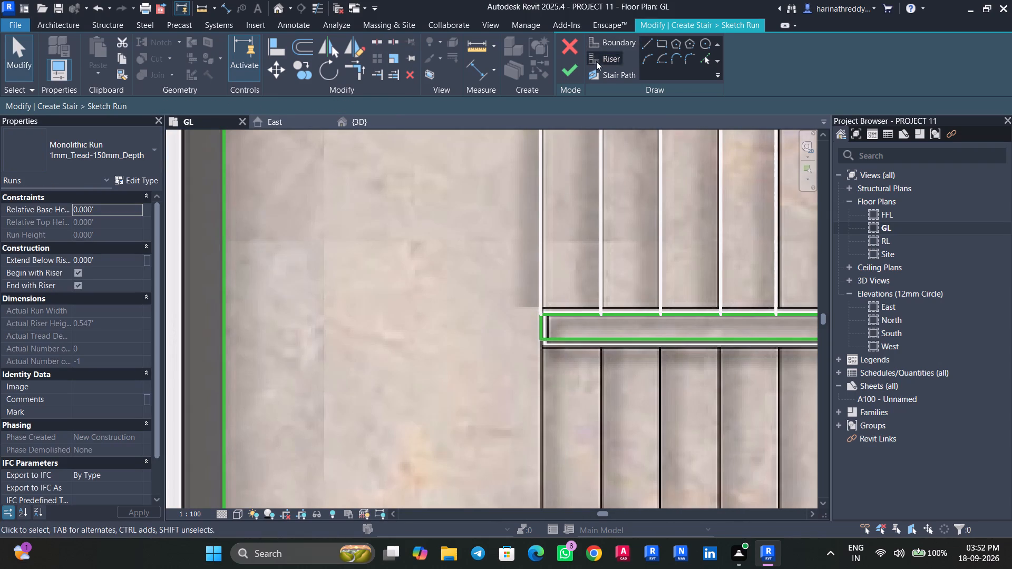
pyautogui.moveTo(597, 367); pyautogui.dragTo(578, 240, button='middle')
pyautogui.click(523, 213)
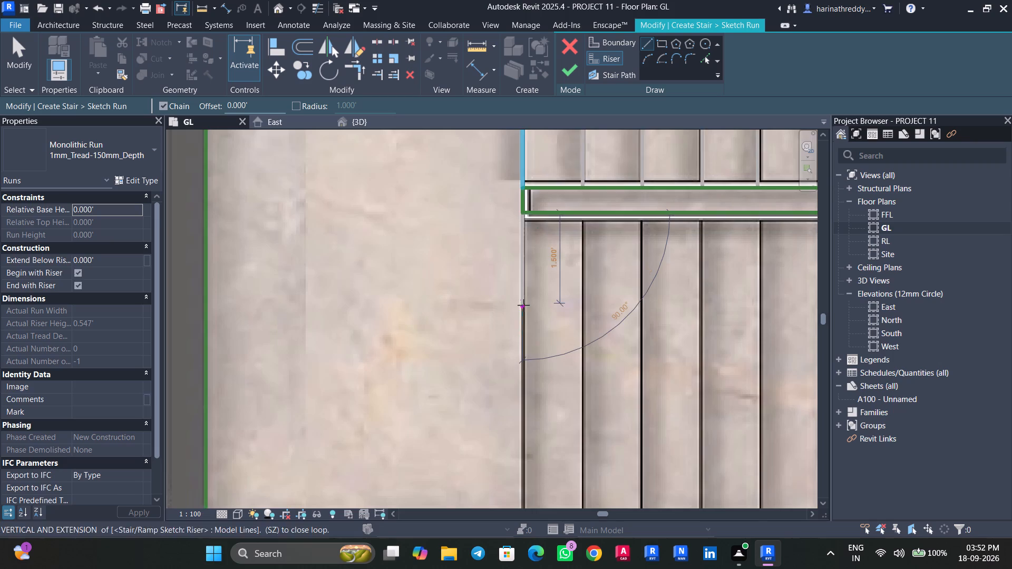
pyautogui.moveTo(523, 305); pyautogui.dragTo(517, 197, button='middle')
pyautogui.click(520, 408)
pyautogui.press('Escape')
# Draw the Up flight's second and third risers from the landing over the plan's tread lines, from divider to outer boundary.
pyautogui.moveTo(554, 282); pyautogui.dragTo(545, 321, button='middle')
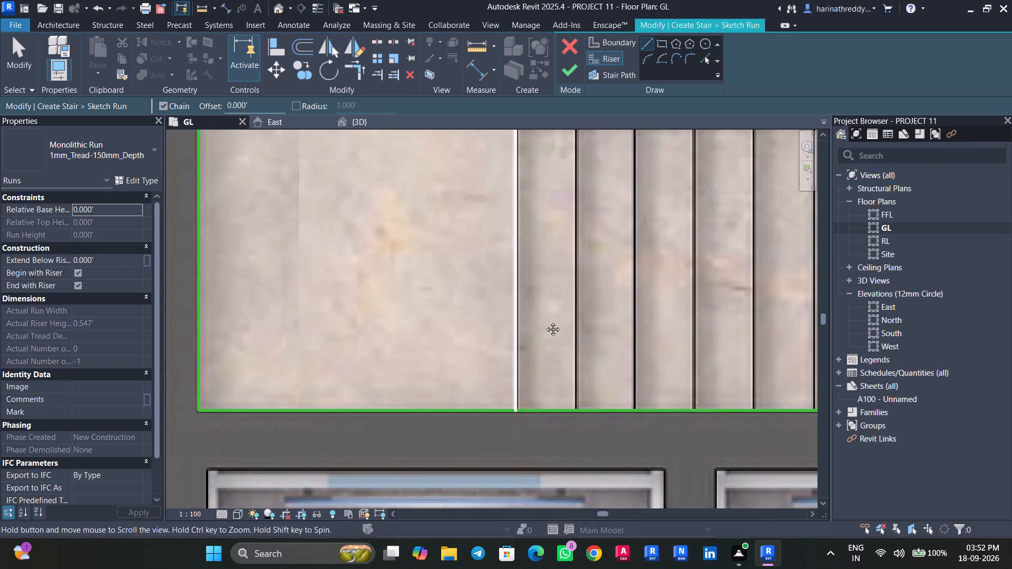
pyautogui.moveTo(545, 321); pyautogui.dragTo(541, 341, button='middle')
pyautogui.click(562, 166)
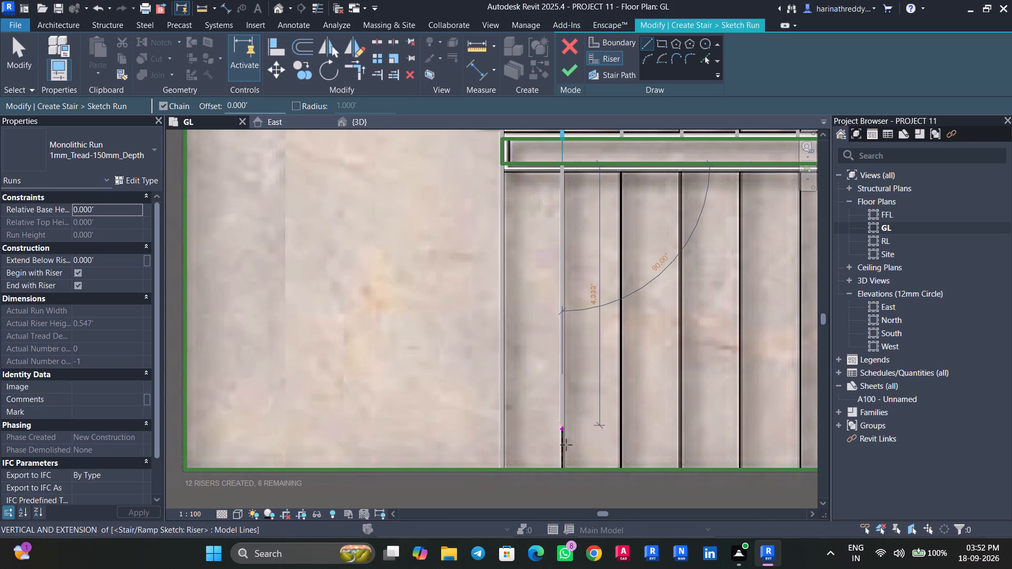
pyautogui.click(562, 470)
pyautogui.press('Escape')
pyautogui.click(621, 163)
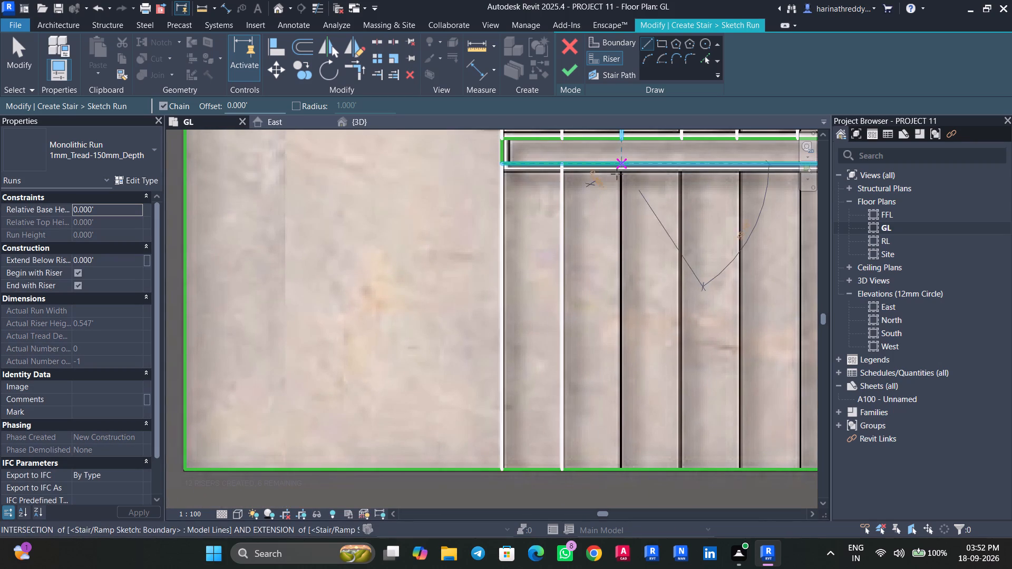
pyautogui.click(624, 467)
pyautogui.press('Escape')
# Draw the Up flight's fourth riser from the landing, between the divider boundary and the outer boundary.
pyautogui.moveTo(640, 395); pyautogui.dragTo(599, 403, button='middle')
pyautogui.middleClick(546, 416)
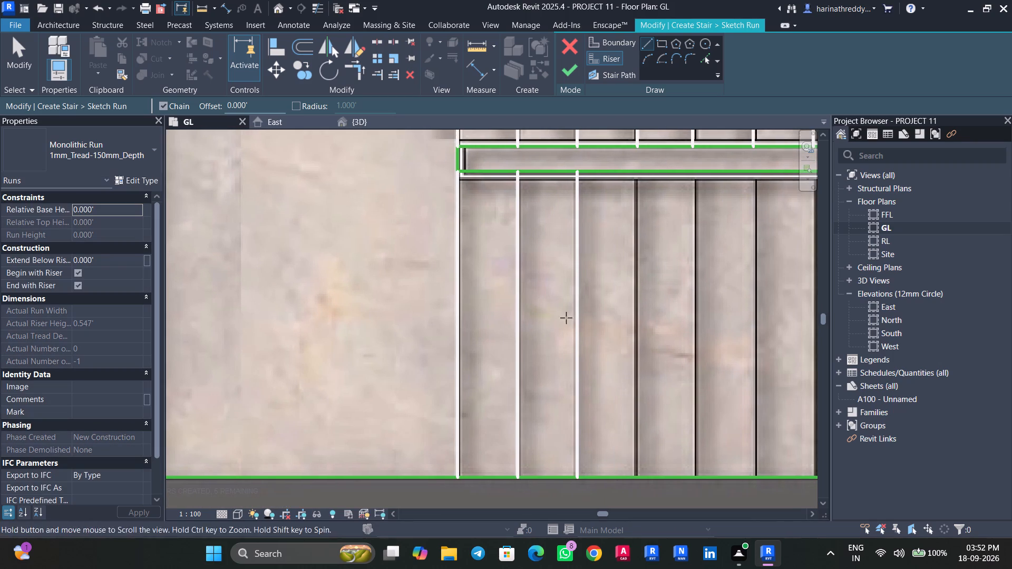
pyautogui.click(635, 172)
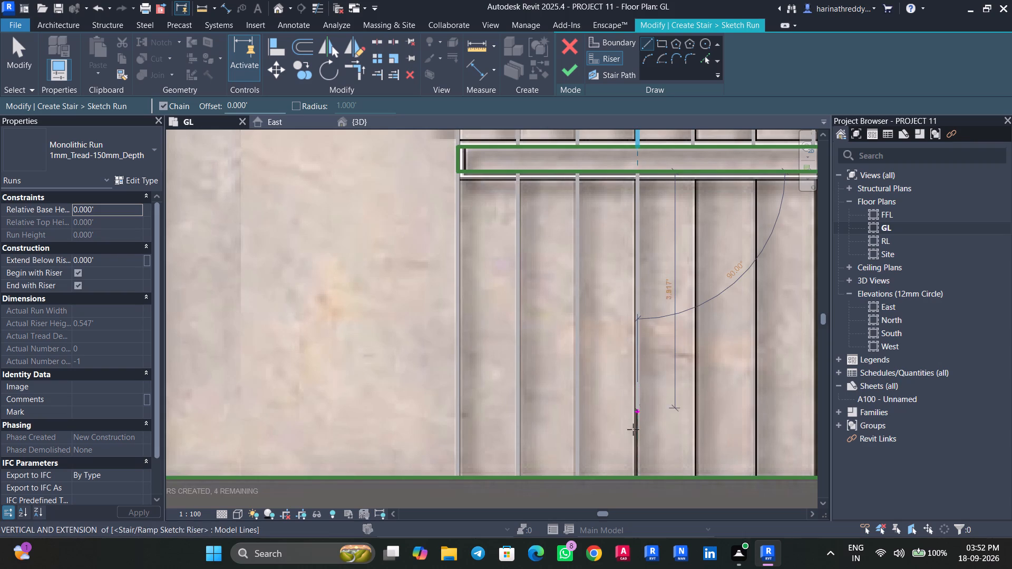
pyautogui.click(635, 476)
pyautogui.press('Escape')
# Draw the Up flight's fifth riser, about 5.07' long, and nudge it away from the landing onto the plan's tread line.
pyautogui.moveTo(669, 406); pyautogui.dragTo(555, 391, button='middle')
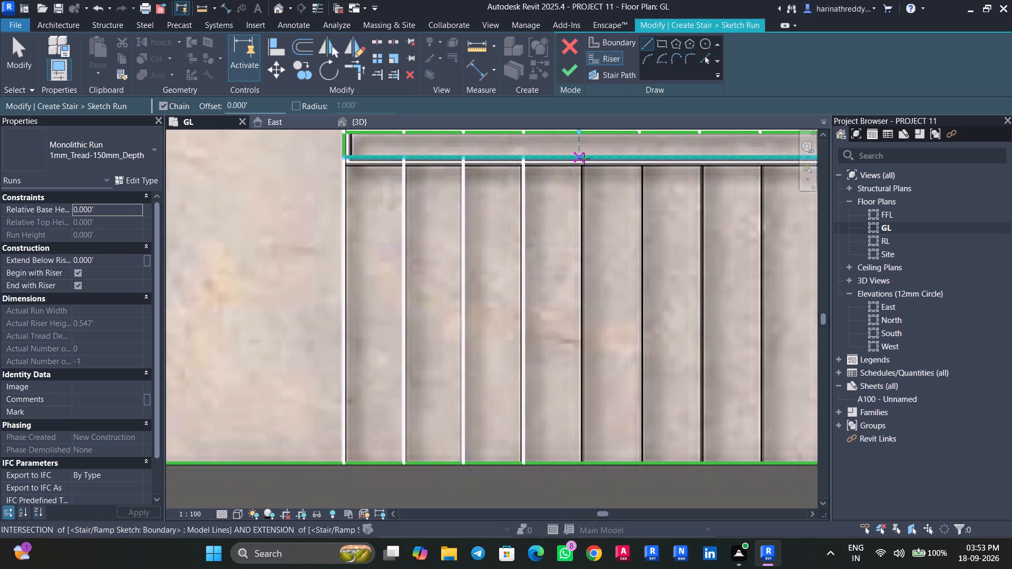
pyautogui.scroll(4, 584, 159)
pyautogui.click(580, 157)
pyautogui.moveTo(600, 352); pyautogui.dragTo(558, 127, button='middle')
pyautogui.click(539, 465)
pyautogui.press('Escape')
pyautogui.press('Escape')
pyautogui.click(540, 413)
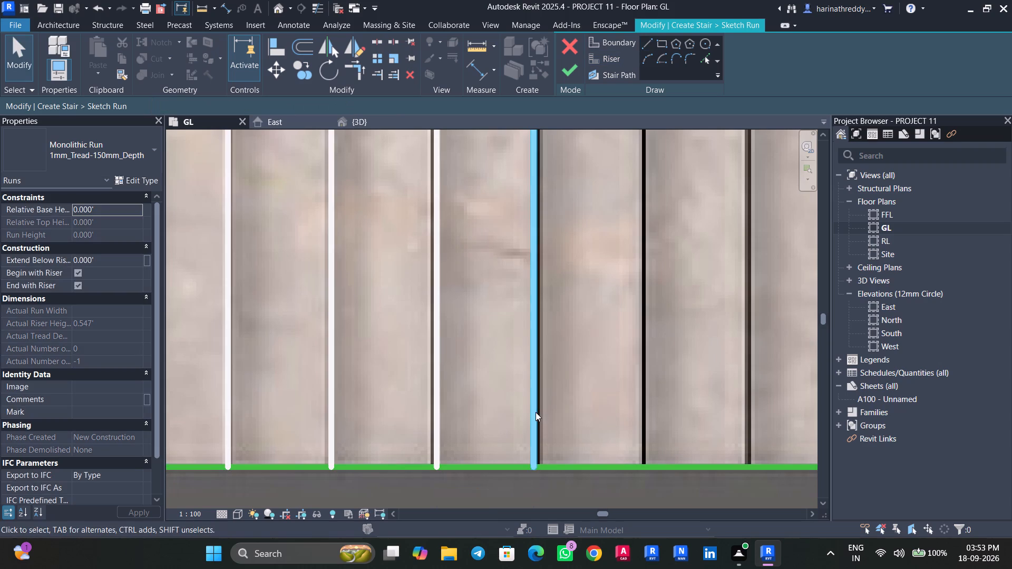
pyautogui.click(536, 412)
pyautogui.press('Right')
pyautogui.press('Right')
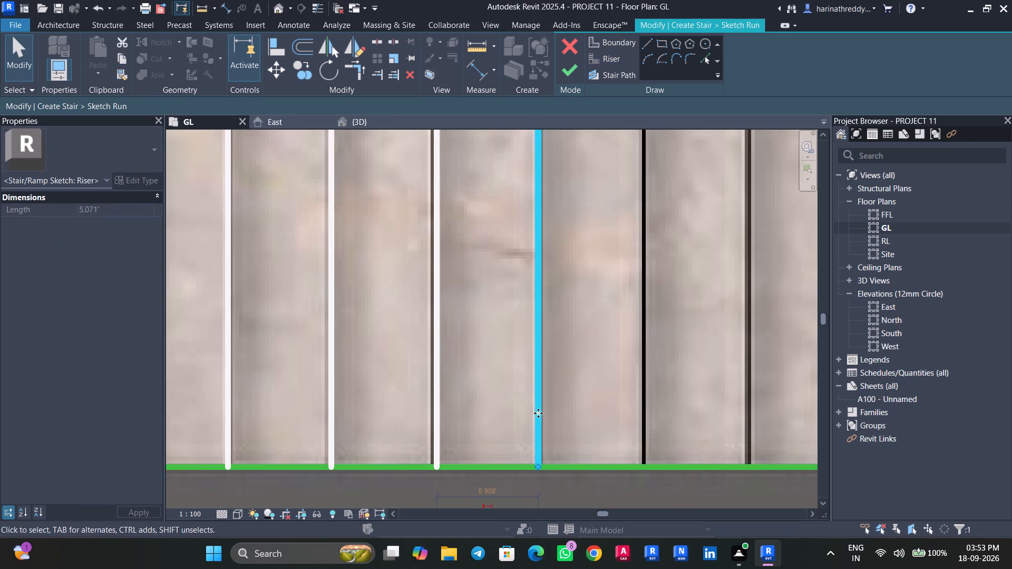
pyautogui.press('Escape')
# Nudge the Up flight's fourth riser slightly toward the landing to line it up with the plan's tread line.
pyautogui.click(435, 384)
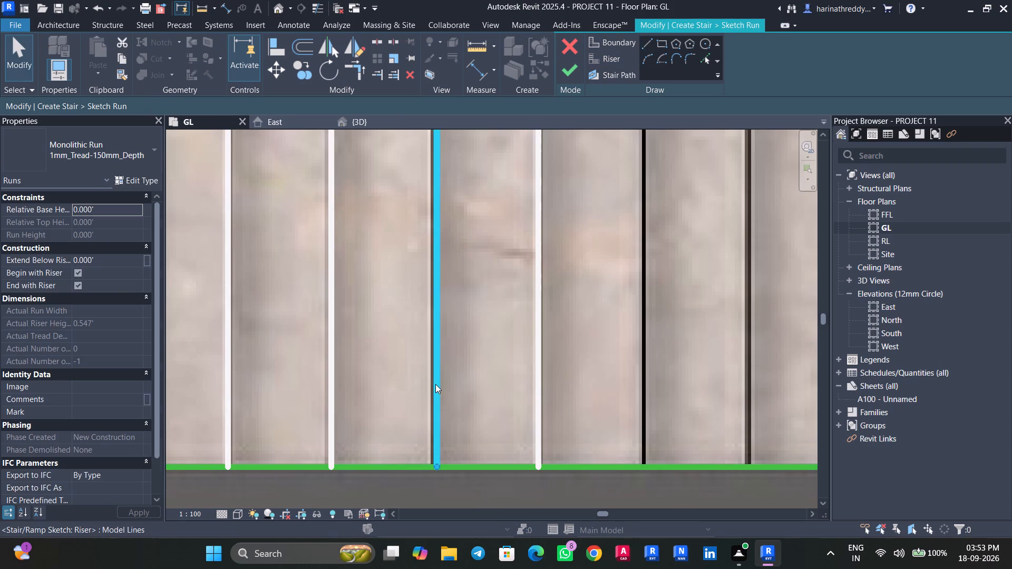
pyautogui.press('Left')
pyautogui.scroll(-4, 618, 317)
pyautogui.moveTo(624, 332); pyautogui.dragTo(630, 369, button='middle')
pyautogui.scroll(-1, 630, 369)
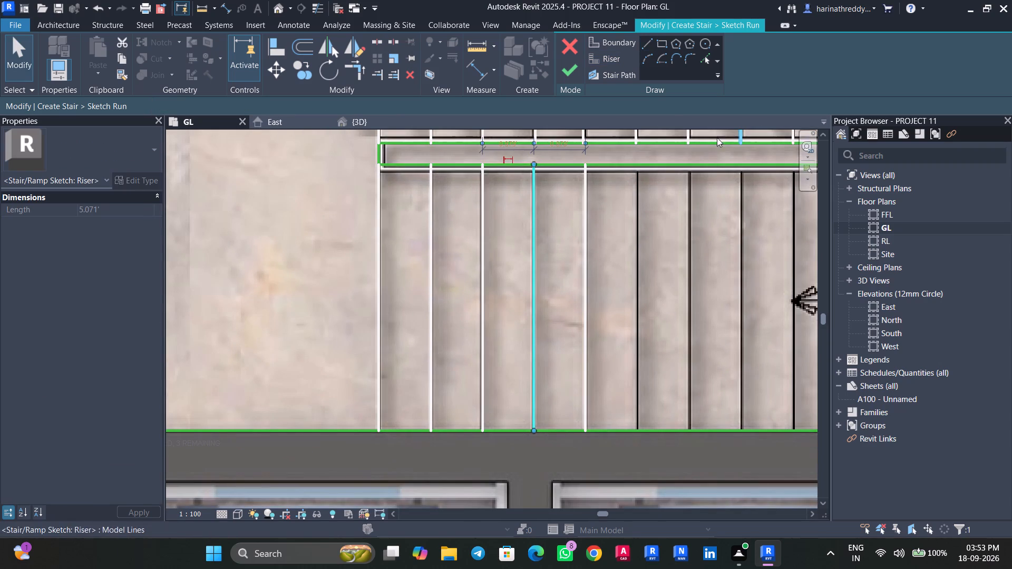
pyautogui.press('Escape')
# Draw the Up flight's sixth riser over the plan's tread line, from the divider boundary to the outer boundary.
pyautogui.click(591, 57)
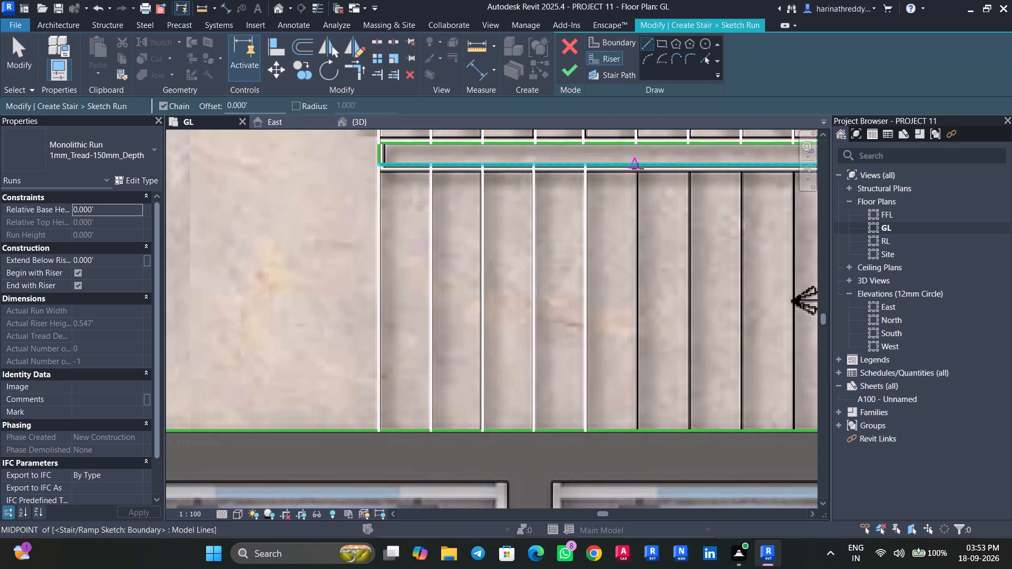
pyautogui.scroll(6, 638, 168)
pyautogui.scroll(-1, 638, 168)
pyautogui.scroll(3, 638, 171)
pyautogui.click(635, 159)
pyautogui.moveTo(630, 336); pyautogui.dragTo(627, 313, button='middle')
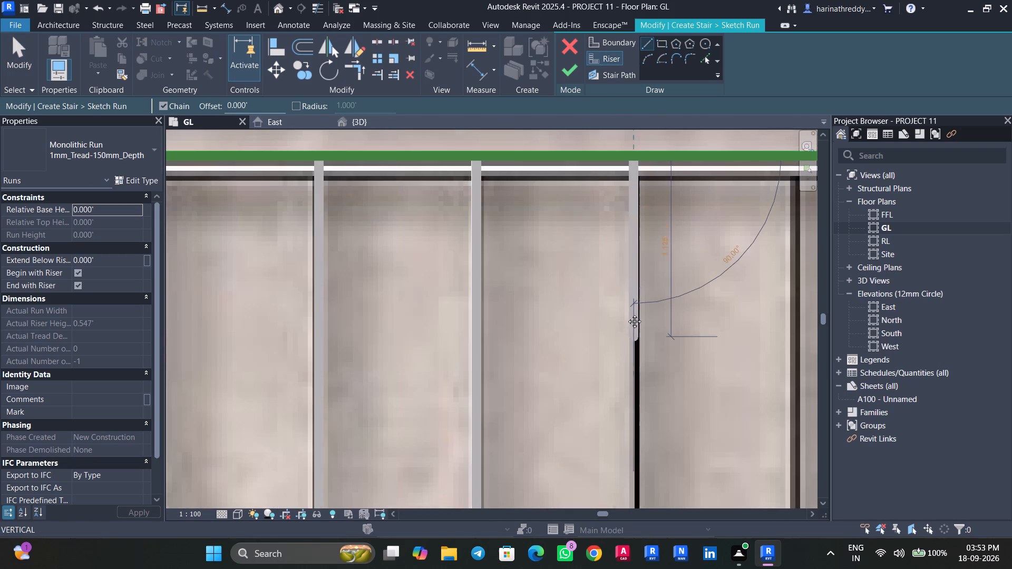
pyautogui.moveTo(627, 313); pyautogui.dragTo(589, 134, button='middle')
pyautogui.moveTo(559, 425); pyautogui.dragTo(548, 165, button='middle')
pyautogui.moveTo(580, 433); pyautogui.dragTo(576, 197, button='middle')
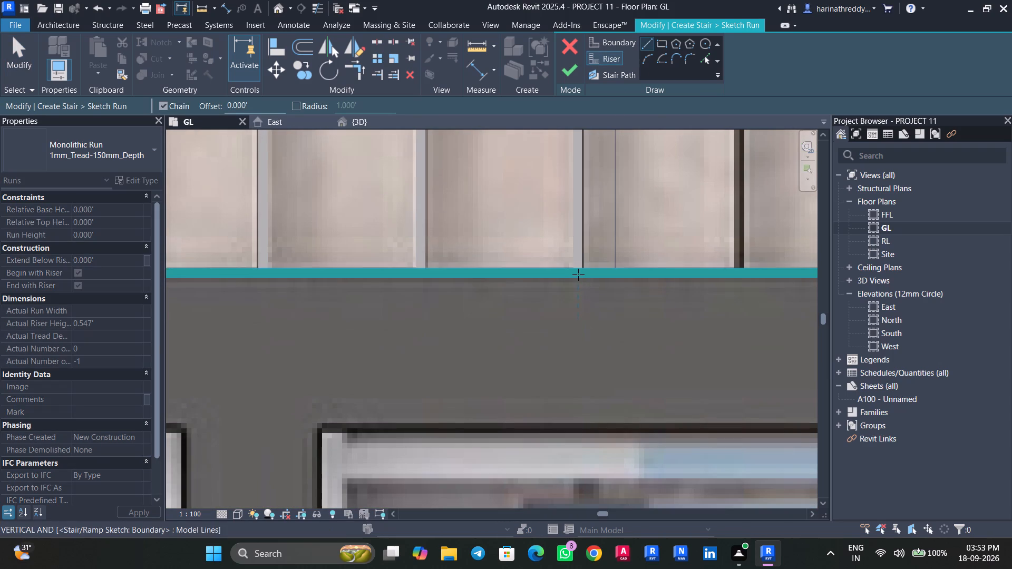
pyautogui.click(578, 274)
# Draw the Up flight's seventh riser over the plan's tread line, from the divider boundary to the outer boundary.
pyautogui.moveTo(635, 209); pyautogui.dragTo(570, 456, button='middle')
pyautogui.moveTo(615, 274); pyautogui.dragTo(599, 438, button='middle')
pyautogui.moveTo(626, 189); pyautogui.dragTo(616, 320, button='middle')
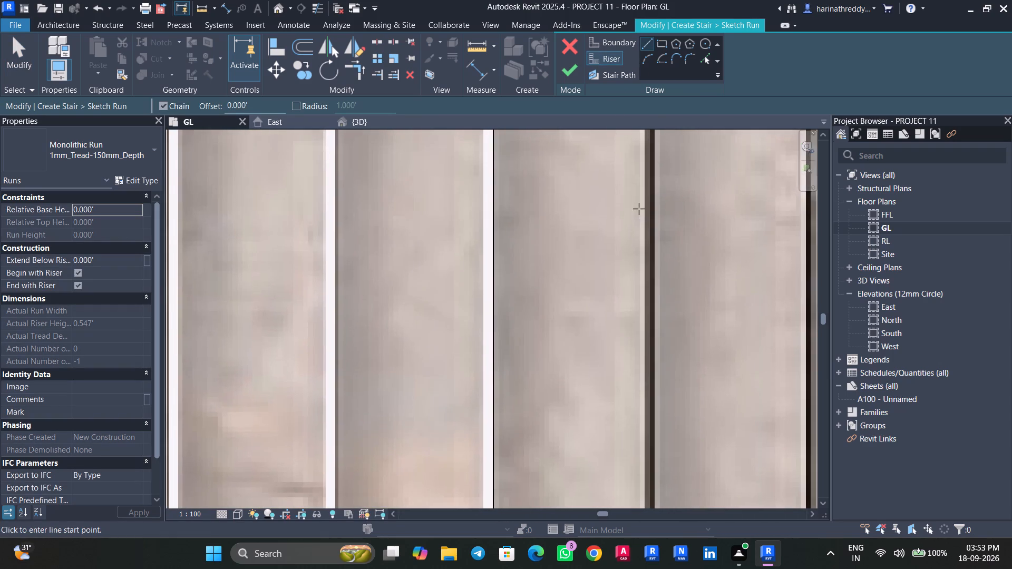
pyautogui.moveTo(633, 238); pyautogui.dragTo(625, 394, button='middle')
pyautogui.click(640, 159)
pyautogui.moveTo(645, 308); pyautogui.dragTo(630, 36, button='middle')
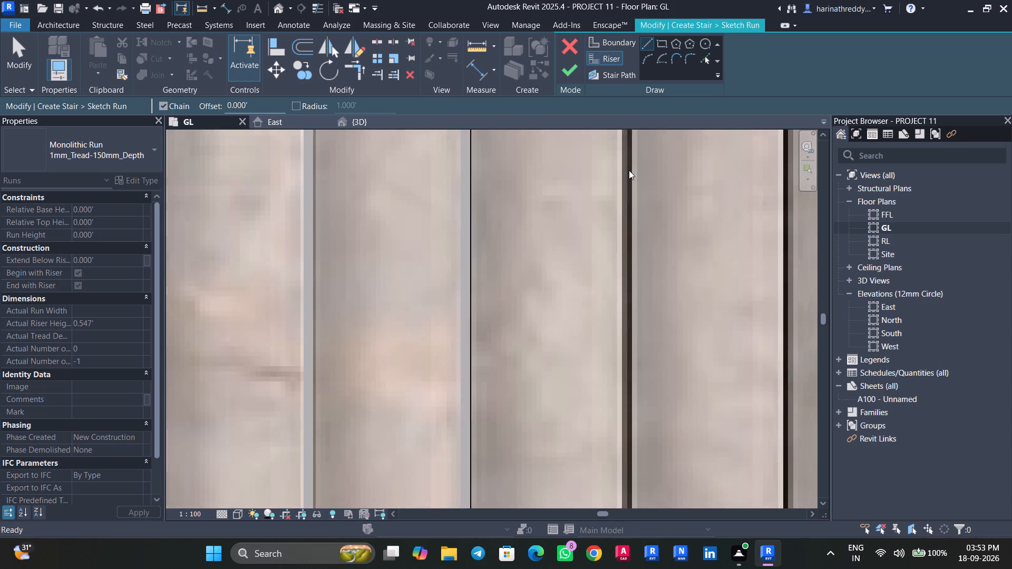
pyautogui.moveTo(628, 364); pyautogui.dragTo(617, 91, button='middle')
pyautogui.click(621, 425)
pyautogui.press('Escape')
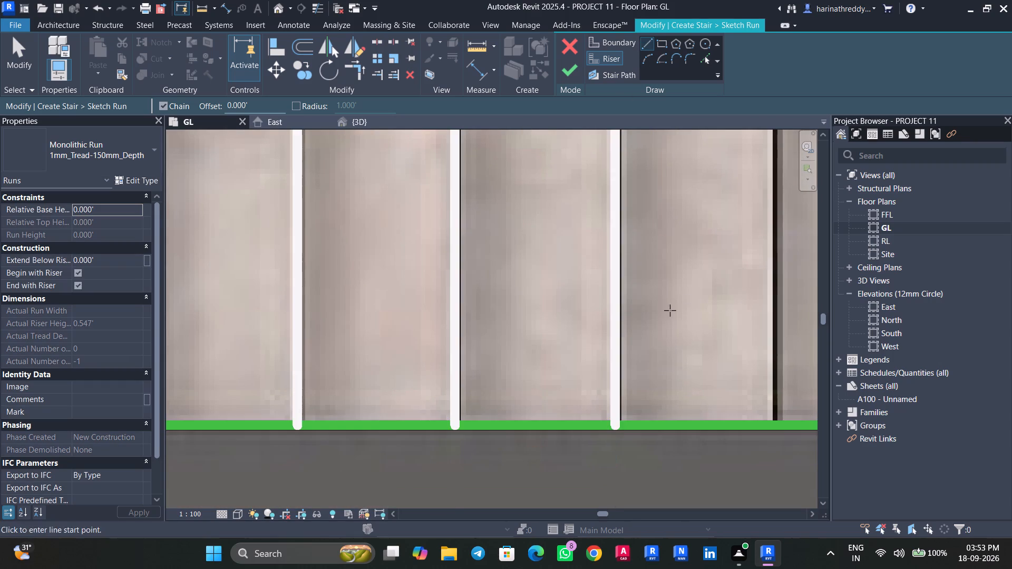
# Draw the Up flight's eighth riser, about 5.07' long, and nudge it away from the landing to space it about 1.00' from the seventh.
pyautogui.moveTo(671, 309); pyautogui.dragTo(557, 485, button='middle')
pyautogui.moveTo(590, 276); pyautogui.dragTo(548, 476, button='middle')
pyautogui.moveTo(596, 253); pyautogui.dragTo(583, 457, button='middle')
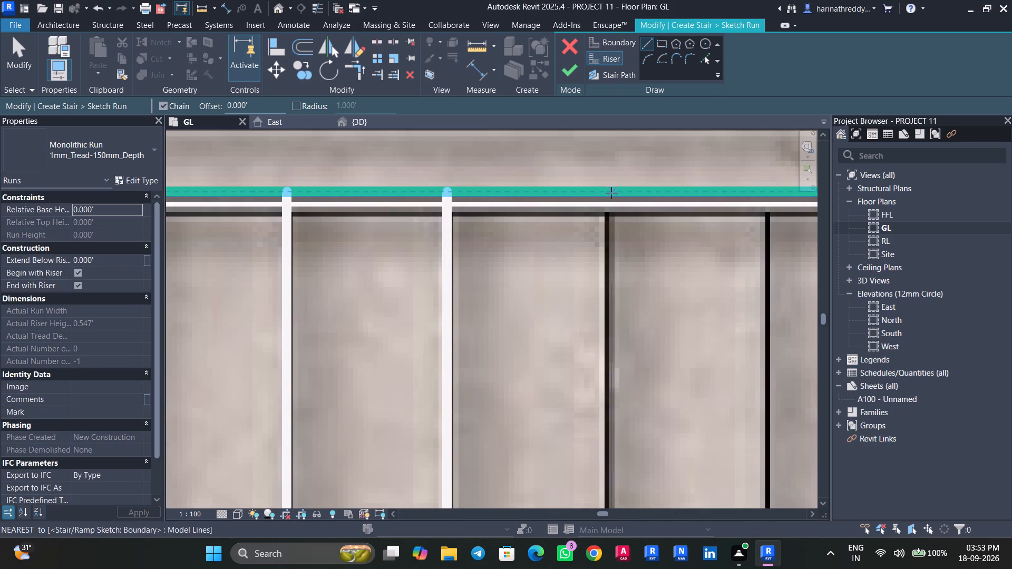
pyautogui.click(606, 192)
pyautogui.moveTo(615, 356); pyautogui.dragTo(604, 94, button='middle')
pyautogui.moveTo(593, 349); pyautogui.dragTo(587, 80, button='middle')
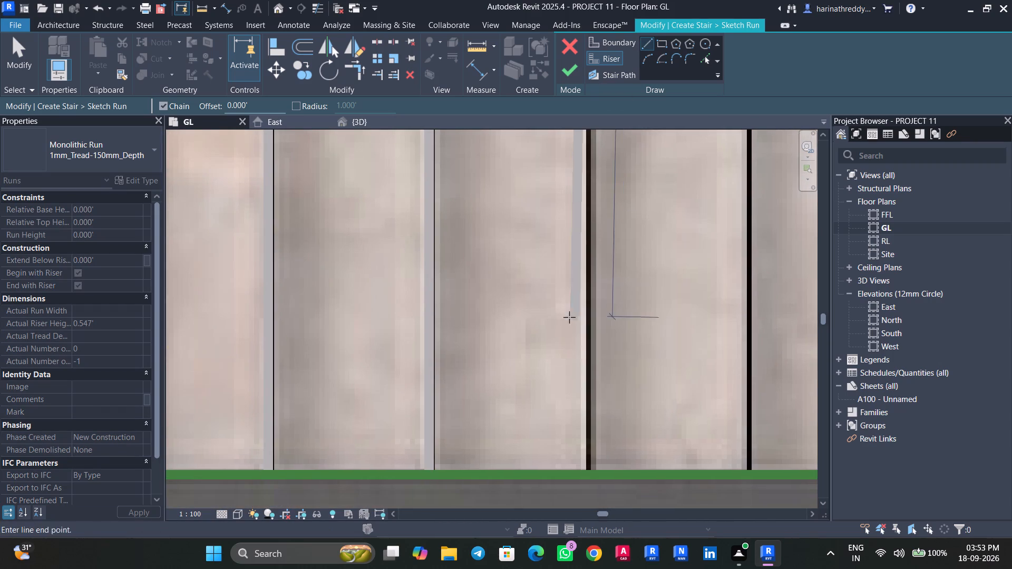
pyautogui.click(591, 476)
pyautogui.press('Escape')
pyautogui.click(597, 357)
pyautogui.press('Escape')
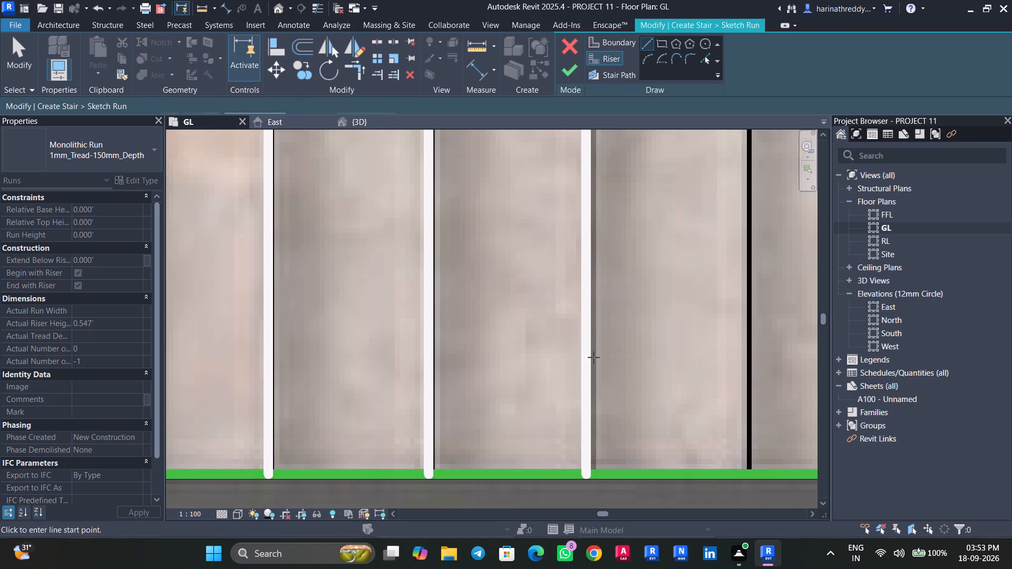
pyautogui.click(592, 357)
pyautogui.press('Escape')
pyautogui.press('Escape')
pyautogui.click(586, 357)
pyautogui.press('Right')
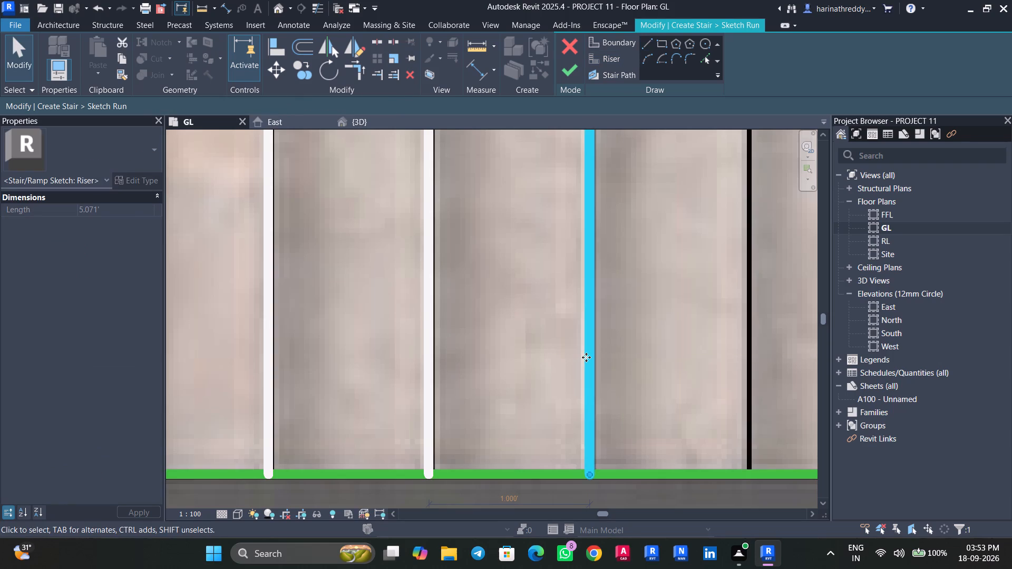
pyautogui.press('Escape')
# Nudge the Up flight's seventh riser slightly away from the landing onto the plan's tread line.
pyautogui.click(421, 254)
pyautogui.click(429, 264)
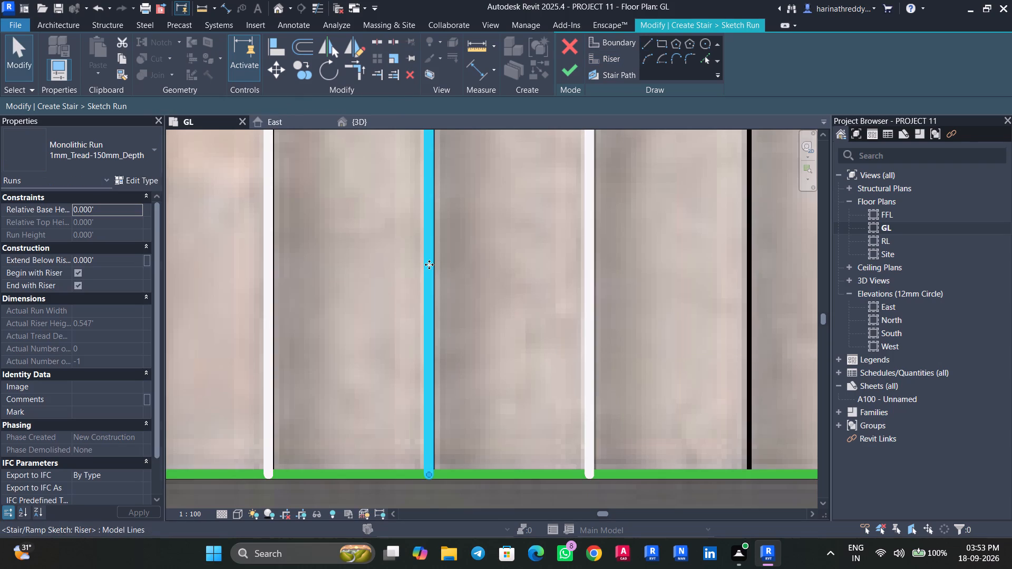
pyautogui.press('Right')
# Draw the Up flight's ninth riser through the plan's Up arrowhead, from the divider boundary to the outer boundary.
pyautogui.scroll(-3, 505, 241)
pyautogui.moveTo(509, 242); pyautogui.dragTo(515, 410, button='middle')
pyautogui.click(617, 58)
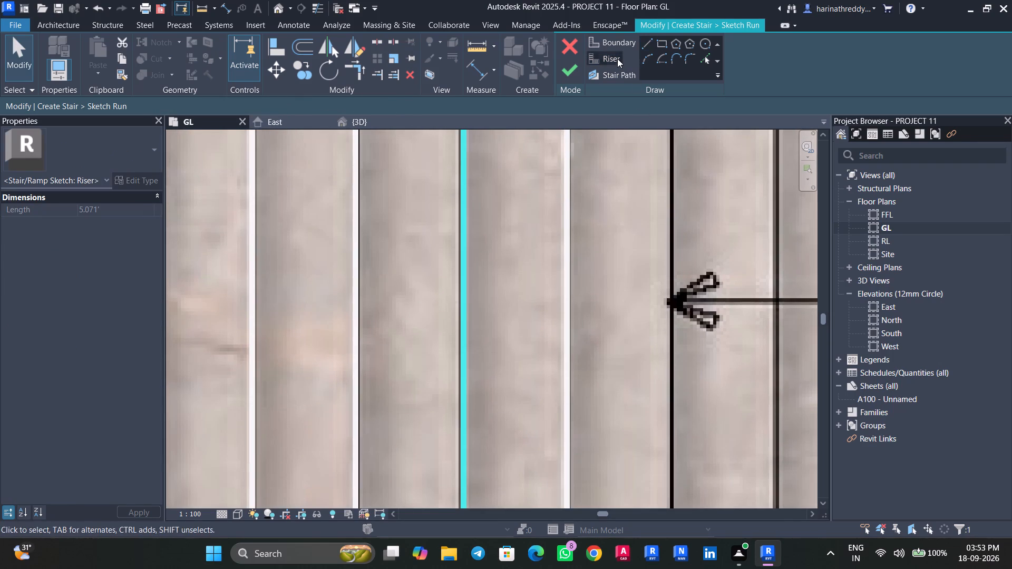
pyautogui.scroll(-4, 672, 161)
pyautogui.moveTo(672, 182); pyautogui.dragTo(639, 329, button='middle')
pyautogui.click(638, 239)
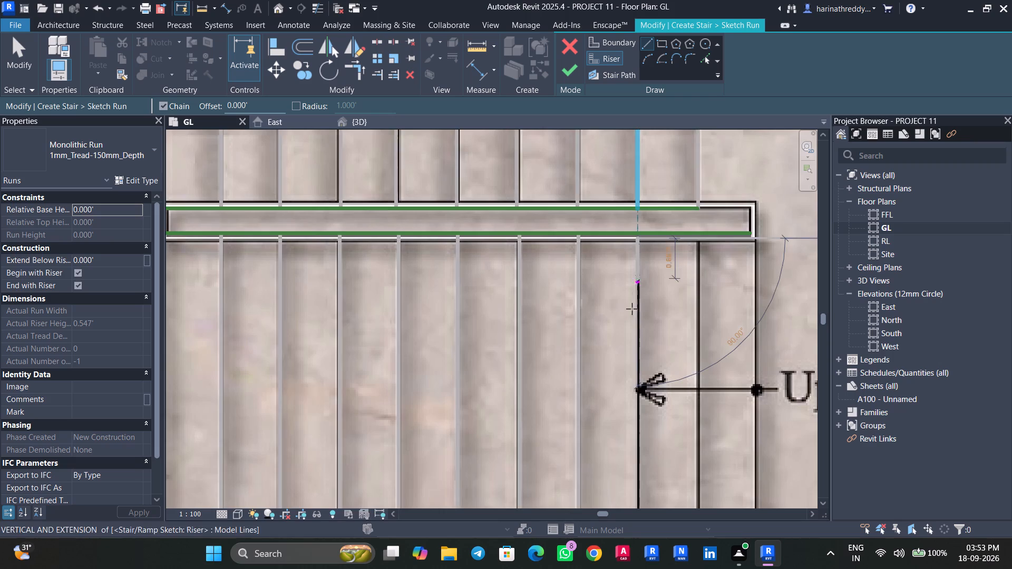
pyautogui.moveTo(632, 336); pyautogui.dragTo(590, 142, button='middle')
pyautogui.click(595, 341)
pyautogui.press('Escape')
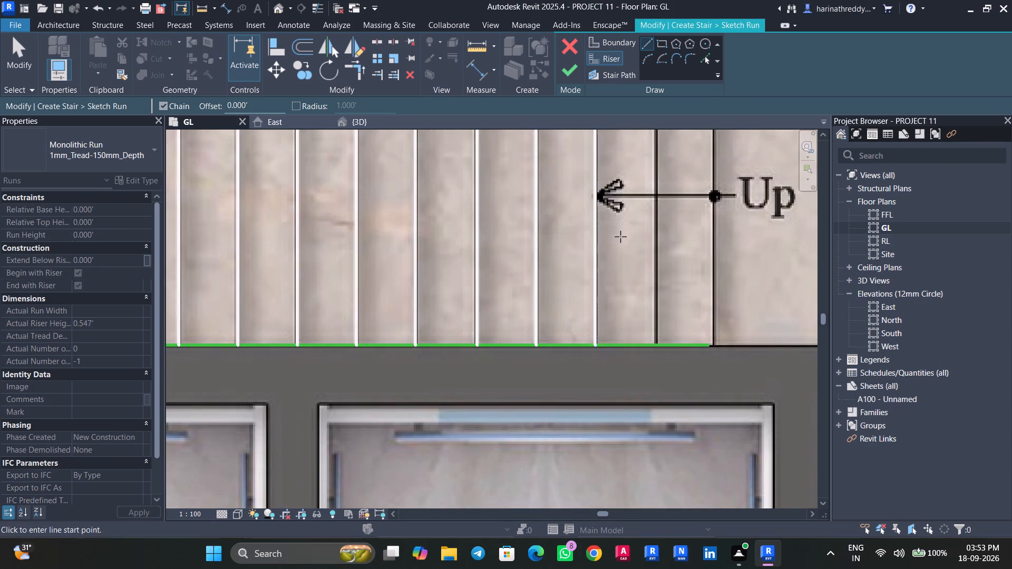
# Draw the Up flight's tenth riser over the plan's tread line, from the divider boundary to the outer boundary.
pyautogui.moveTo(620, 248); pyautogui.dragTo(622, 392, button='middle')
pyautogui.click(659, 187)
pyautogui.moveTo(661, 309); pyautogui.dragTo(652, 280, button='middle')
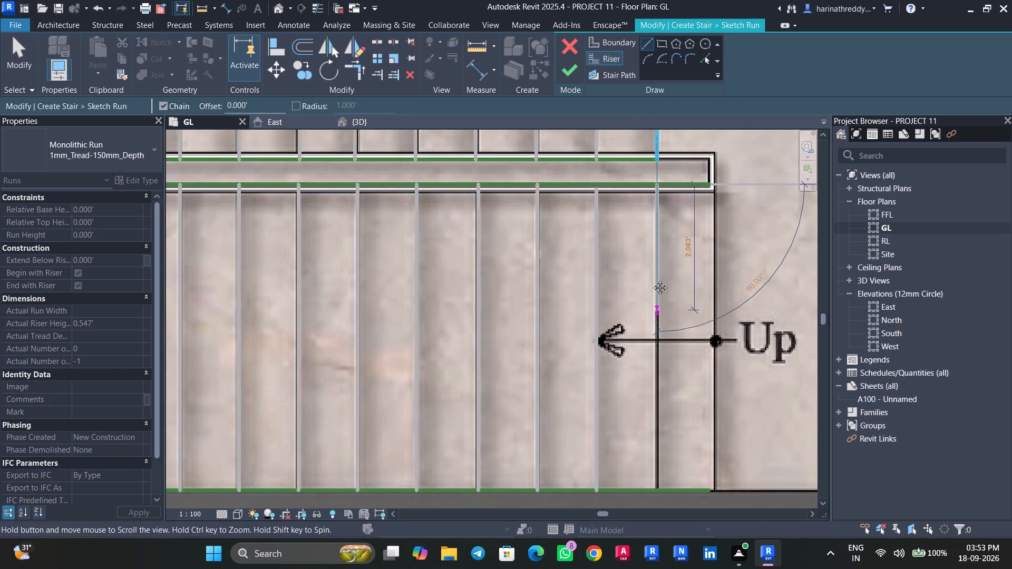
pyautogui.moveTo(652, 280); pyautogui.dragTo(634, 199, button='middle')
pyautogui.click(626, 378)
pyautogui.press('Escape')
# Draw the Up flight's eleventh riser at the divider's end, about 5.07' long, and nudge it away from the landing onto the plan's edge line.
pyautogui.moveTo(659, 225); pyautogui.dragTo(626, 387, button='middle')
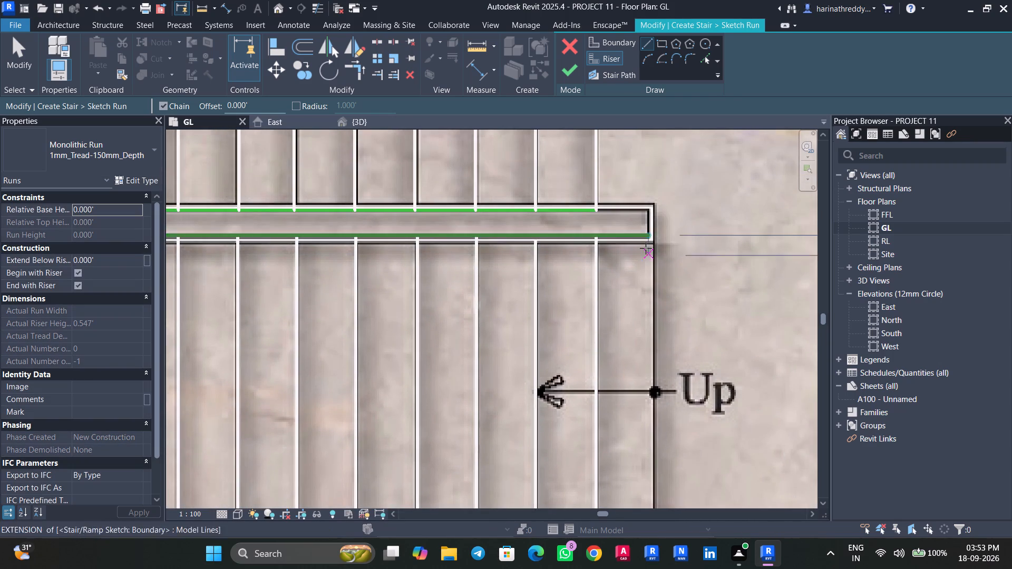
pyautogui.click(650, 237)
pyautogui.moveTo(649, 375); pyautogui.dragTo(639, 212, button='middle')
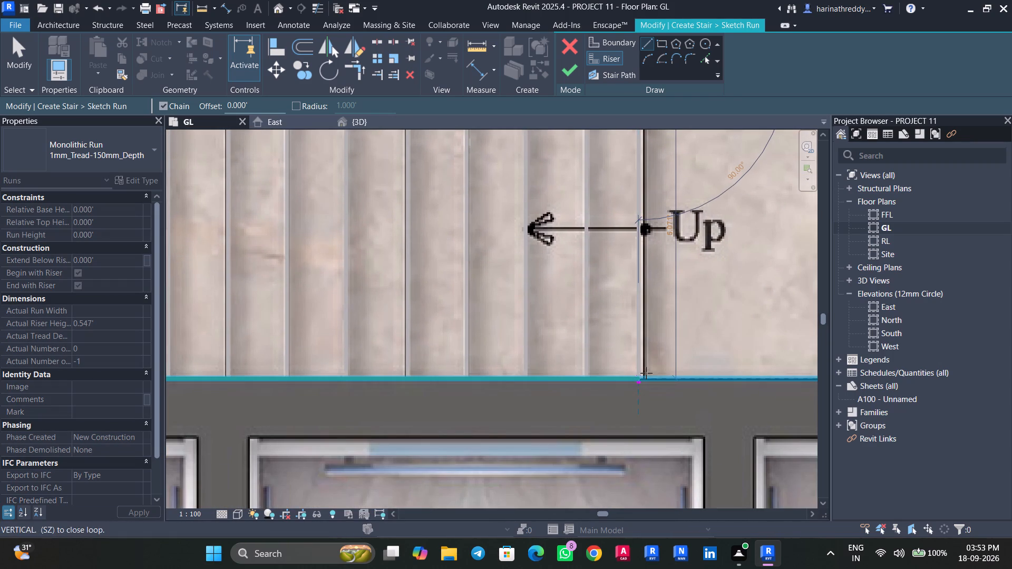
pyautogui.click(646, 373)
pyautogui.press('Escape')
pyautogui.press('Escape')
pyautogui.click(637, 348)
pyautogui.press('Right')
pyautogui.press('Right')
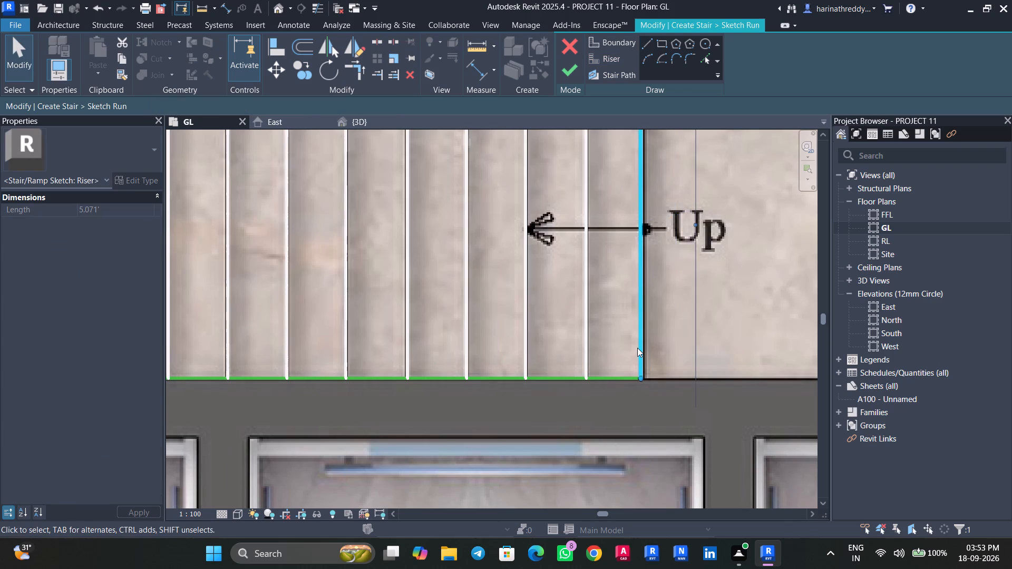
pyautogui.press('Escape')
# Draw the U-shaped stair path from the Up flight's outermost riser, across the landing, to the Dn flight's outermost riser.
pyautogui.scroll(-3, 681, 300)
pyautogui.moveTo(673, 212); pyautogui.dragTo(653, 334, button='middle')
pyautogui.scroll(-1, 673, 220)
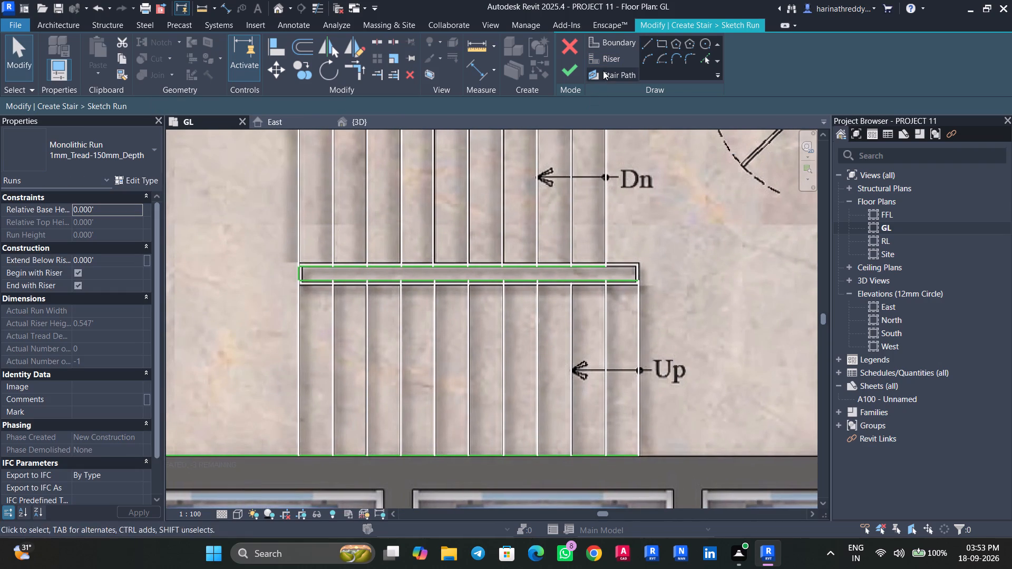
pyautogui.click(603, 71)
pyautogui.click(635, 374)
pyautogui.press('Escape')
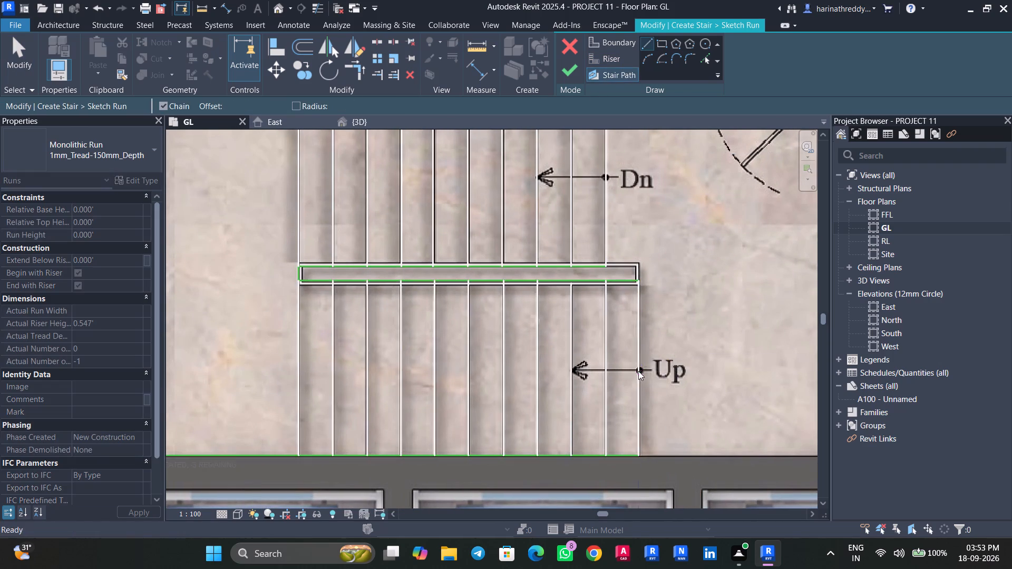
pyautogui.click(640, 370)
pyautogui.moveTo(494, 367); pyautogui.dragTo(696, 344, button='middle')
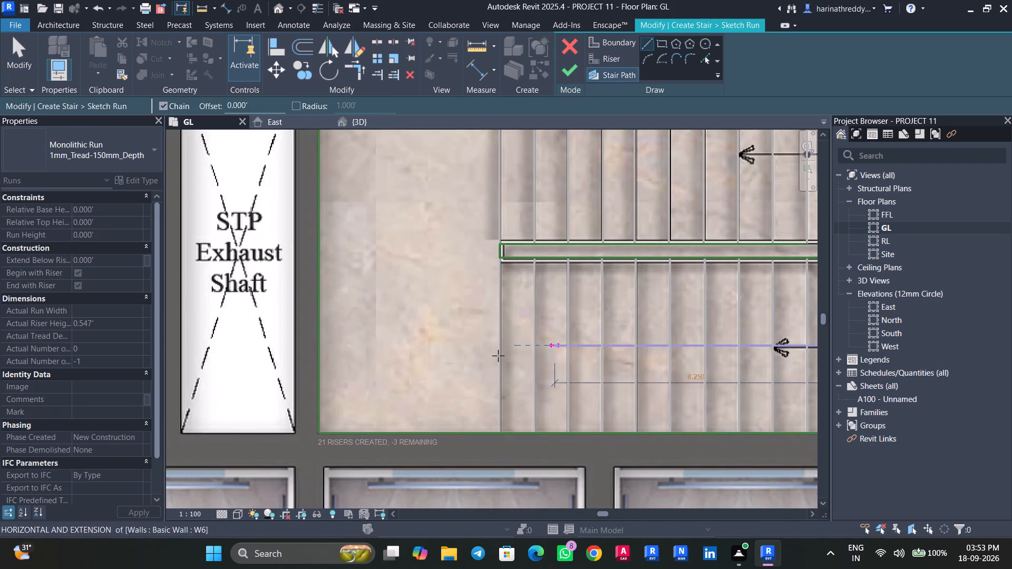
pyautogui.click(390, 351)
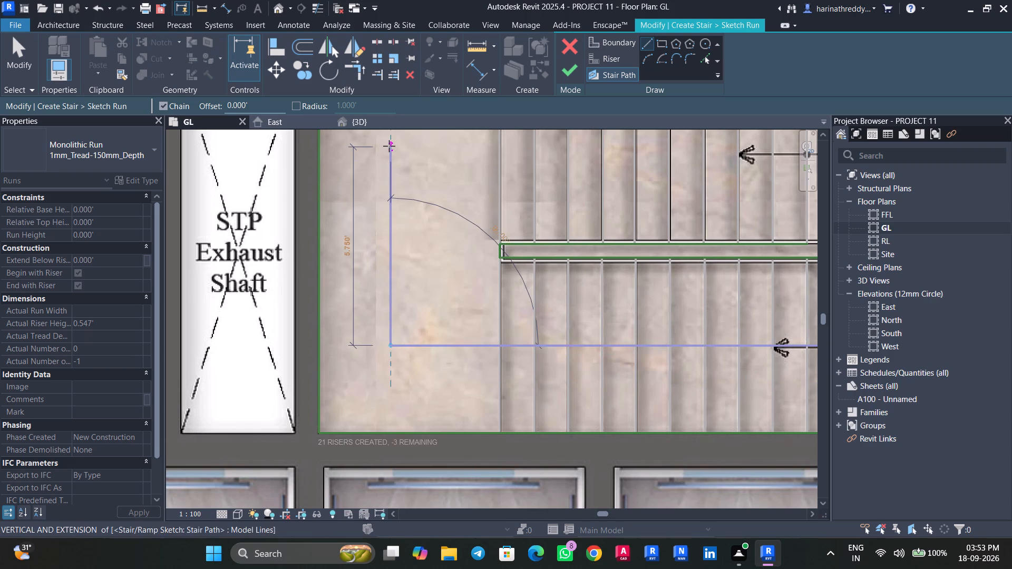
pyautogui.click(389, 146)
pyautogui.moveTo(639, 152); pyautogui.dragTo(437, 219, button='middle')
pyautogui.press('Escape')
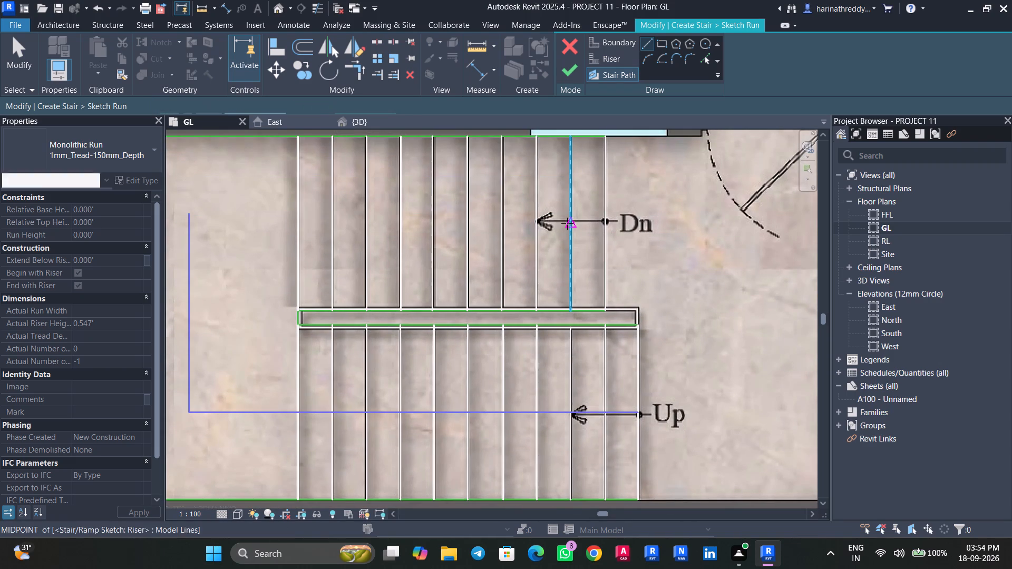
pyautogui.click(188, 217)
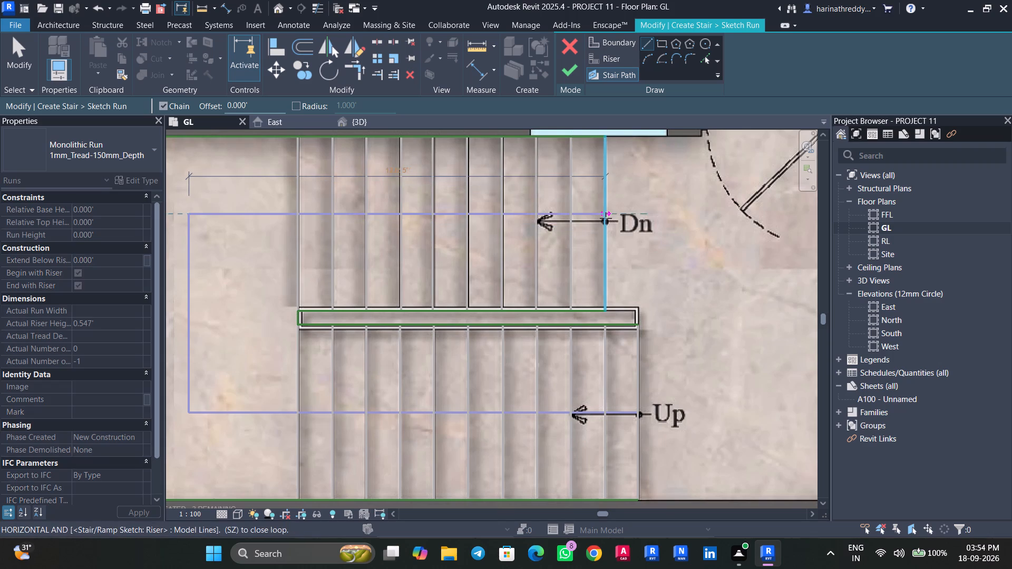
pyautogui.click(606, 218)
pyautogui.press('Escape')
# Finish the run sketch and complete the stair.
pyautogui.click(566, 66)
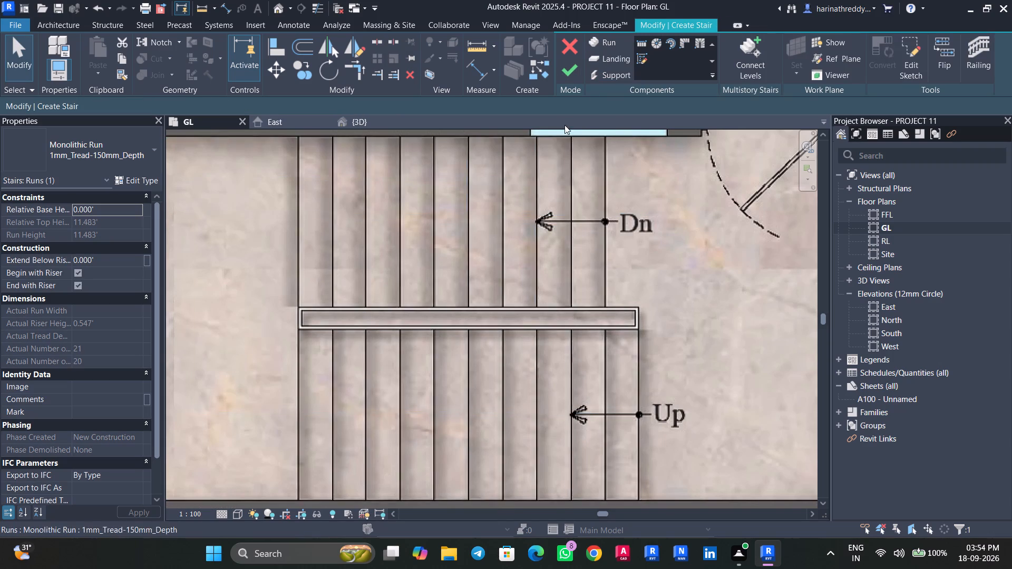
pyautogui.click(118, 130)
pyautogui.click(108, 144)
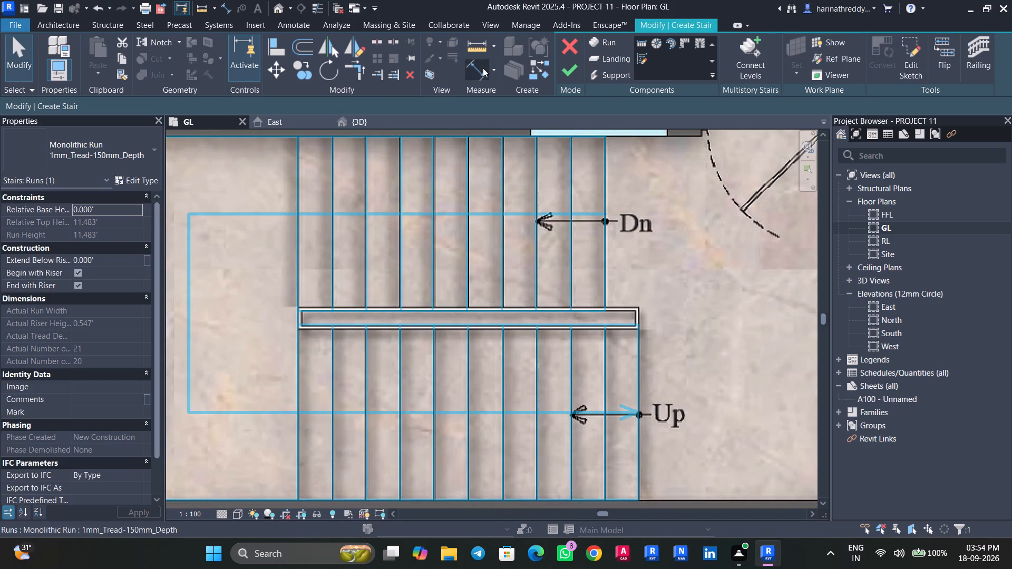
pyautogui.click(561, 68)
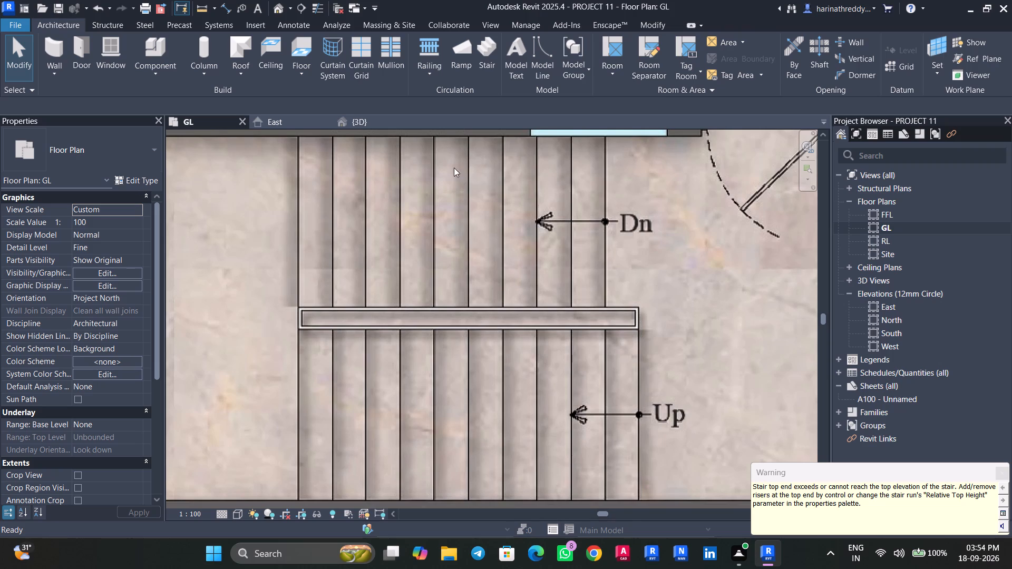
# Examine the new staircase and its railings in the 3D view, together with the rest of the apartment block.
pyautogui.click(367, 125)
pyautogui.scroll(6, 362, 289)
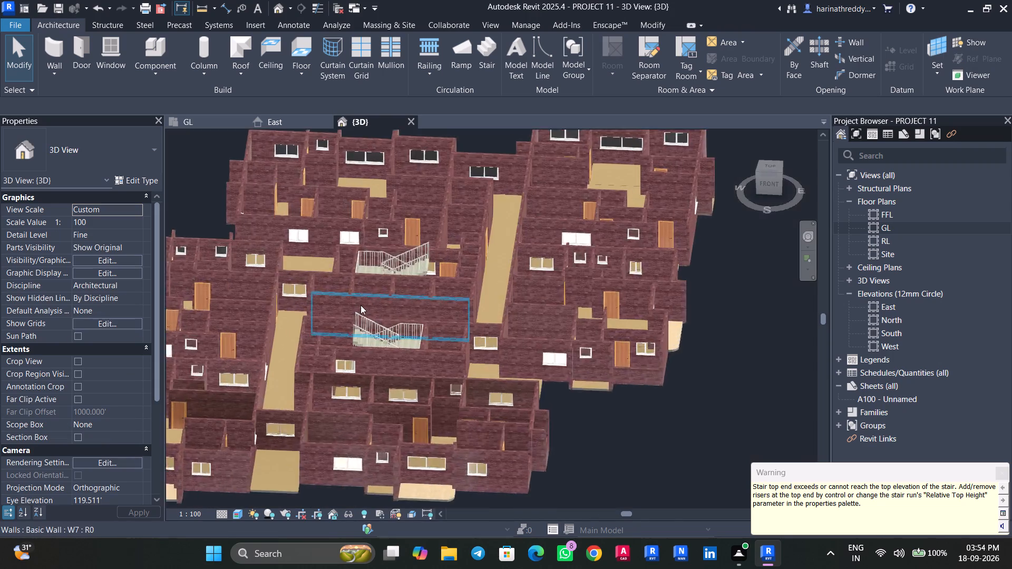
pyautogui.scroll(9, 361, 305)
pyautogui.press('Escape')
pyautogui.click(513, 418)
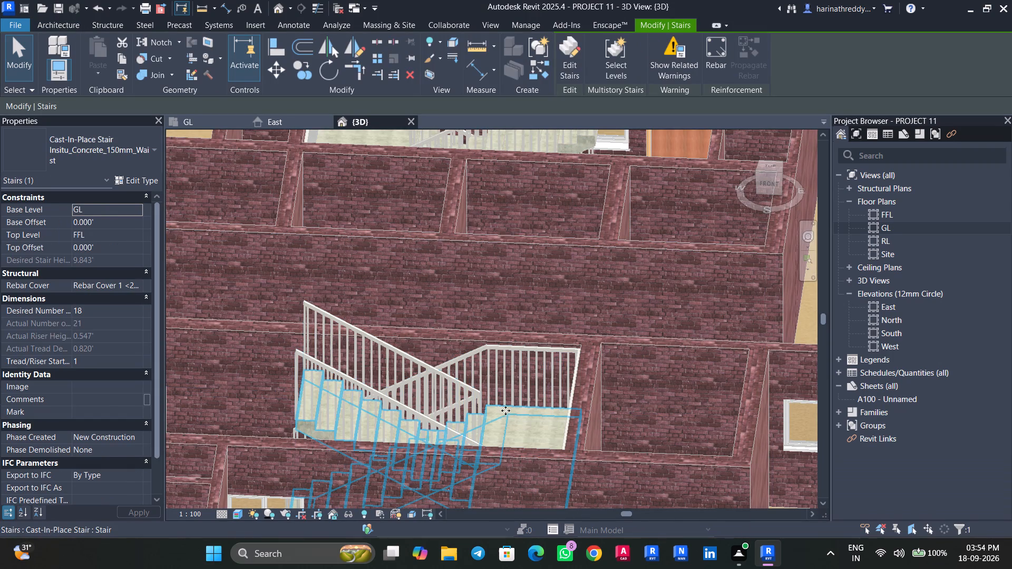
pyautogui.press('Escape')
pyautogui.scroll(-3, 369, 338)
pyautogui.scroll(1, 369, 338)
pyautogui.scroll(-4, 369, 338)
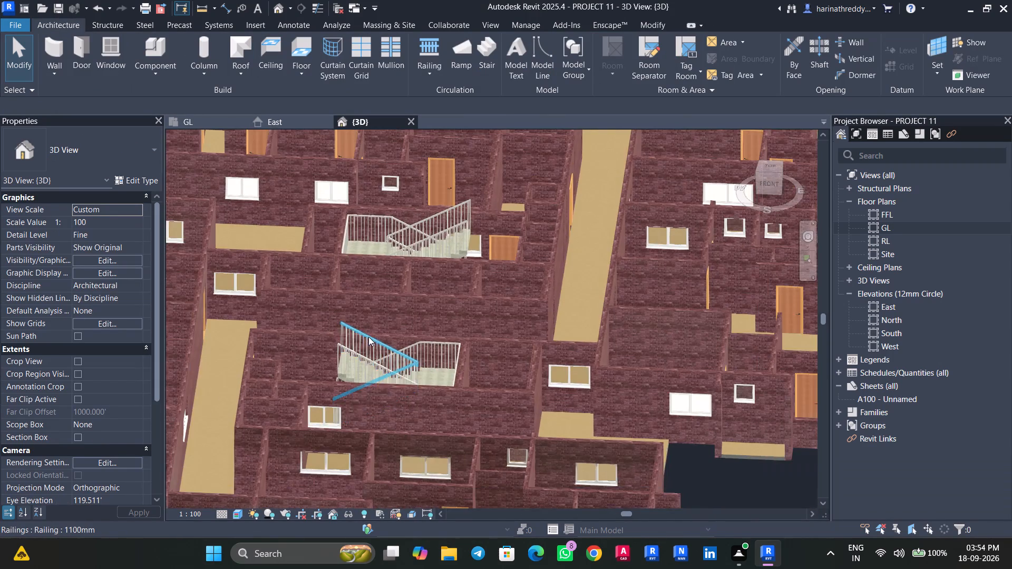
pyautogui.scroll(-6, 368, 337)
pyautogui.press('Escape')
pyautogui.keyDown('shift'); pyautogui.moveTo(602, 439); pyautogui.dragTo(608, 437, button='middle'); pyautogui.keyUp('shift')
pyautogui.keyDown('shift'); pyautogui.moveTo(611, 433); pyautogui.dragTo(672, 408, button='middle'); pyautogui.keyUp('shift')
pyautogui.moveTo(581, 425); pyautogui.dragTo(813, 358, button='middle')
# Save the project.
pyautogui.hotkey('ctrl', 's')
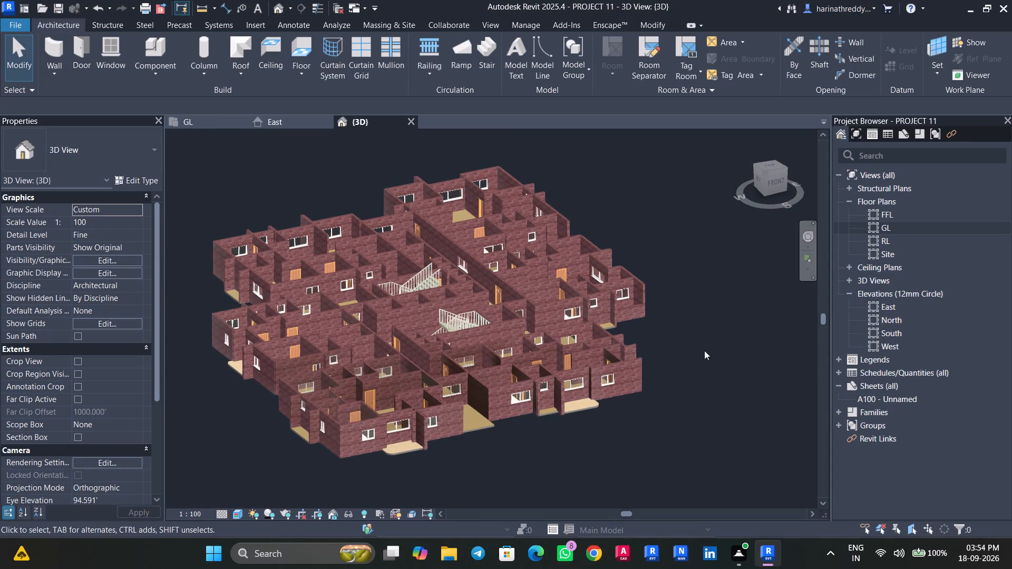
# Set the texture sample size of the wide balcony floor type's WIDE BALCONY finish material to 4' by 4'.
pyautogui.scroll(4, 417, 409)
pyautogui.scroll(4, 495, 447)
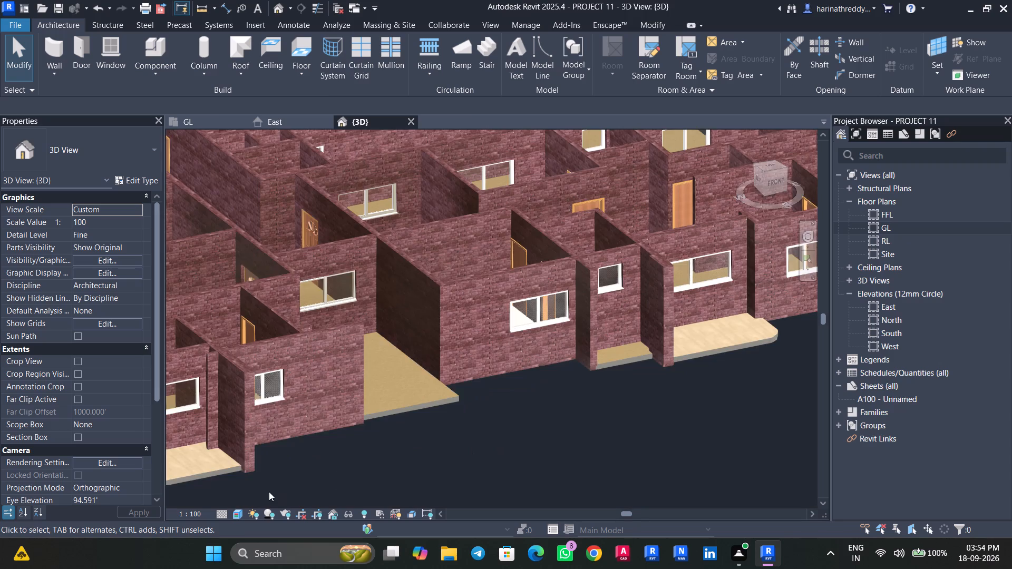
pyautogui.moveTo(273, 492); pyautogui.dragTo(504, 465, button='middle')
pyautogui.scroll(16, 321, 455)
pyautogui.click(478, 442)
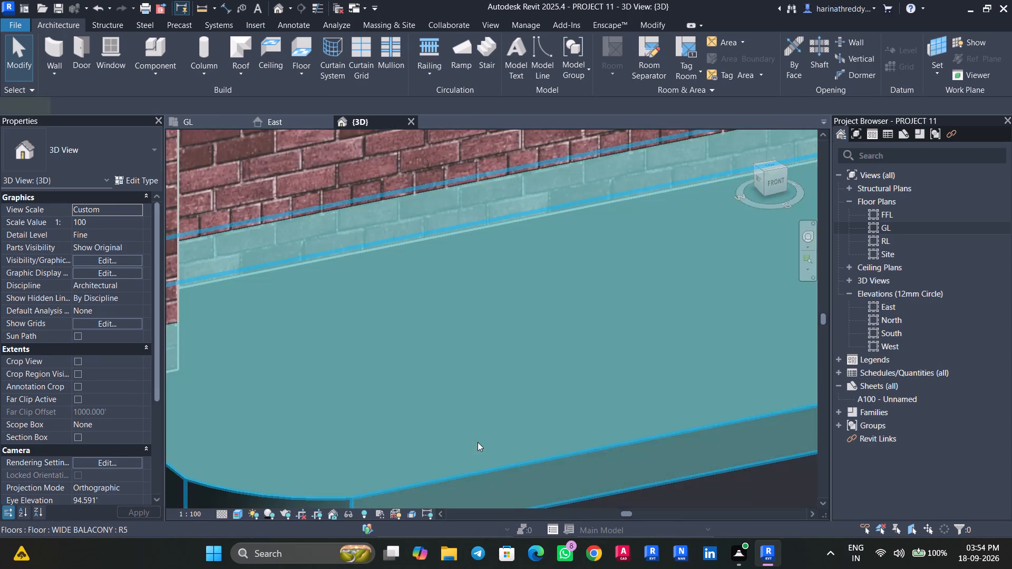
pyautogui.scroll(-4, 478, 442)
pyautogui.press('Escape')
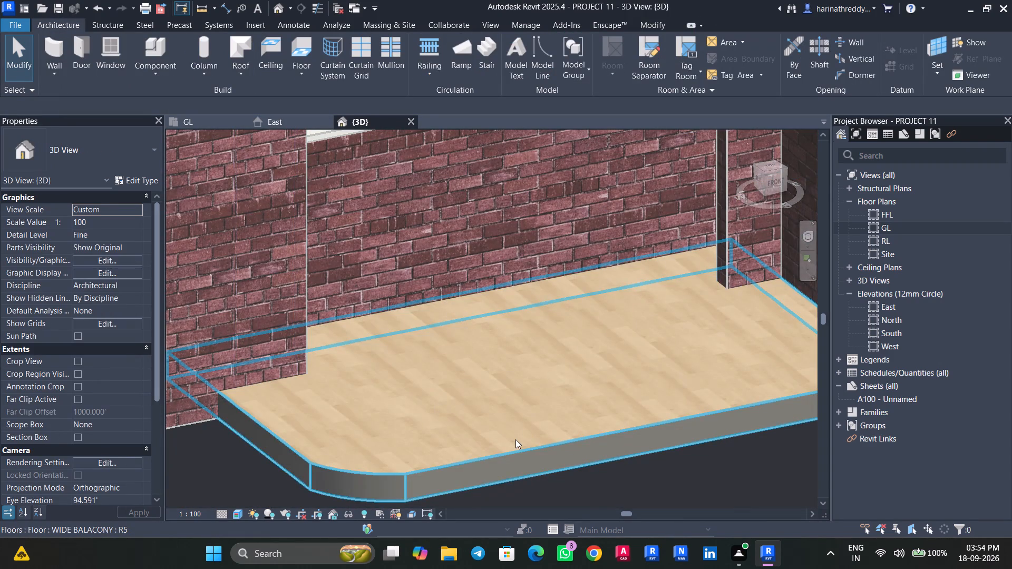
pyautogui.click(515, 439)
pyautogui.click(144, 184)
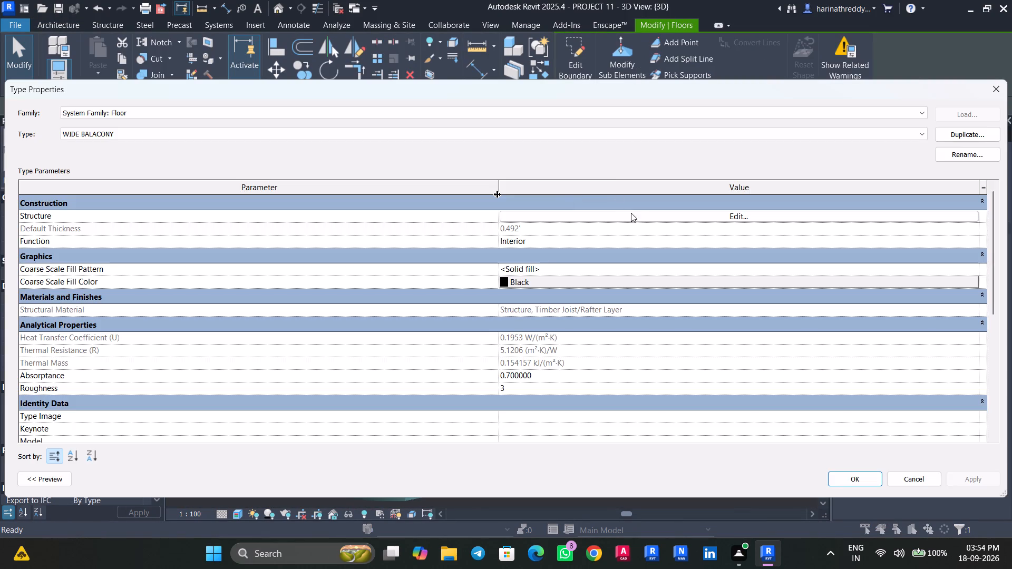
pyautogui.click(631, 216)
pyautogui.click(483, 200)
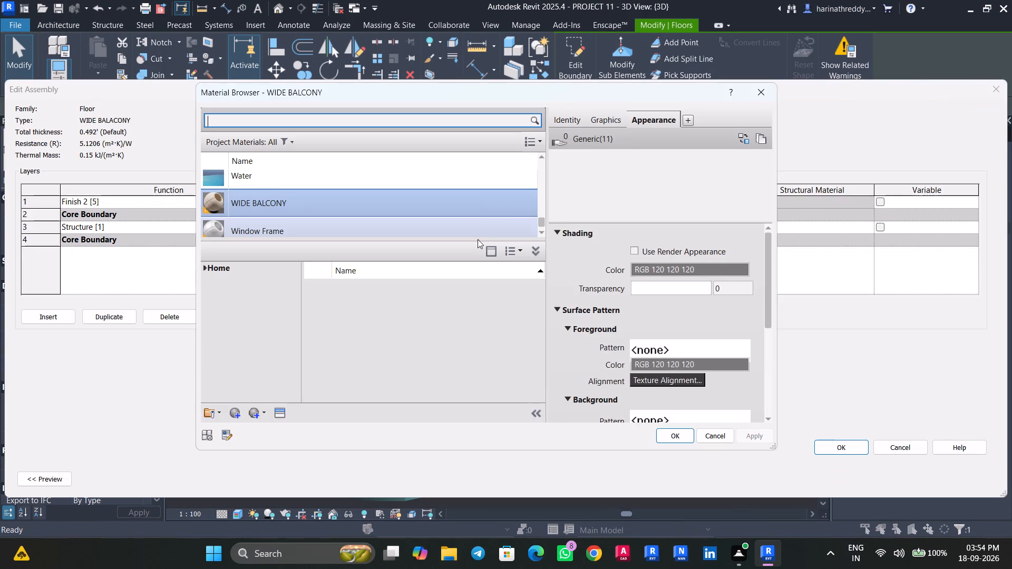
pyautogui.click(669, 301)
pyautogui.moveTo(519, 341); pyautogui.dragTo(516, 358)
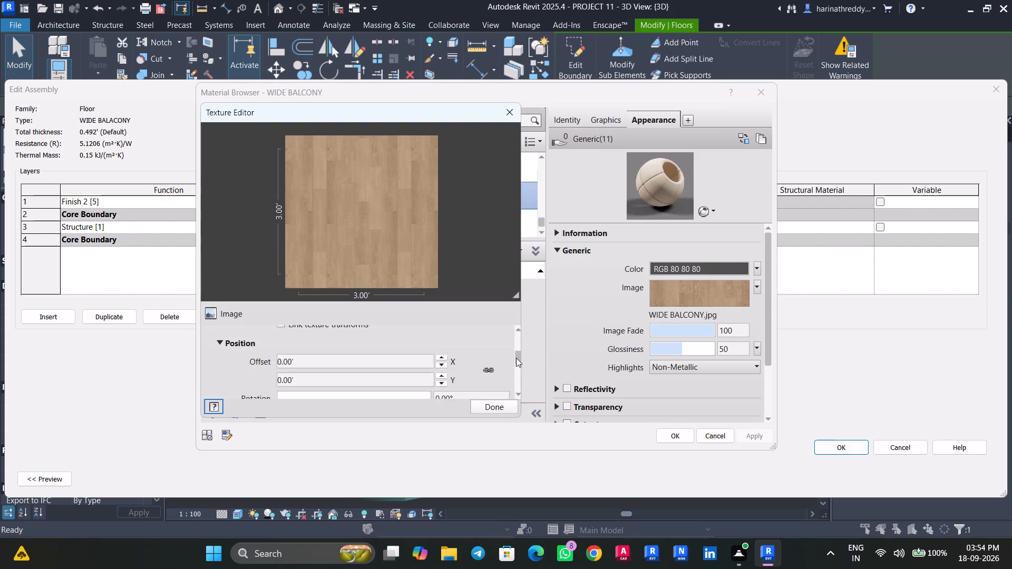
pyautogui.moveTo(516, 358); pyautogui.dragTo(518, 375)
pyautogui.click(368, 346)
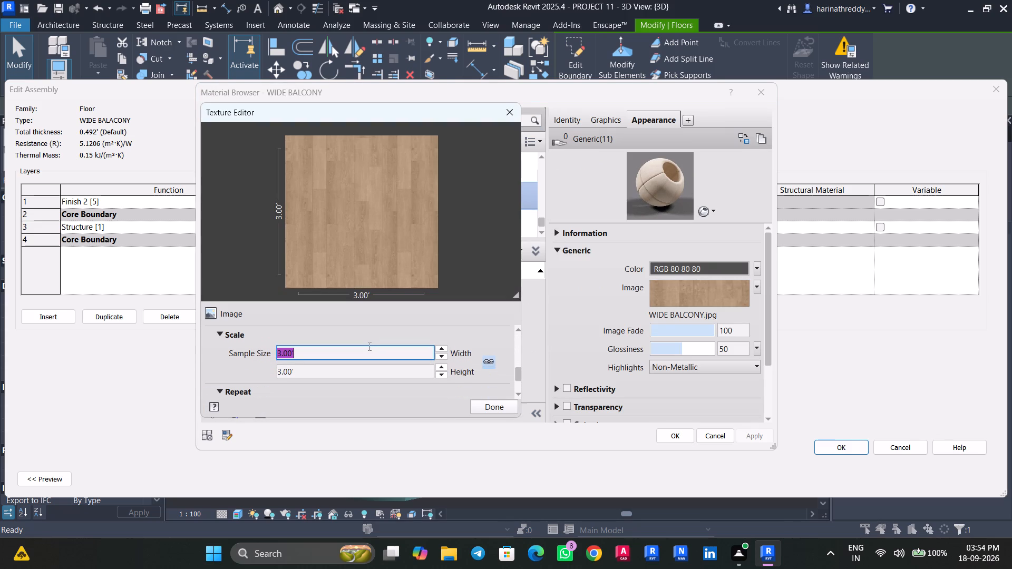
pyautogui.write("4'")
pyautogui.press('Return')
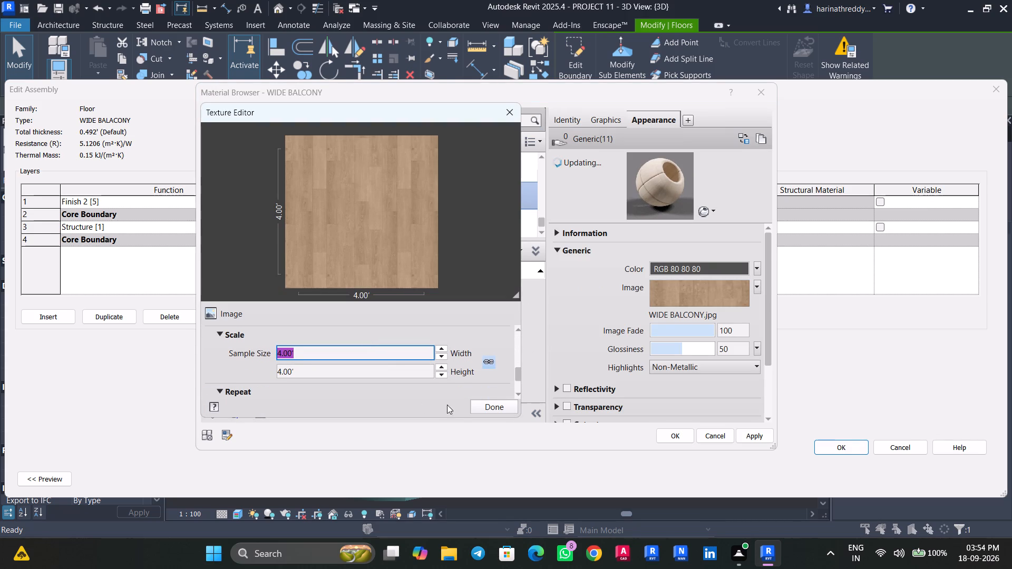
pyautogui.click(496, 406)
pyautogui.click(747, 437)
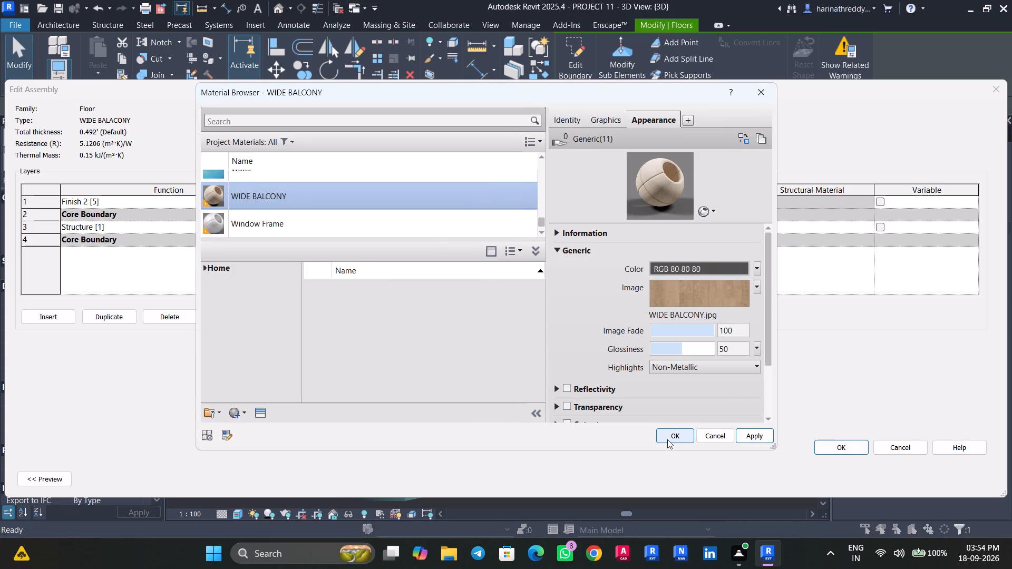
pyautogui.click(667, 439)
pyautogui.click(822, 443)
pyautogui.click(975, 474)
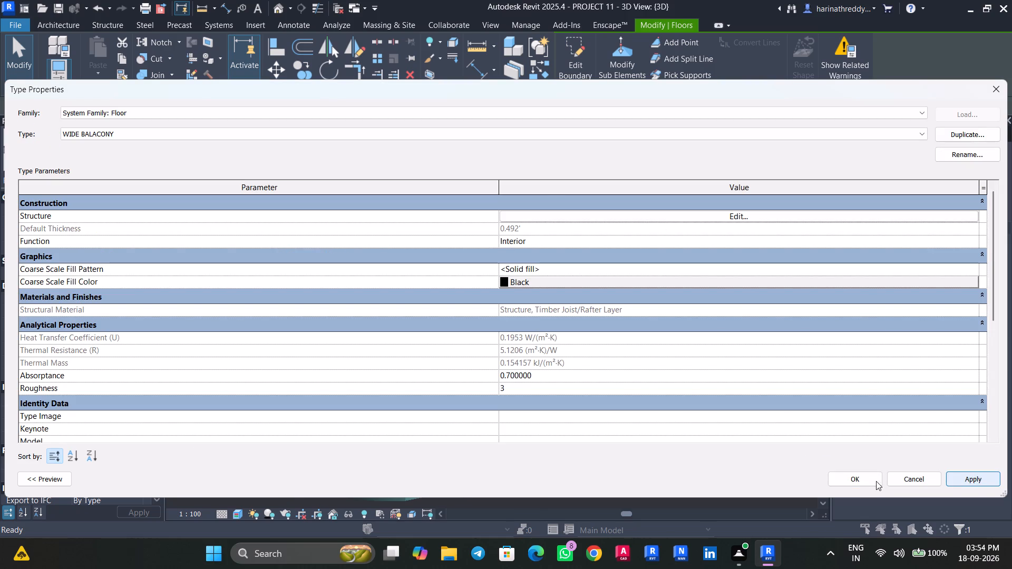
pyautogui.click(859, 480)
pyautogui.press('Escape')
# Examine the rescaled balcony finish, the room floors and both staircases from several sides of the 3D model.
pyautogui.scroll(5, 252, 439)
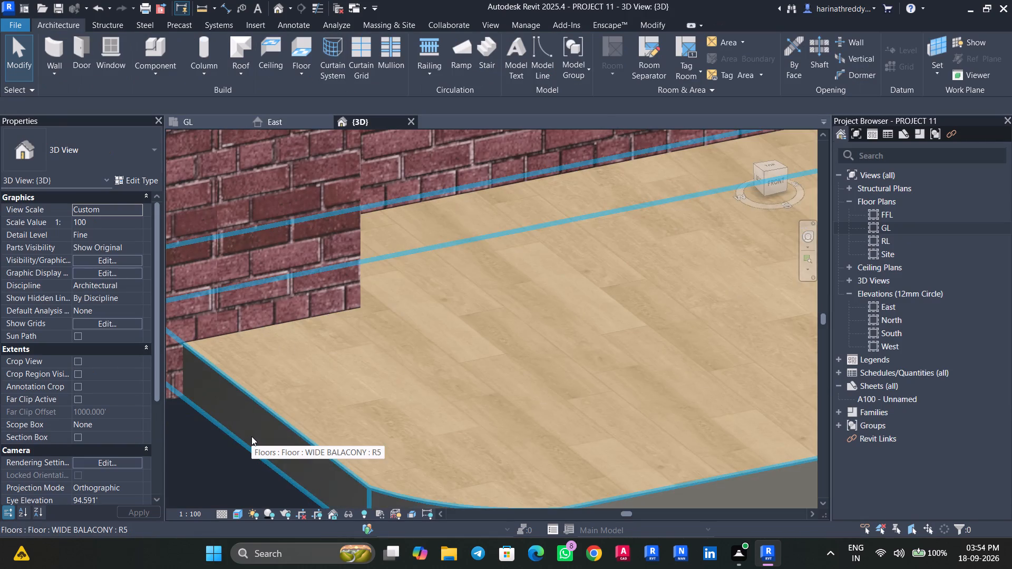
pyautogui.scroll(-18, 251, 436)
pyautogui.scroll(-7, 498, 431)
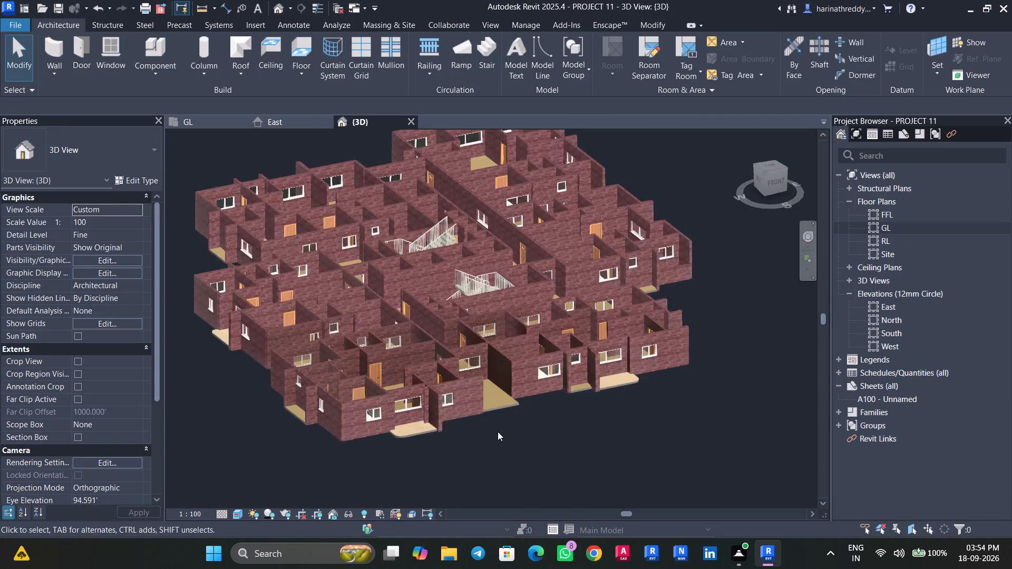
pyautogui.scroll(-3, 498, 431)
pyautogui.keyDown('shift'); pyautogui.moveTo(687, 368); pyautogui.dragTo(781, 442, button='middle'); pyautogui.keyUp('shift')
pyautogui.moveTo(678, 417); pyautogui.dragTo(792, 388, button='middle')
pyautogui.moveTo(848, 373); pyautogui.dragTo(874, 361, button='middle')
pyautogui.scroll(3, 354, 391)
pyautogui.keyDown('shift'); pyautogui.moveTo(258, 431); pyautogui.dragTo(270, 429, button='middle'); pyautogui.keyUp('shift')
pyautogui.keyDown('shift'); pyautogui.moveTo(282, 419); pyautogui.dragTo(315, 401, button='middle'); pyautogui.keyUp('shift')
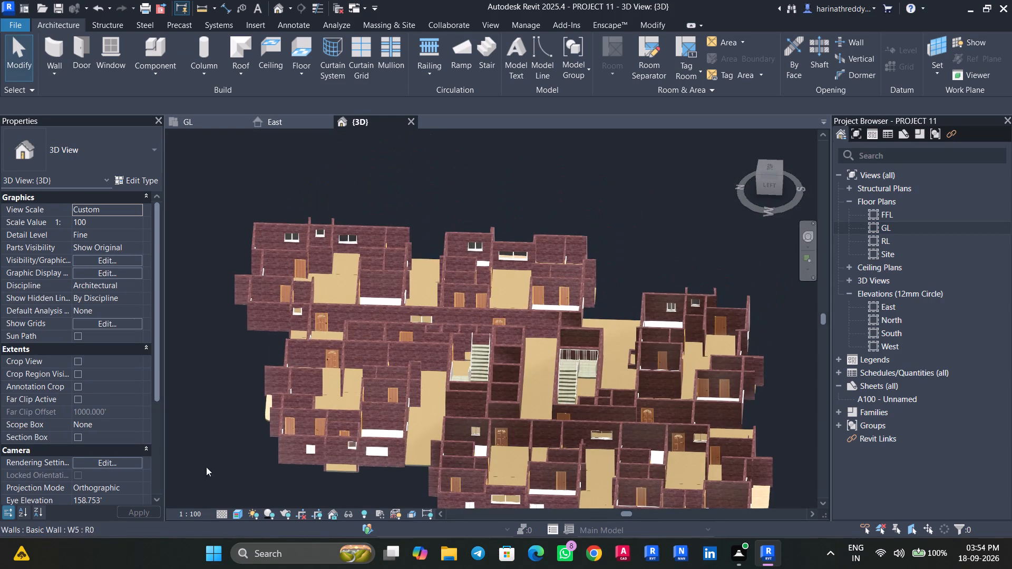
pyautogui.scroll(5, 204, 421)
pyautogui.moveTo(271, 296); pyautogui.dragTo(184, 506, button='middle')
pyautogui.scroll(10, 401, 349)
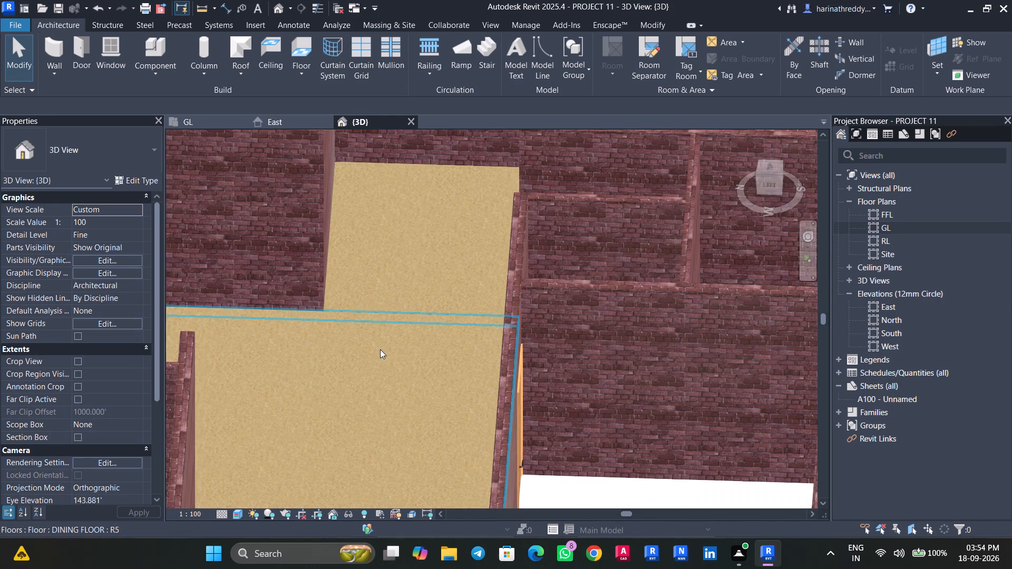
pyautogui.scroll(-20, 264, 393)
pyautogui.scroll(-1, 264, 393)
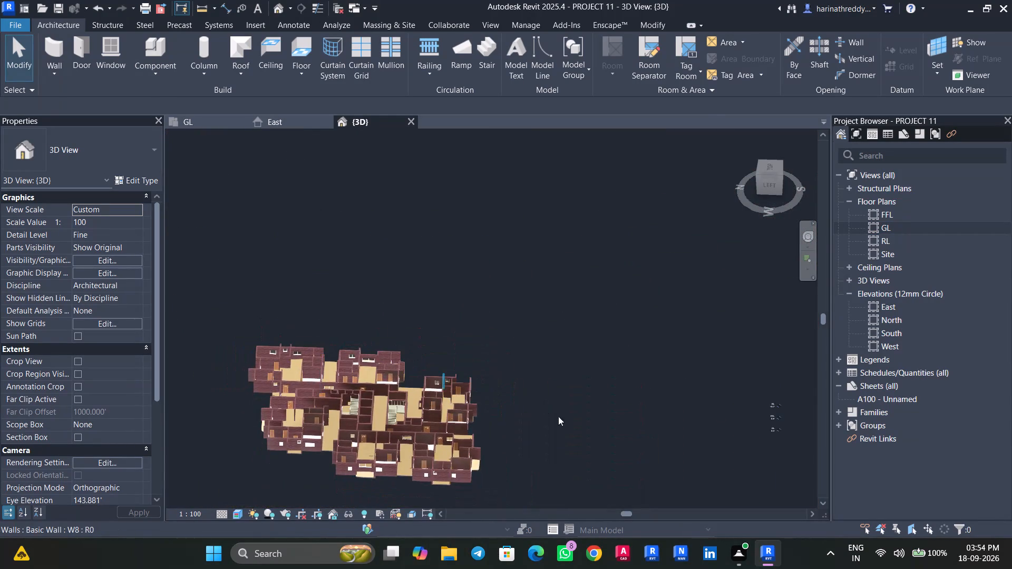
pyautogui.keyDown('shift'); pyautogui.moveTo(565, 437); pyautogui.dragTo(620, 394, button='middle'); pyautogui.keyUp('shift')
pyautogui.moveTo(605, 429); pyautogui.dragTo(643, 374, button='middle')
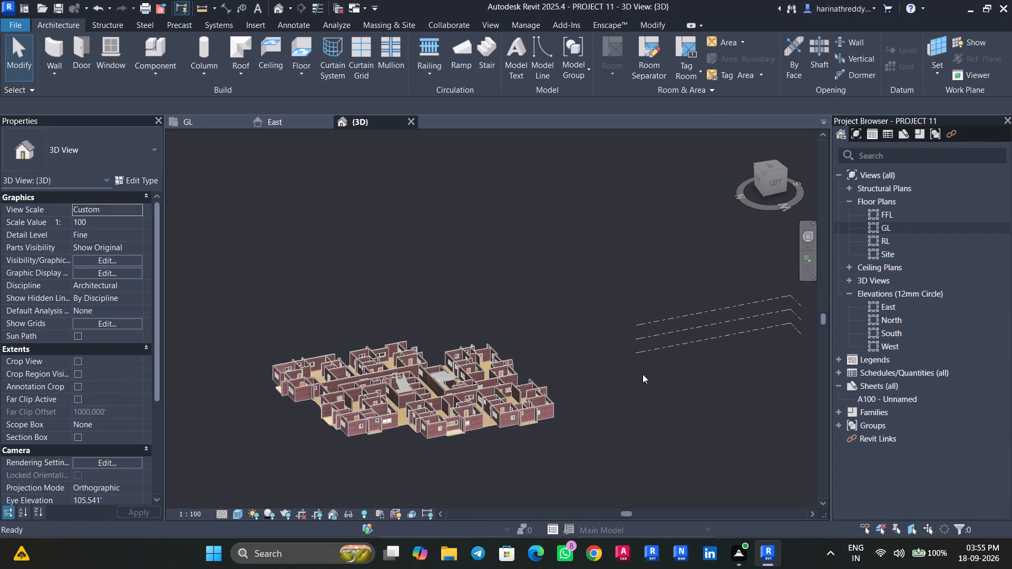
pyautogui.scroll(8, 420, 424)
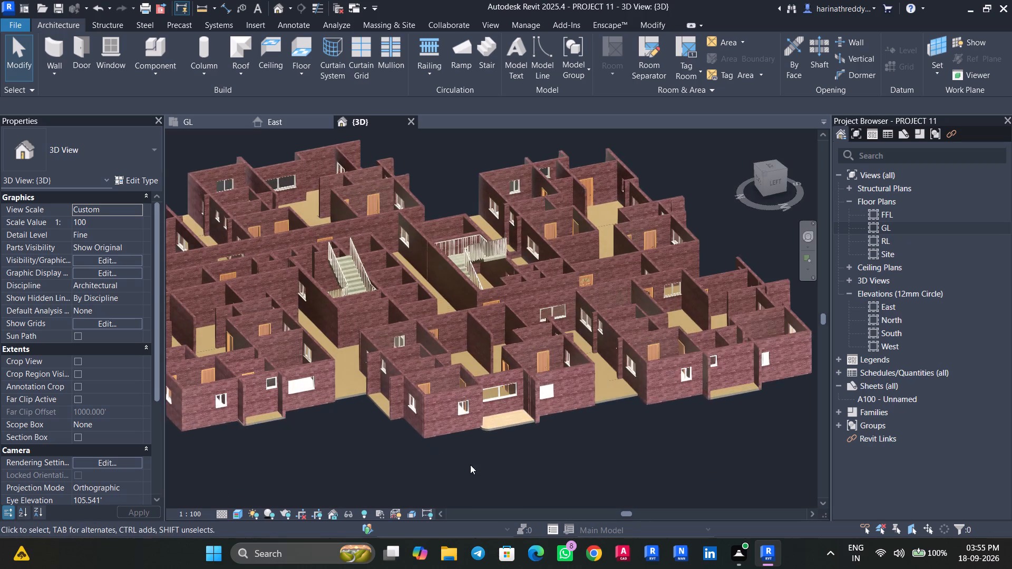
pyautogui.moveTo(471, 465); pyautogui.dragTo(606, 465, button='middle')
pyautogui.scroll(4, 432, 438)
pyautogui.moveTo(503, 448); pyautogui.dragTo(627, 474, button='middle')
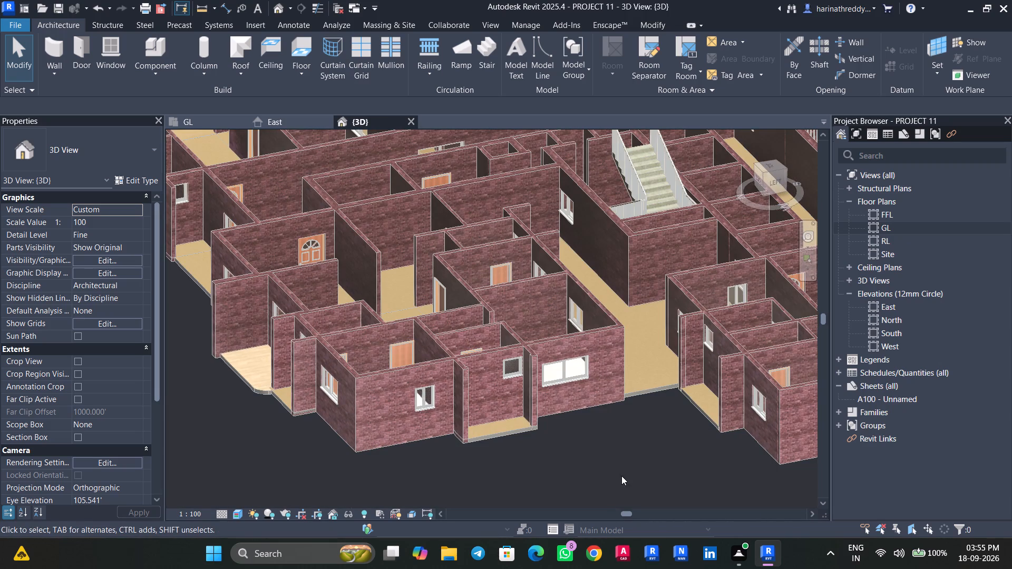
# Examine the apartment block's walls, floors, balconies and both staircases from several sides of the 3D model.
pyautogui.keyDown('shift'); pyautogui.moveTo(645, 452); pyautogui.dragTo(614, 437, button='middle'); pyautogui.keyUp('shift')
pyautogui.scroll(-3, 589, 420)
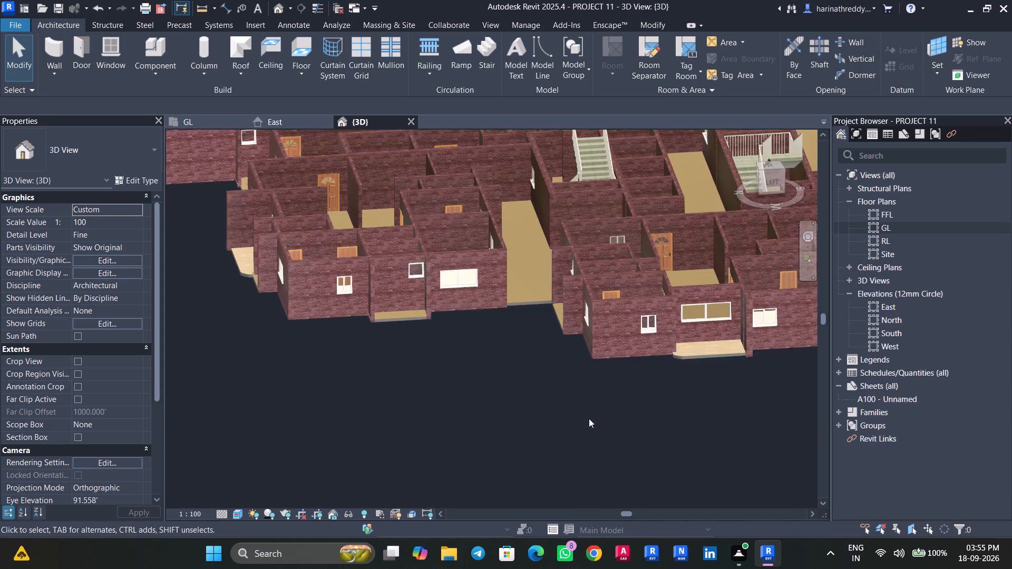
pyautogui.moveTo(584, 418); pyautogui.dragTo(636, 251, button='middle')
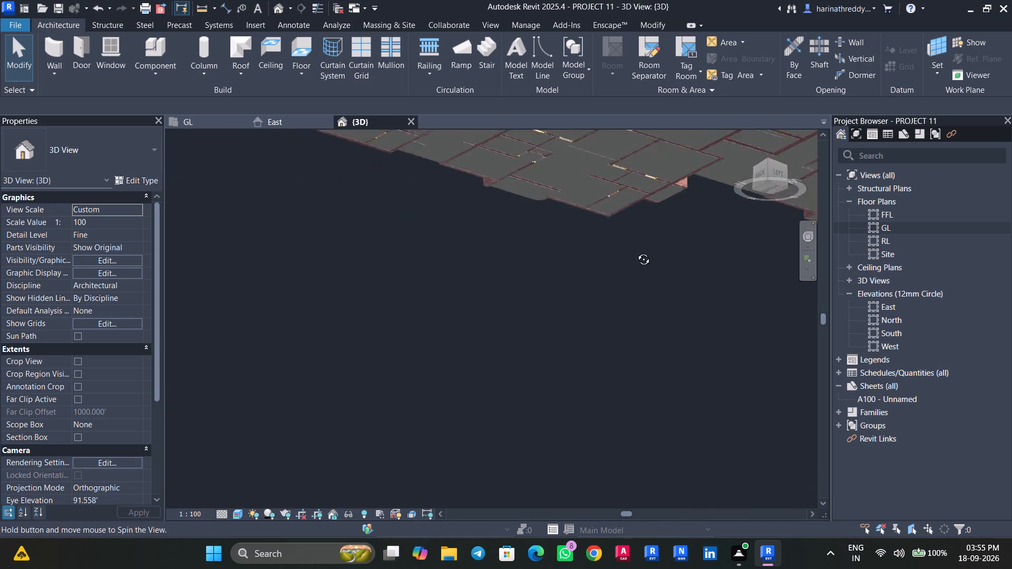
pyautogui.moveTo(636, 251); pyautogui.dragTo(684, 435, button='middle')
pyautogui.scroll(2, 437, 307)
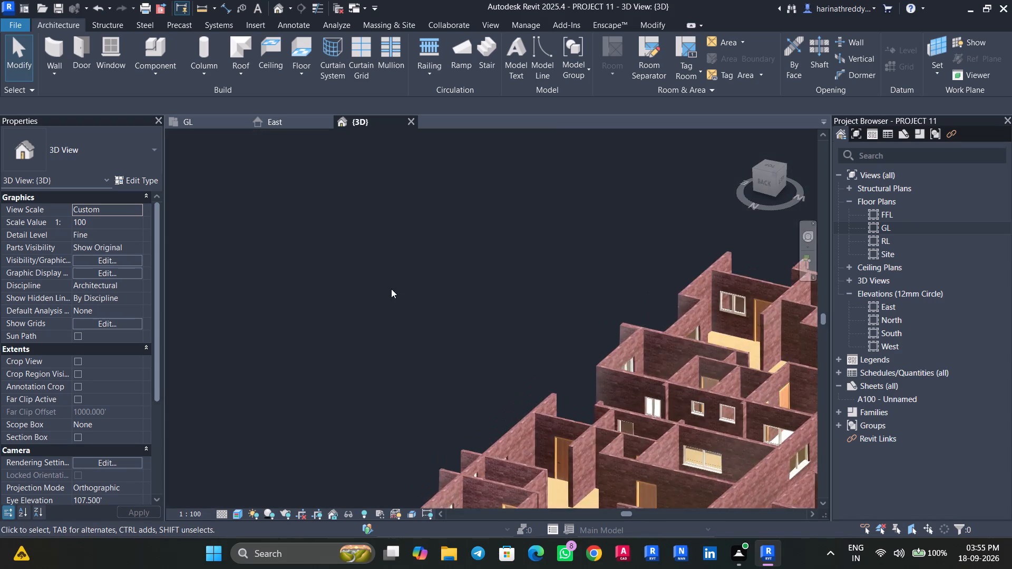
pyautogui.scroll(-8, 391, 289)
pyautogui.keyDown('shift'); pyautogui.moveTo(510, 440); pyautogui.dragTo(595, 437, button='middle'); pyautogui.keyUp('shift')
pyautogui.moveTo(568, 407); pyautogui.dragTo(246, 430, button='middle')
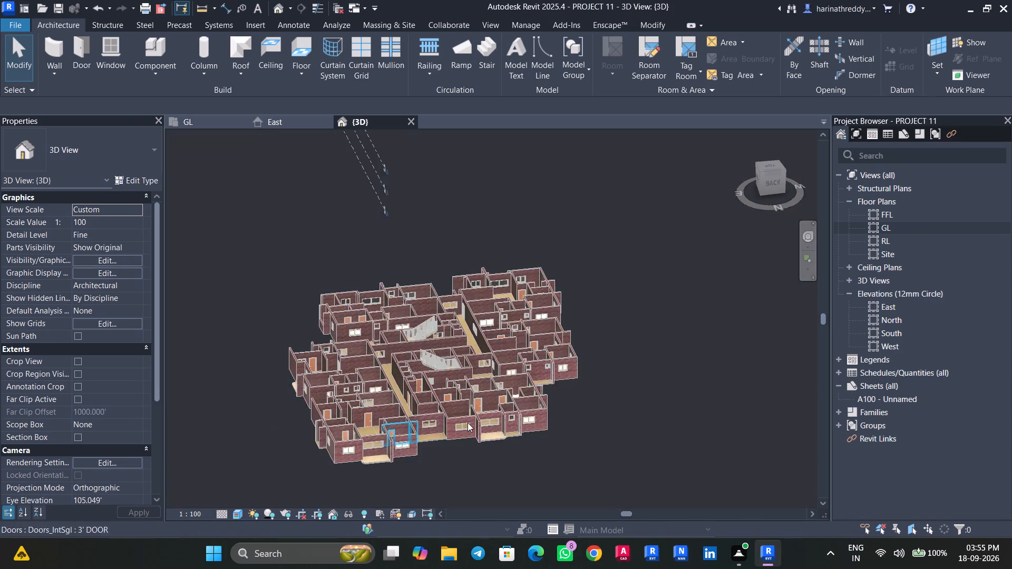
pyautogui.scroll(4, 553, 423)
pyautogui.moveTo(560, 418); pyautogui.dragTo(751, 414, button='middle')
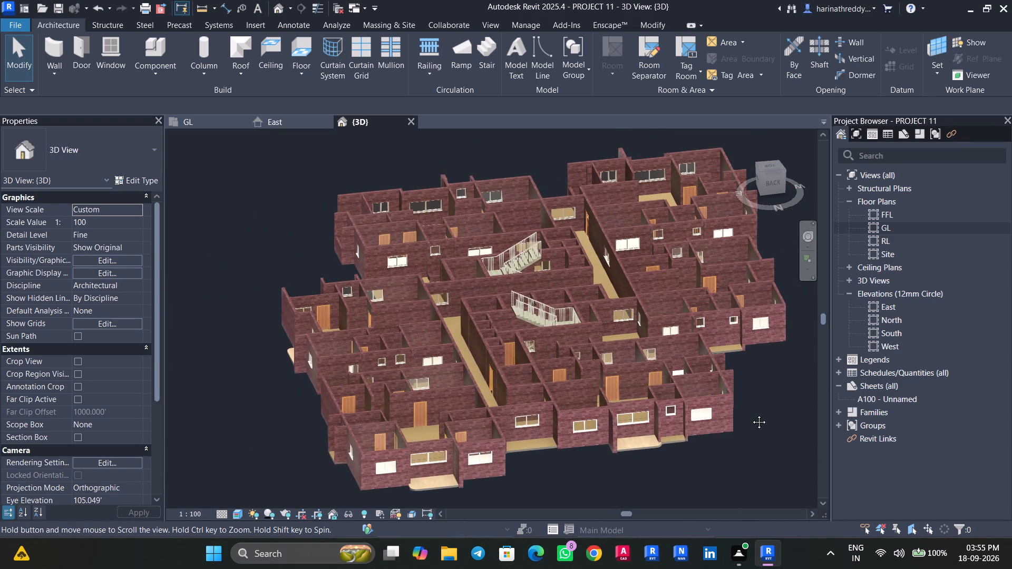
pyautogui.moveTo(751, 414); pyautogui.dragTo(750, 414, button='middle')
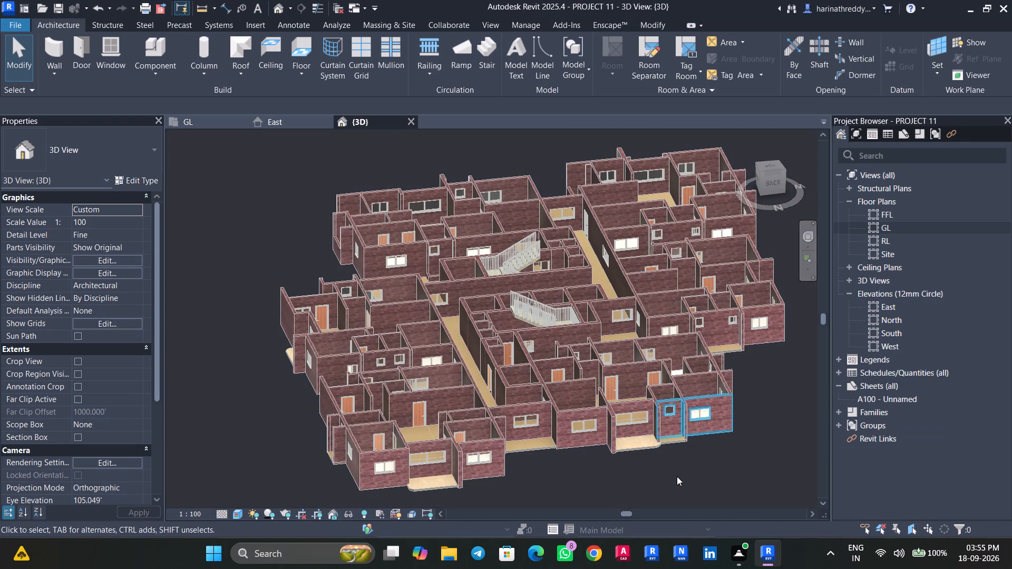
# Inspect the GL floor plan image around the flat with the 12' 0" x 8' 0" kitchen, its wide utility, master toilet and shaft.
pyautogui.click(198, 123)
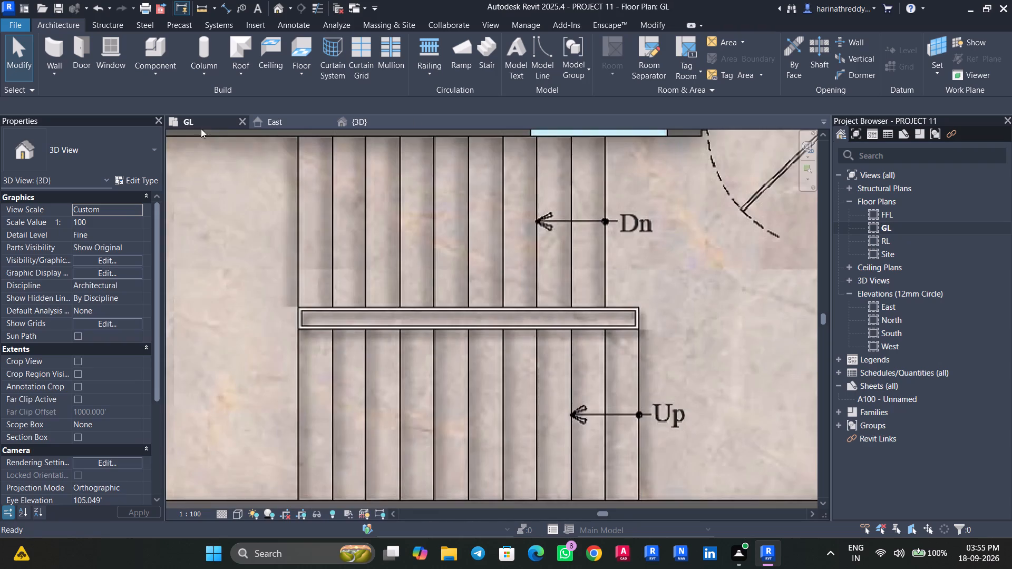
pyautogui.scroll(-14, 409, 391)
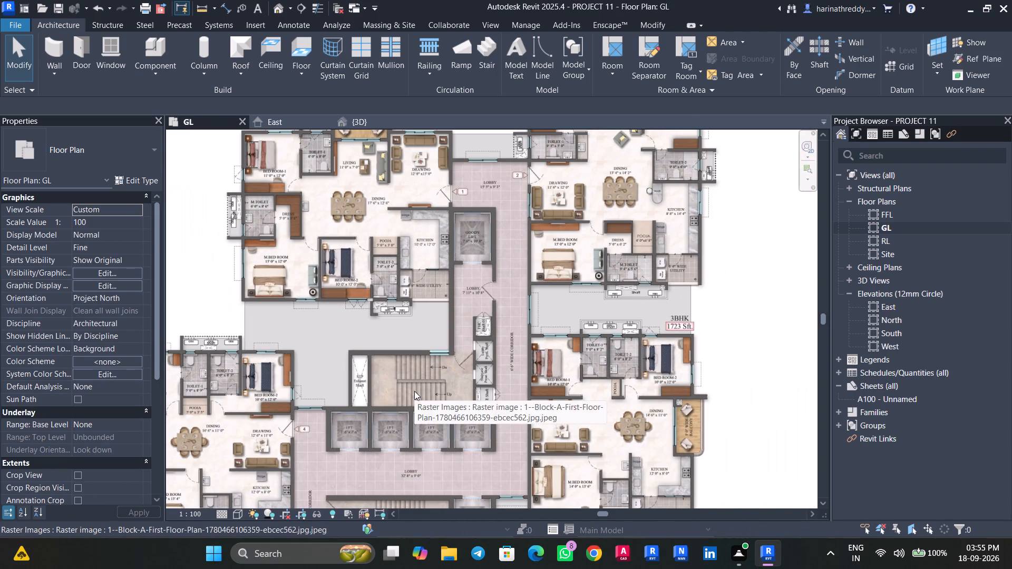
pyautogui.scroll(-3, 414, 391)
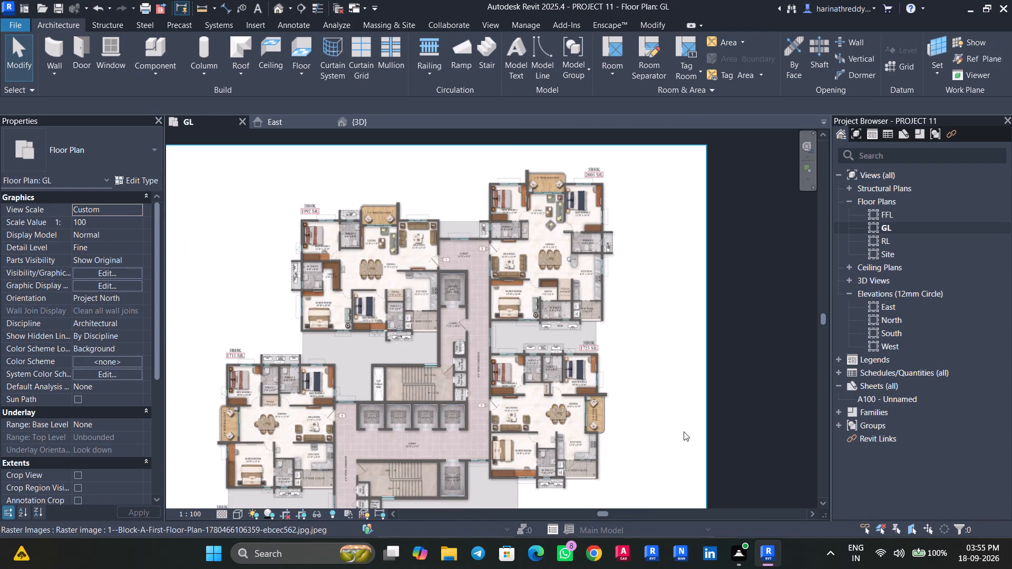
pyautogui.scroll(3, 734, 439)
pyautogui.moveTo(734, 438); pyautogui.dragTo(814, 331, button='middle')
pyautogui.scroll(1, 744, 418)
pyautogui.scroll(4, 621, 371)
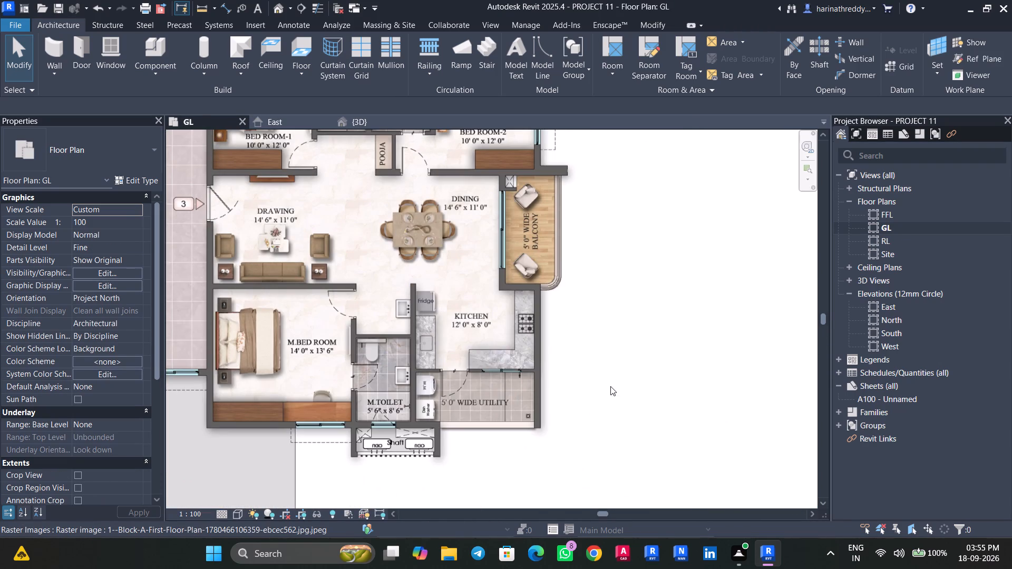
pyautogui.scroll(4, 610, 388)
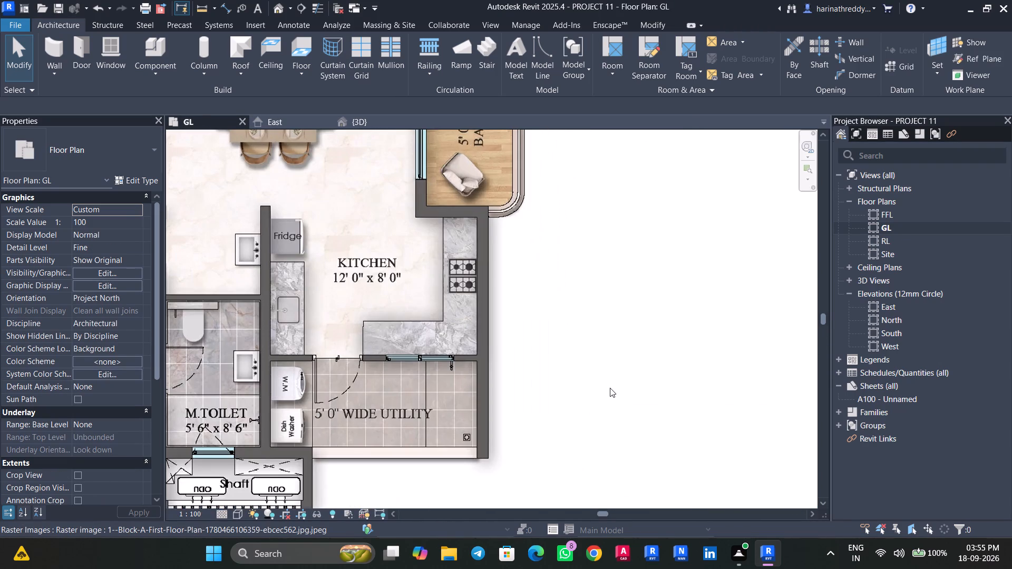
pyautogui.scroll(-2, 610, 388)
pyautogui.moveTo(596, 401); pyautogui.dragTo(689, 338, button='middle')
pyautogui.scroll(1, 601, 398)
pyautogui.moveTo(492, 445); pyautogui.dragTo(538, 417, button='middle')
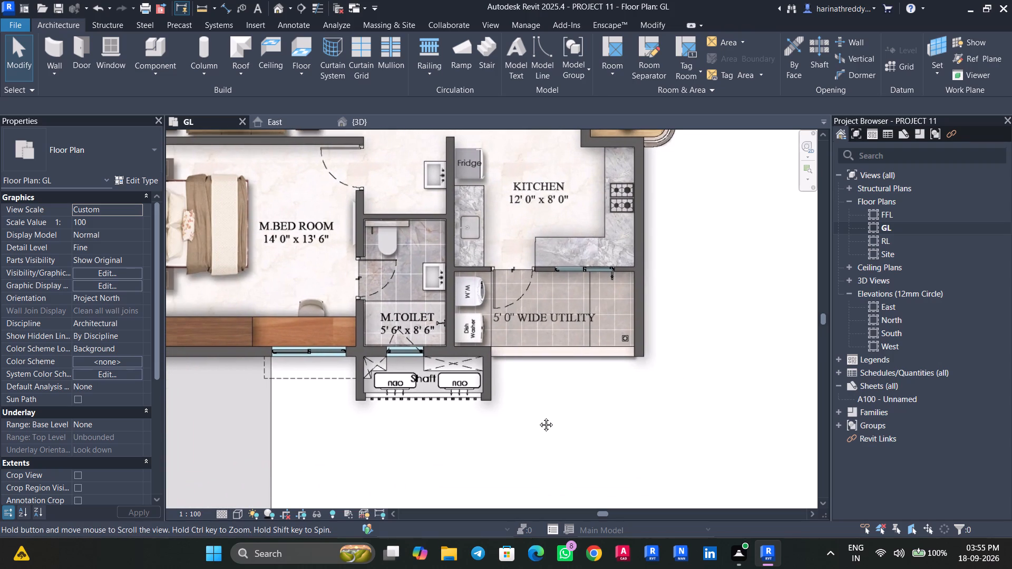
pyautogui.moveTo(538, 417); pyautogui.dragTo(547, 435, button='middle')
pyautogui.scroll(-5, 549, 435)
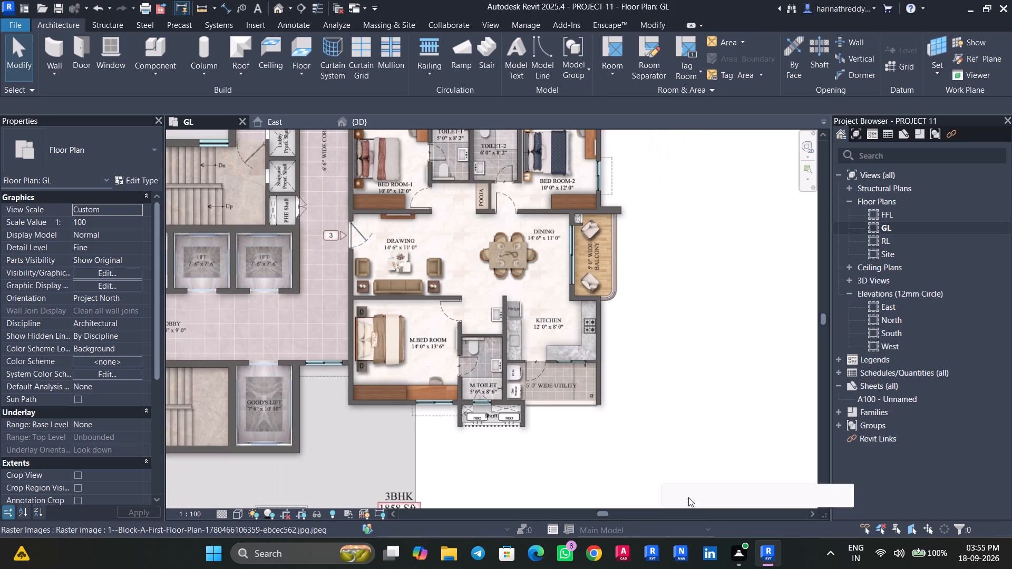
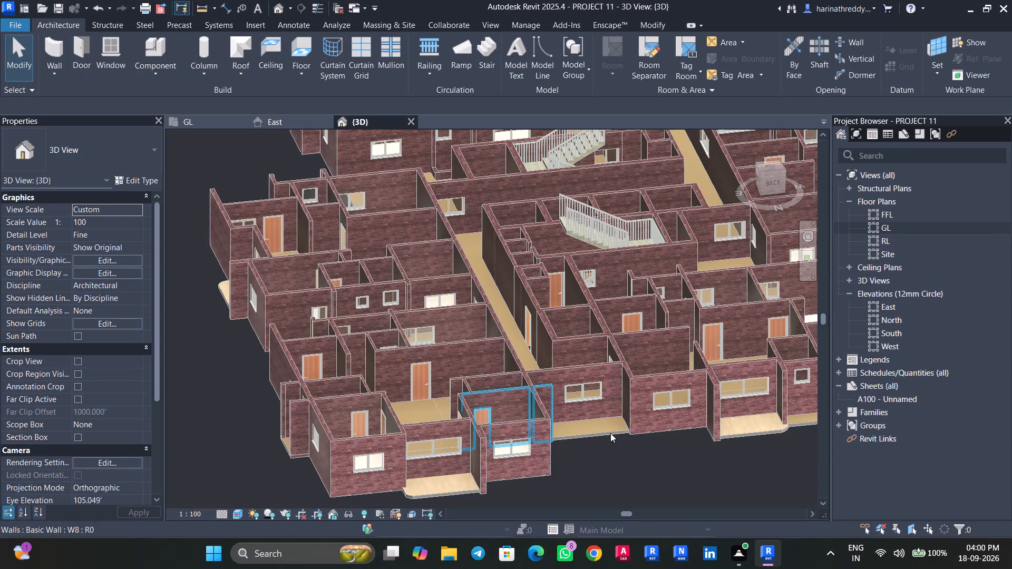
# Examine the bedroom and toilet floors of the flats from several angles in the 3D model.
pyautogui.keyDown('shift'); pyautogui.moveTo(612, 443); pyautogui.dragTo(631, 514, button='middle'); pyautogui.keyUp('shift')
pyautogui.keyDown('shift'); pyautogui.middleClick(631, 514); pyautogui.keyUp('shift')
pyautogui.moveTo(616, 468); pyautogui.dragTo(592, 357, button='middle')
pyautogui.moveTo(542, 185); pyautogui.dragTo(540, 178, button='middle')
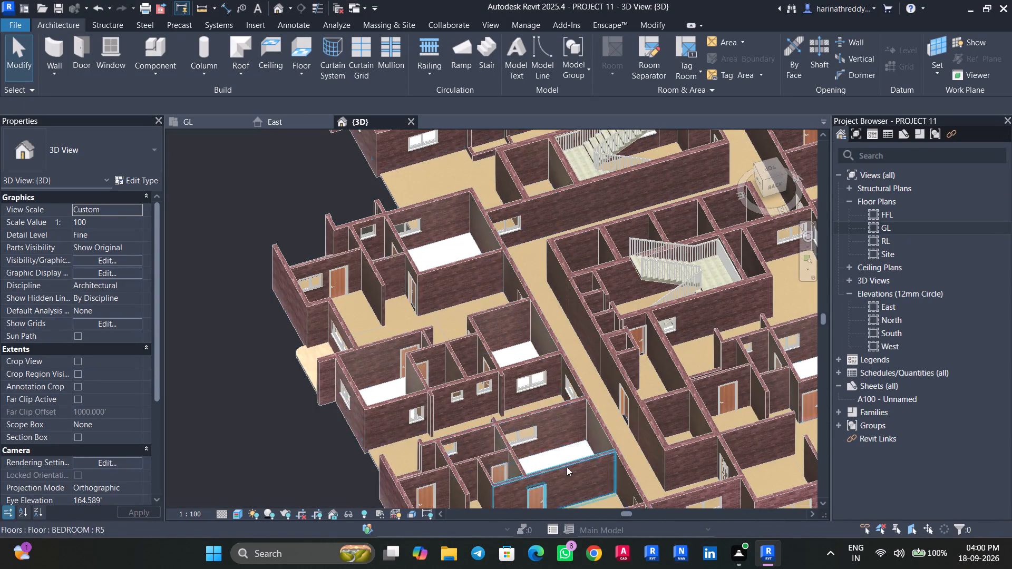
pyautogui.moveTo(565, 446); pyautogui.dragTo(546, 255, button='middle')
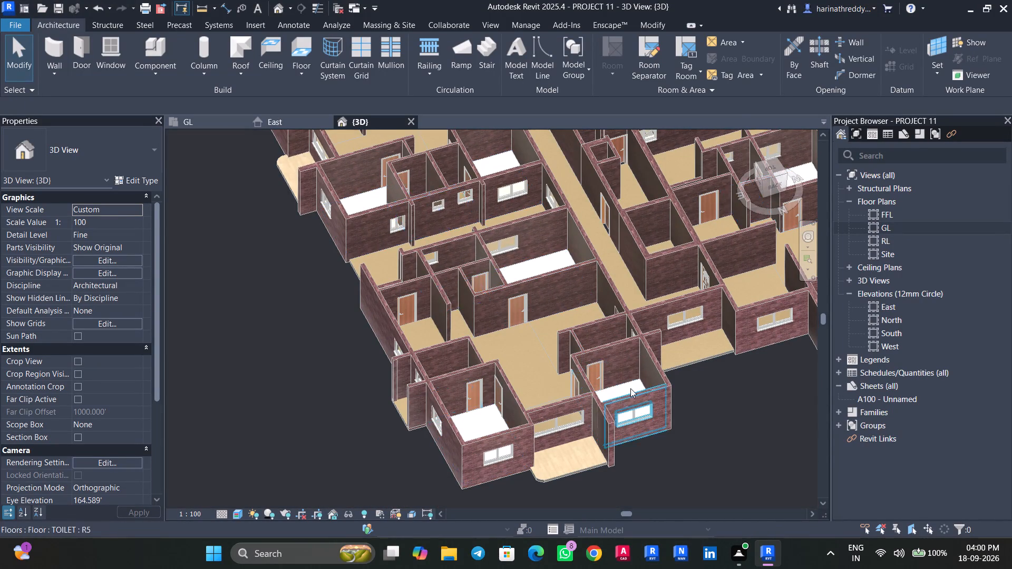
pyautogui.scroll(4, 630, 390)
pyautogui.click(629, 386)
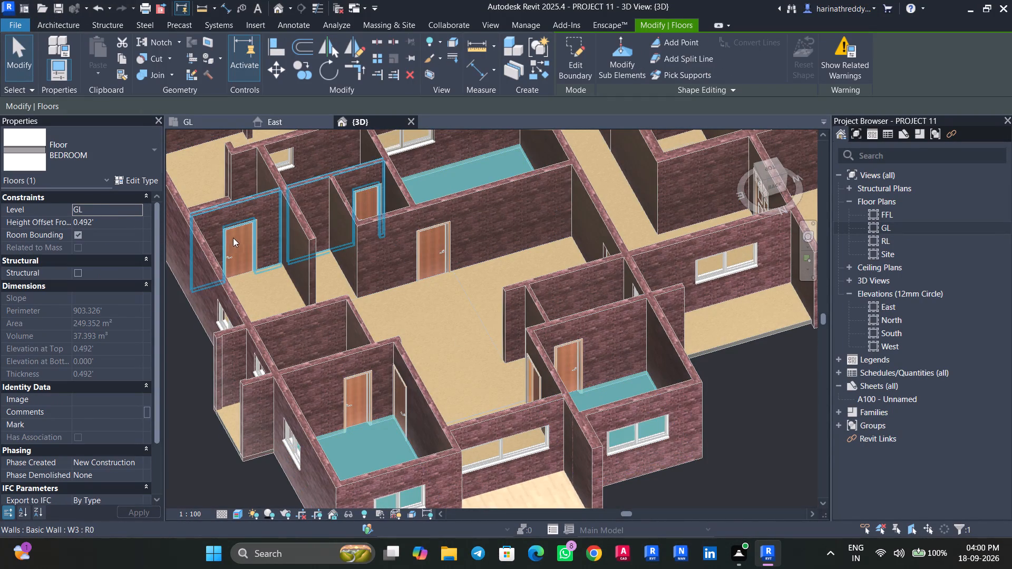
pyautogui.press('Escape')
pyautogui.scroll(-2, 741, 406)
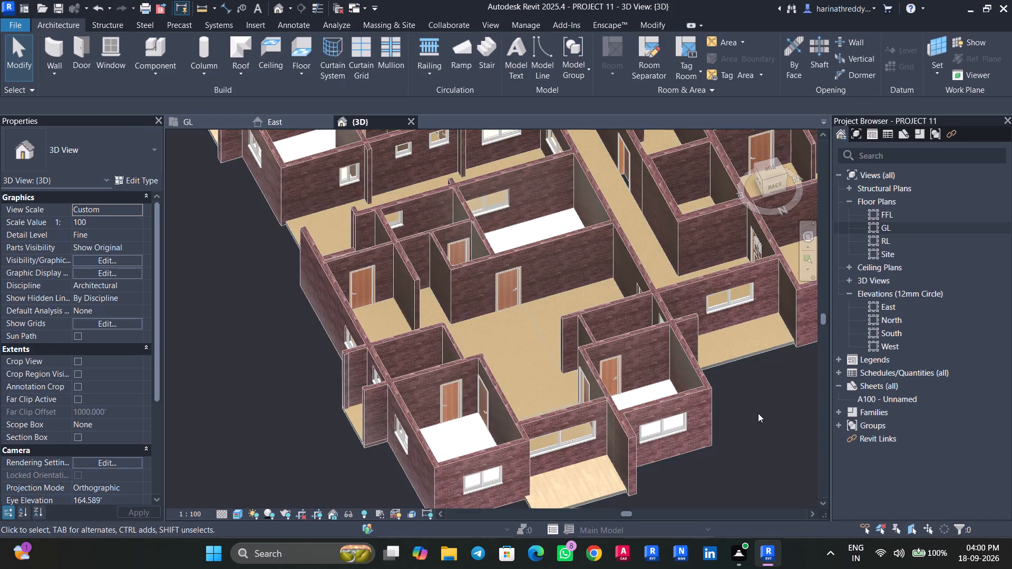
pyautogui.scroll(-4, 758, 421)
pyautogui.keyDown('shift'); pyautogui.moveTo(387, 402); pyautogui.dragTo(394, 482, button='middle'); pyautogui.keyUp('shift')
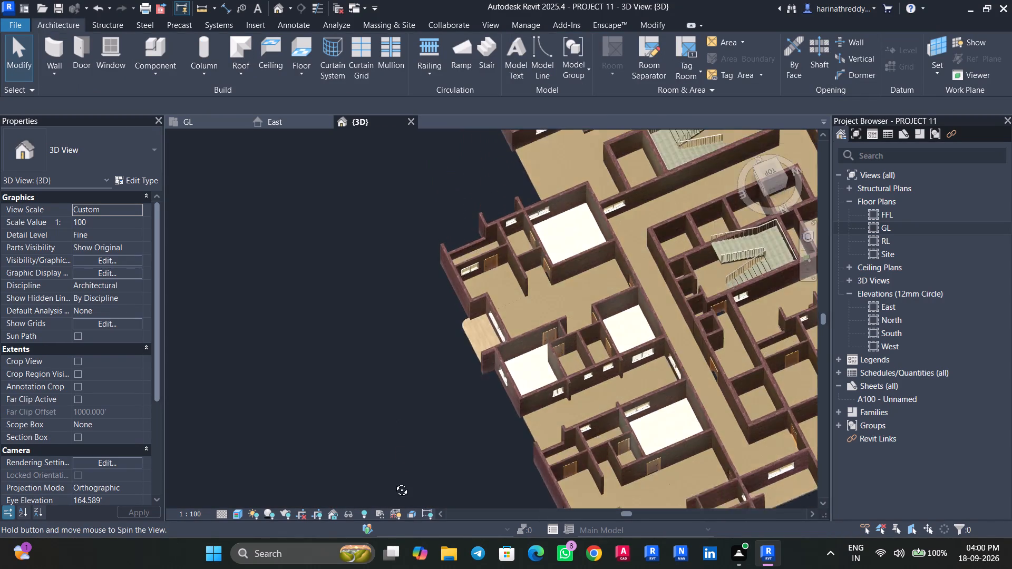
pyautogui.keyDown('shift'); pyautogui.moveTo(394, 482); pyautogui.dragTo(394, 490, button='middle'); pyautogui.keyUp('shift')
pyautogui.moveTo(390, 466); pyautogui.dragTo(231, 148, button='middle')
pyautogui.keyDown('shift'); pyautogui.moveTo(247, 207); pyautogui.dragTo(258, 251, button='middle'); pyautogui.keyUp('shift')
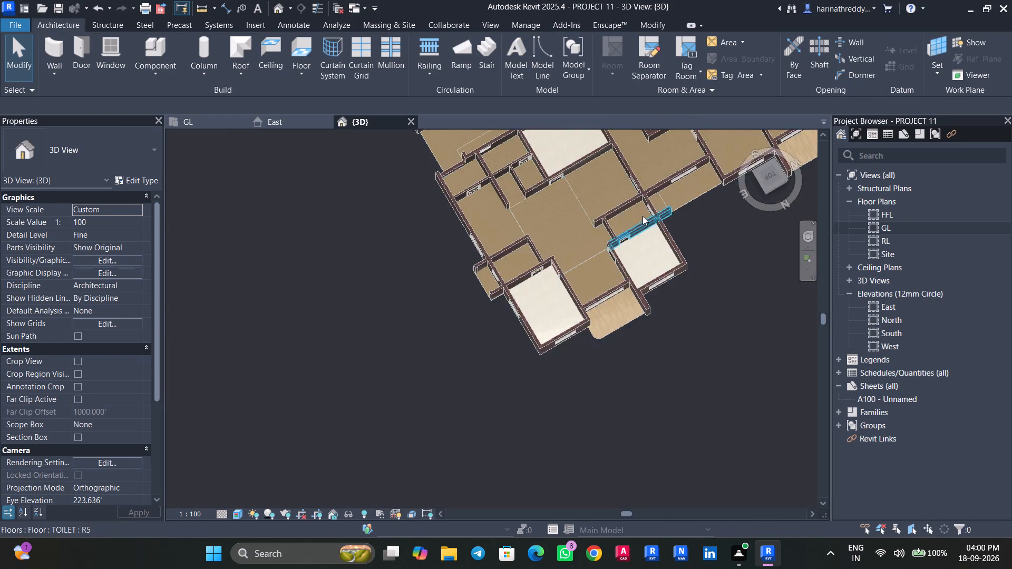
# Create a new material for the Finish 2 layer of the TOILET floor type.
pyautogui.scroll(5, 643, 216)
pyautogui.click(635, 213)
pyautogui.click(142, 179)
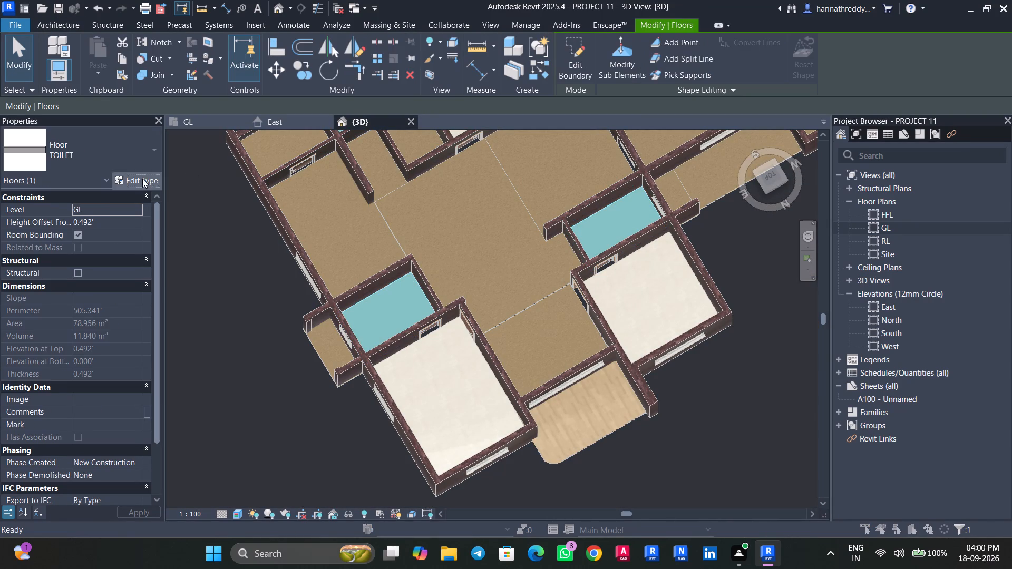
pyautogui.click(858, 221)
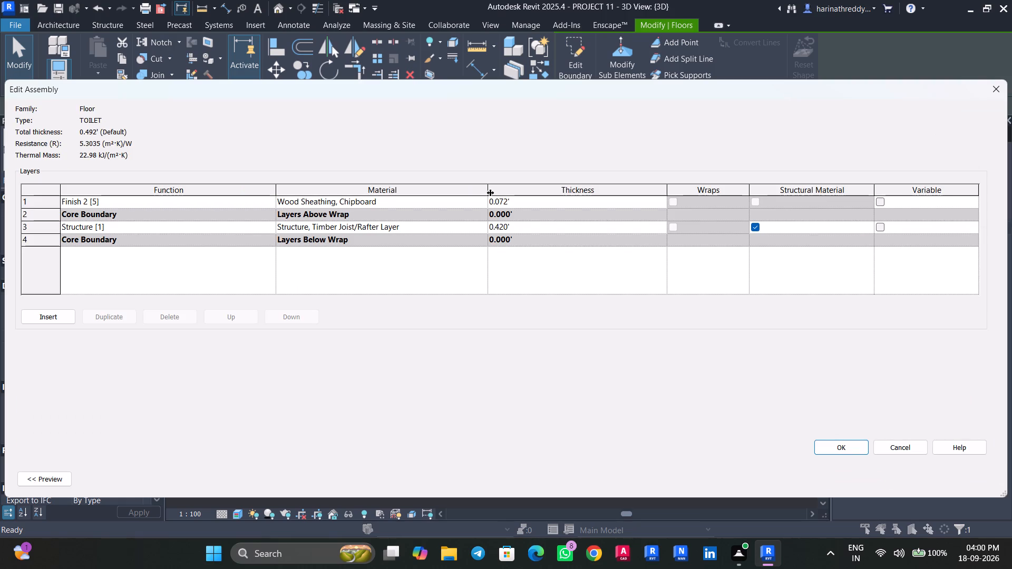
pyautogui.click(483, 203)
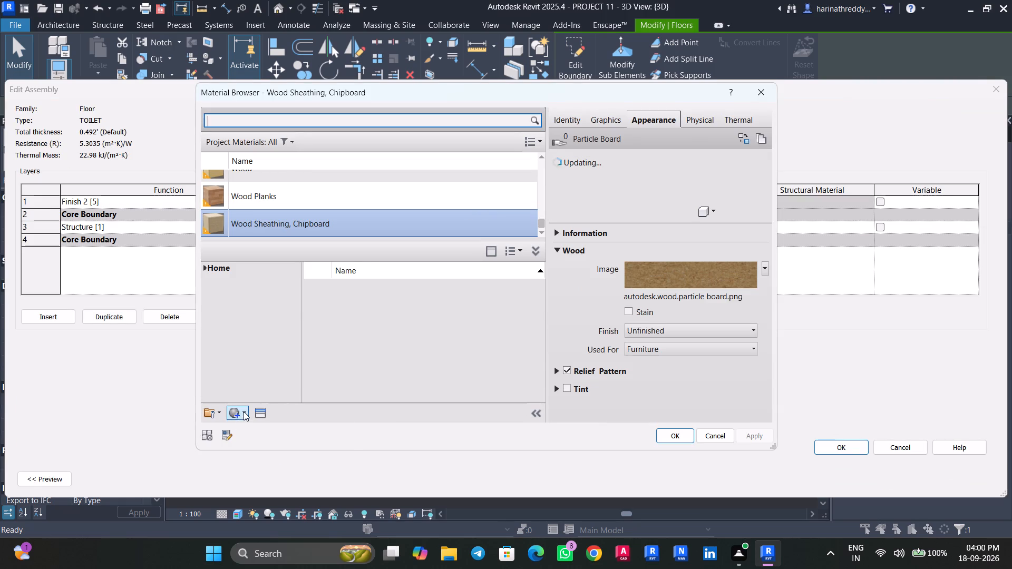
pyautogui.click(244, 411)
pyautogui.click(253, 426)
# Rename the newly created default material as TOILET.
pyautogui.rightClick(275, 194)
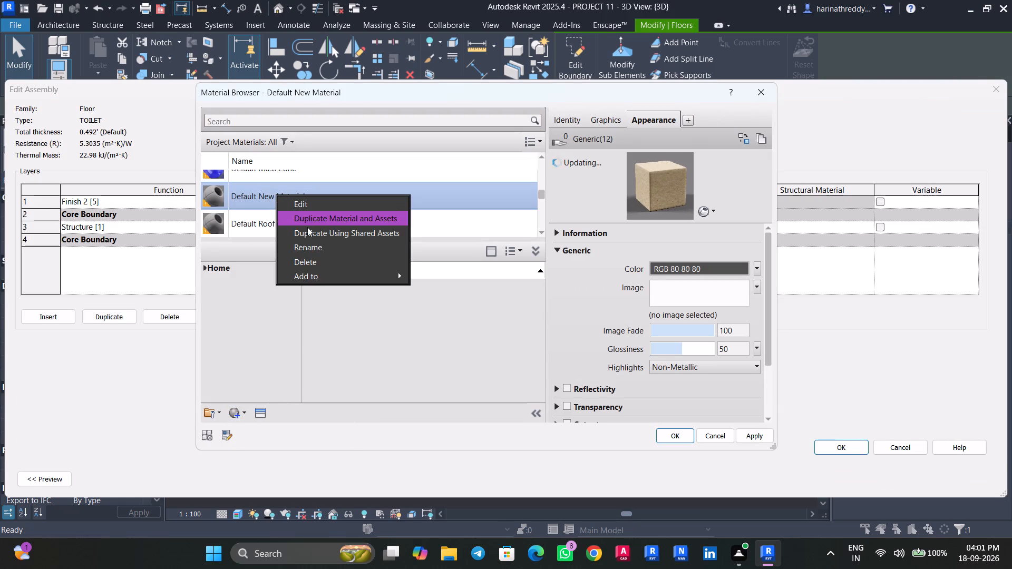
pyautogui.click(312, 239)
pyautogui.hotkey('ctrl', 'z')
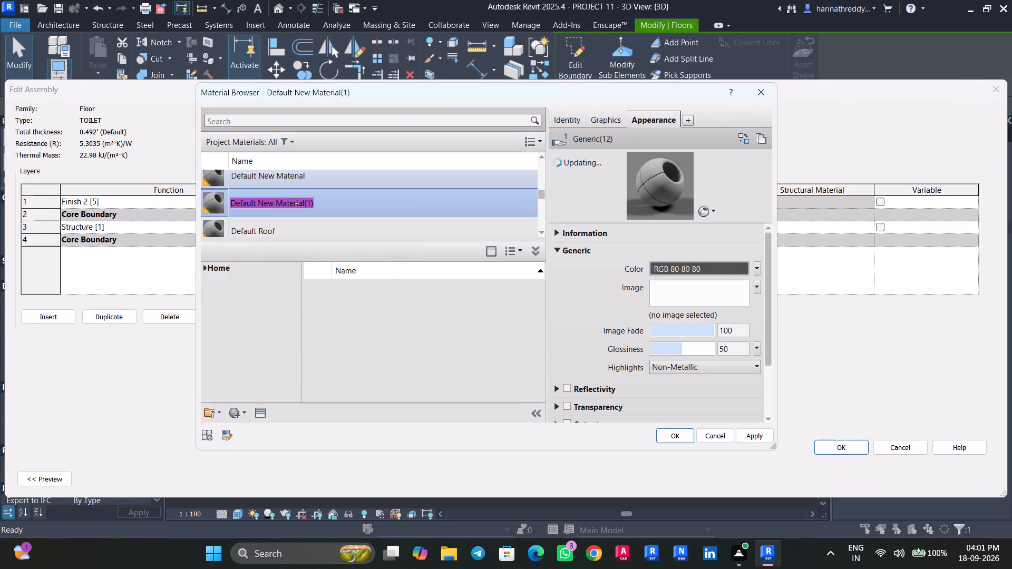
pyautogui.rightClick(334, 199)
pyautogui.click(363, 284)
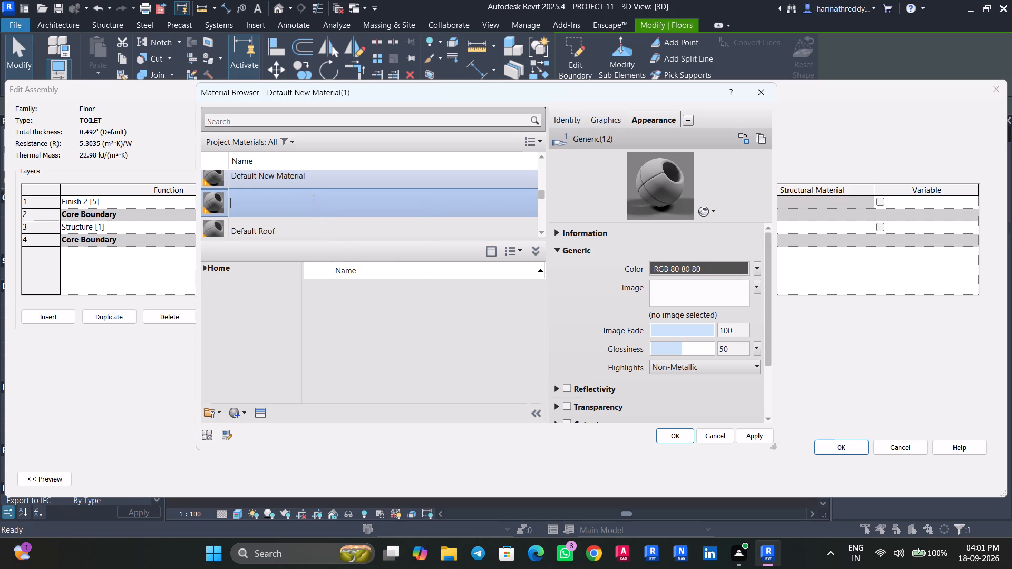
pyautogui.click(309, 183)
pyautogui.rightClick(309, 181)
pyautogui.click(343, 229)
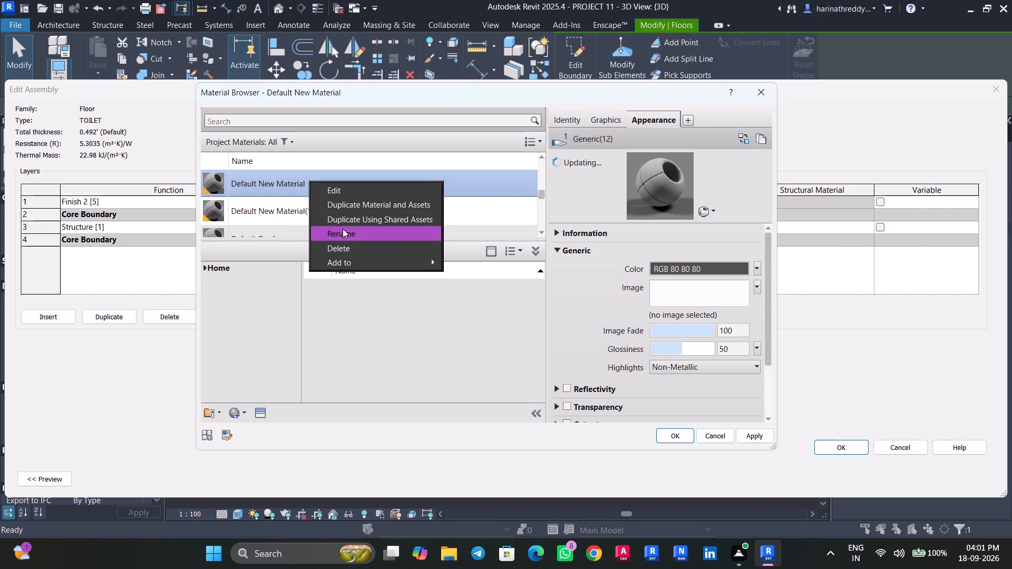
pyautogui.write('TOILET')
# Load BATHROOM (2).jpg from Downloads as the TOILET material's appearance image.
pyautogui.click(691, 285)
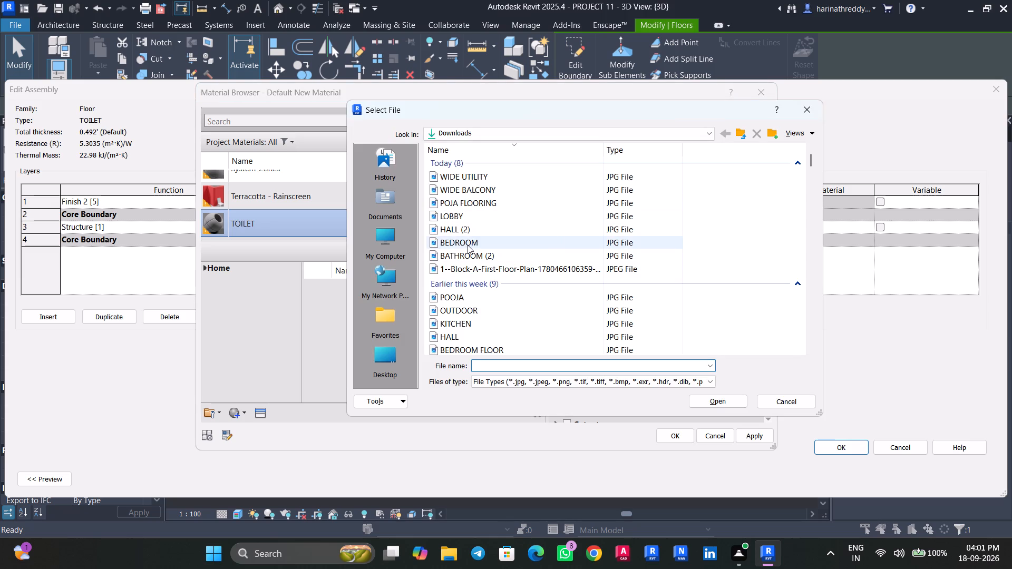
pyautogui.click(468, 244)
pyautogui.click(472, 256)
pyautogui.click(694, 403)
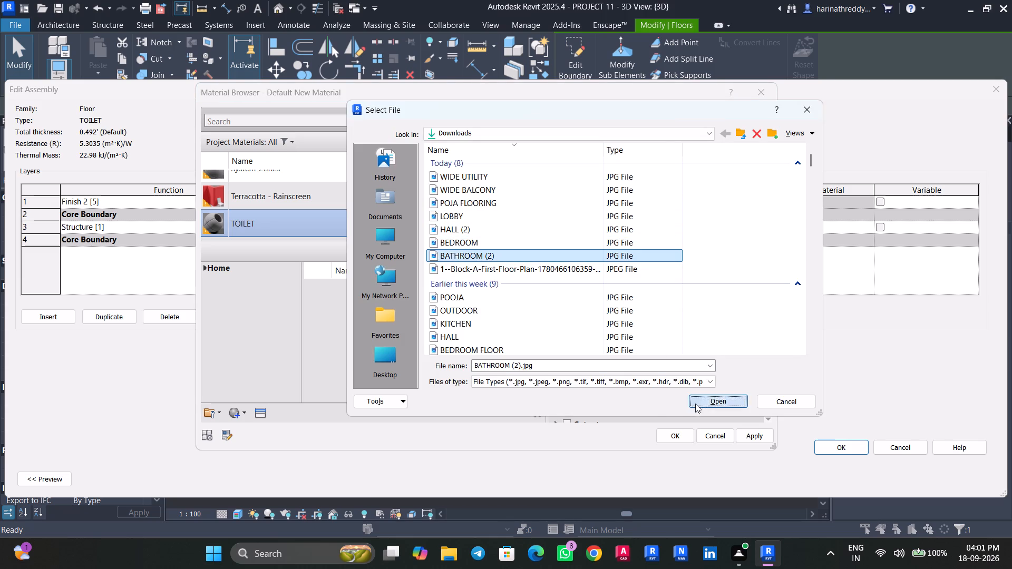
# Set the TOILET texture's sample size to 3' and apply the material to the TOILET floor type.
pyautogui.click(698, 292)
pyautogui.moveTo(515, 341); pyautogui.dragTo(521, 367)
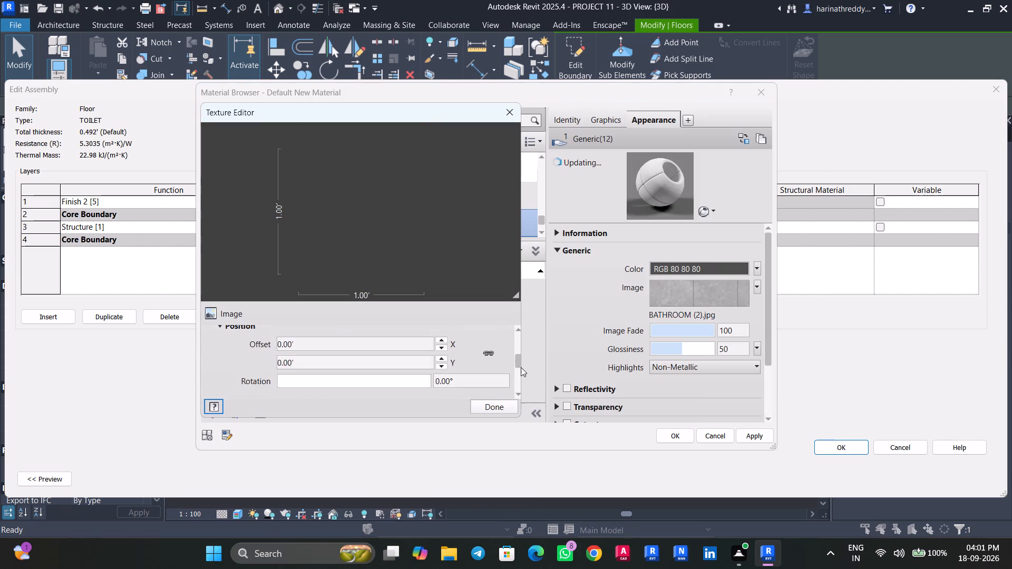
pyautogui.moveTo(521, 367); pyautogui.dragTo(521, 368)
pyautogui.click(417, 385)
pyautogui.write("3'")
pyautogui.press('Return')
pyautogui.click(493, 410)
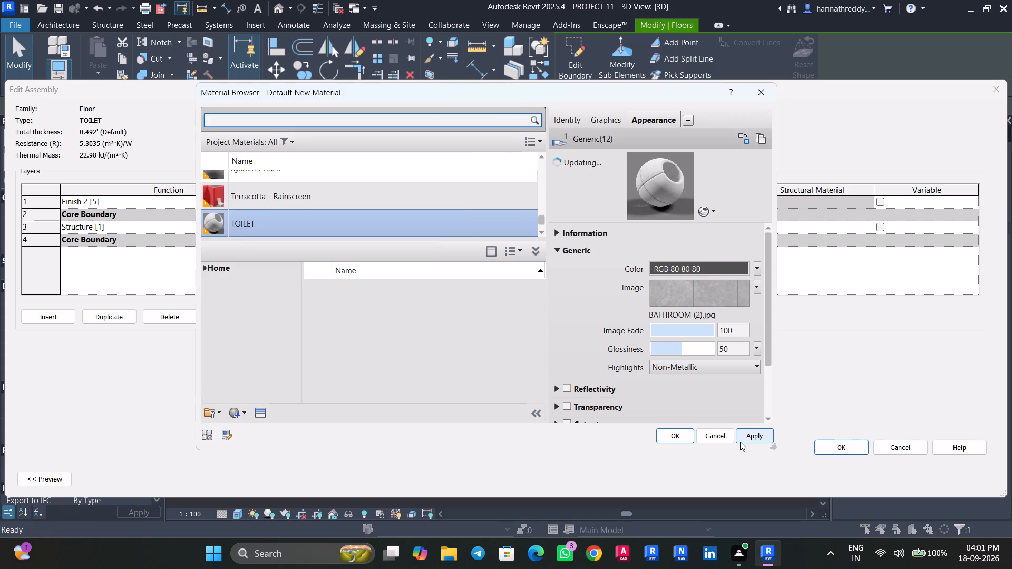
pyautogui.click(739, 442)
pyautogui.click(672, 437)
pyautogui.click(817, 445)
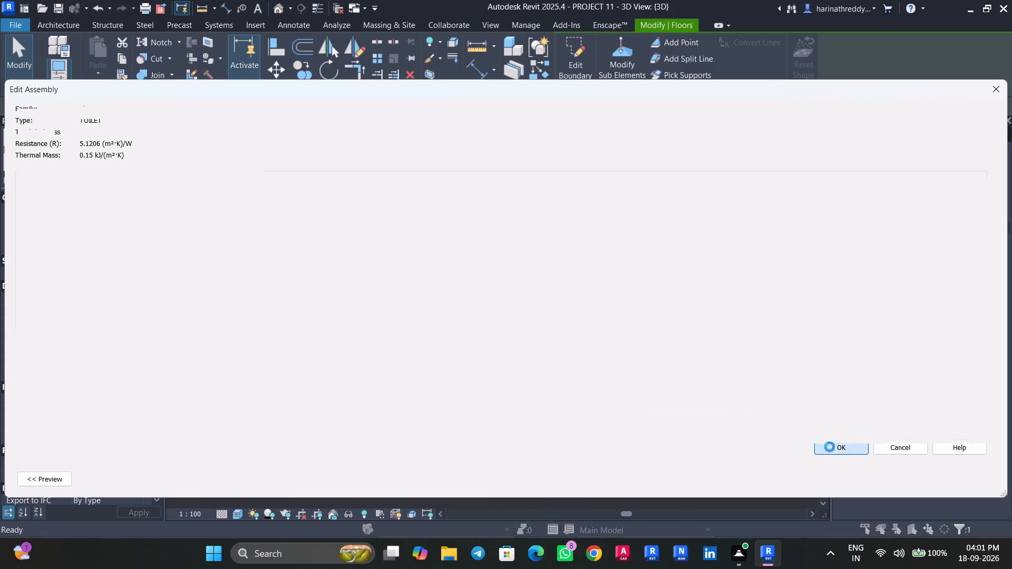
pyautogui.click(979, 480)
pyautogui.click(859, 476)
pyautogui.press('Escape')
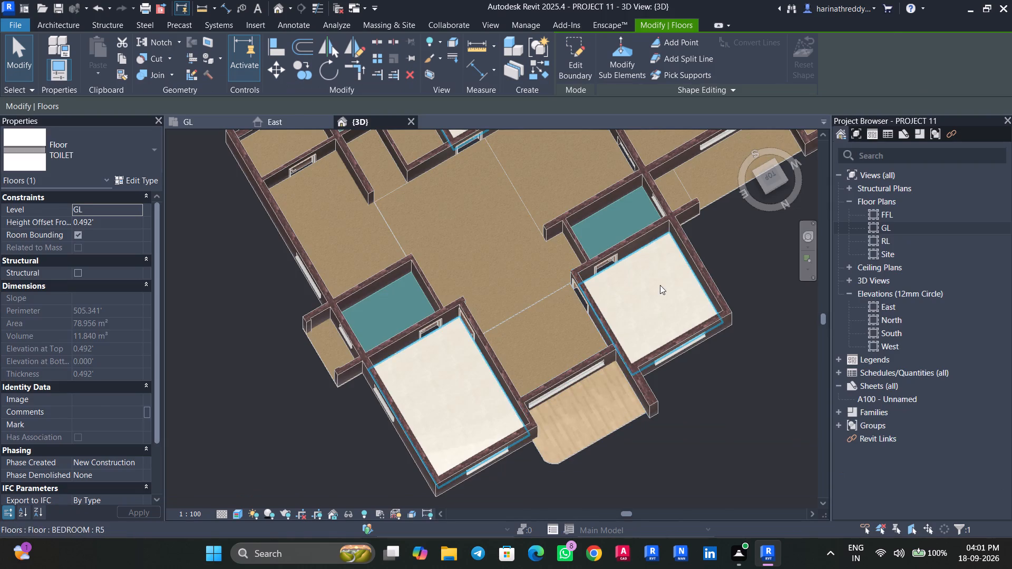
# Examine the retextured toilet floors and the neighbouring outdoor and shaft floors from above.
pyautogui.scroll(15, 614, 216)
pyautogui.scroll(-8, 588, 252)
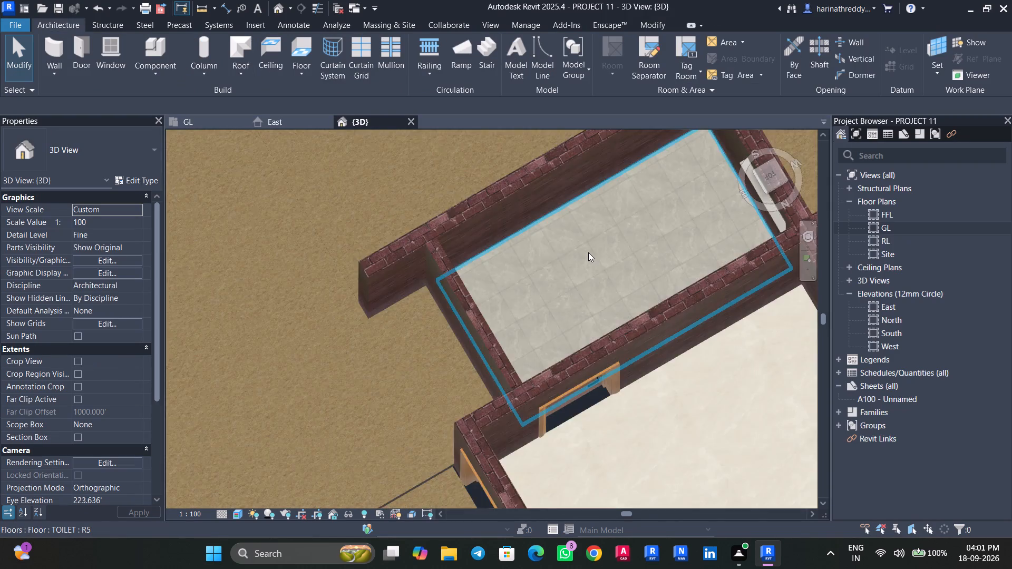
pyautogui.scroll(-9, 588, 252)
pyautogui.moveTo(588, 253); pyautogui.dragTo(576, 376, button='middle')
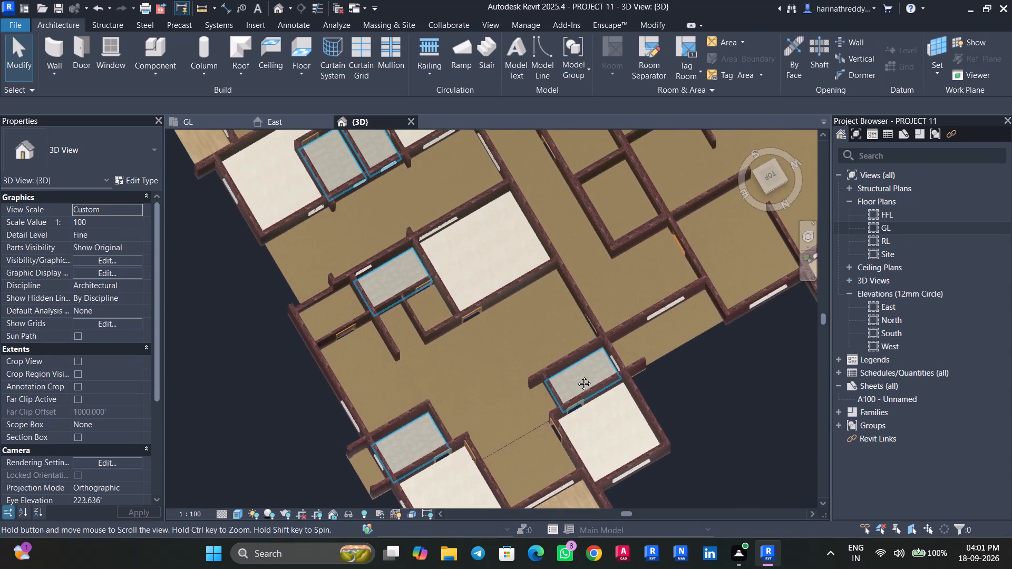
pyautogui.moveTo(576, 376); pyautogui.dragTo(471, 396, button='middle')
pyautogui.click(565, 365)
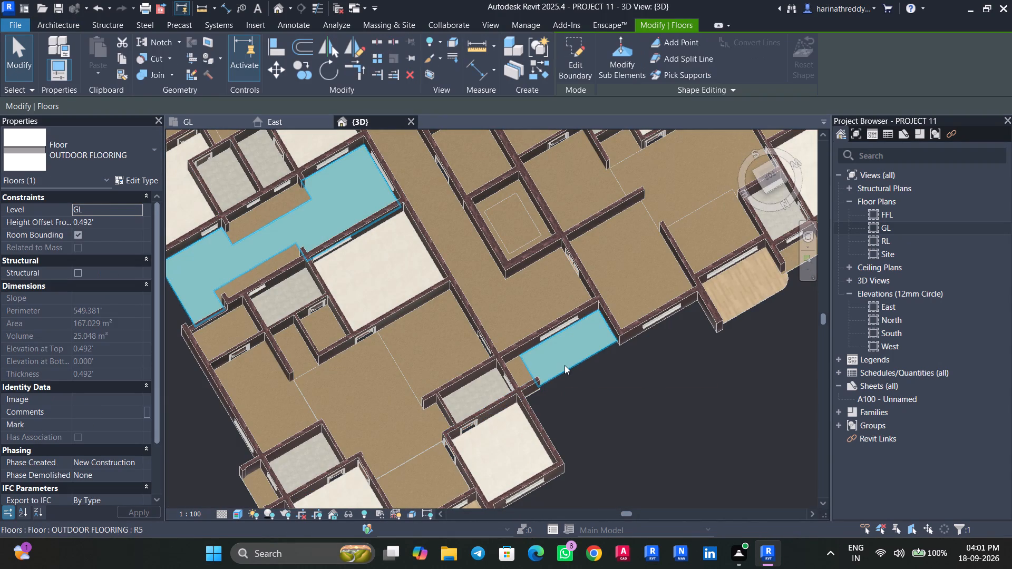
pyautogui.press('Escape')
pyautogui.scroll(5, 518, 375)
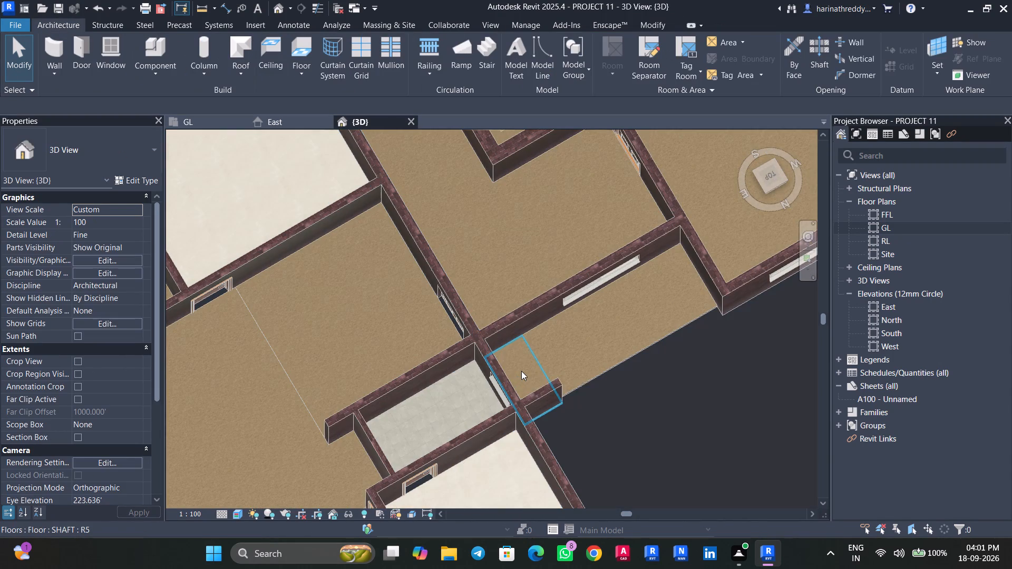
pyautogui.click(521, 371)
pyautogui.scroll(-10, 521, 371)
pyautogui.press('Escape')
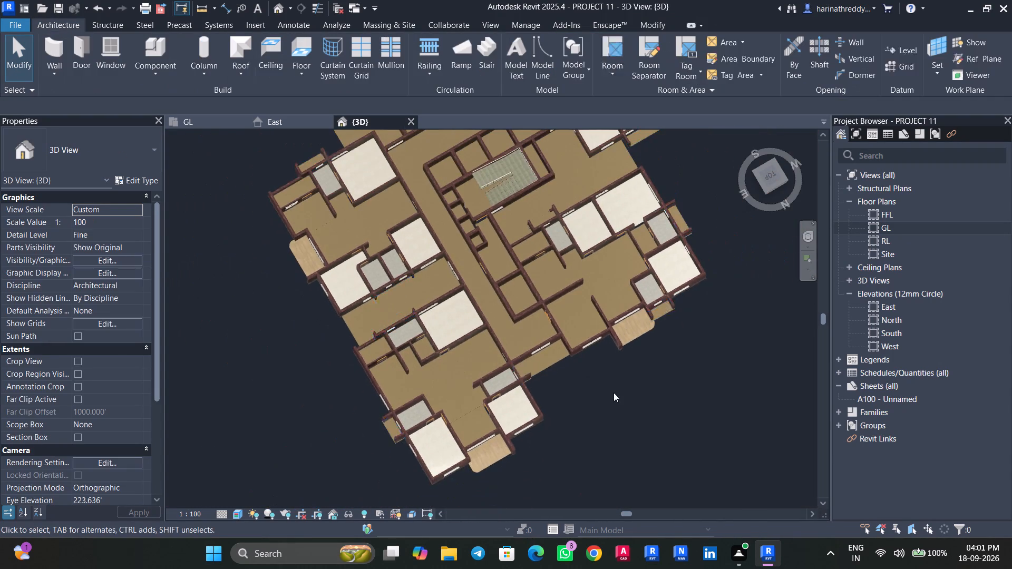
# Examine the outdoor, kitchen and drawing room floors of the flats in an angled view of the 3D model.
pyautogui.keyDown('shift'); pyautogui.moveTo(639, 388); pyautogui.dragTo(660, 277, button='middle'); pyautogui.keyUp('shift')
pyautogui.moveTo(354, 299); pyautogui.dragTo(290, 470, button='middle')
pyautogui.click(368, 401)
pyautogui.moveTo(340, 426); pyautogui.dragTo(343, 480, button='middle')
pyautogui.press('Escape')
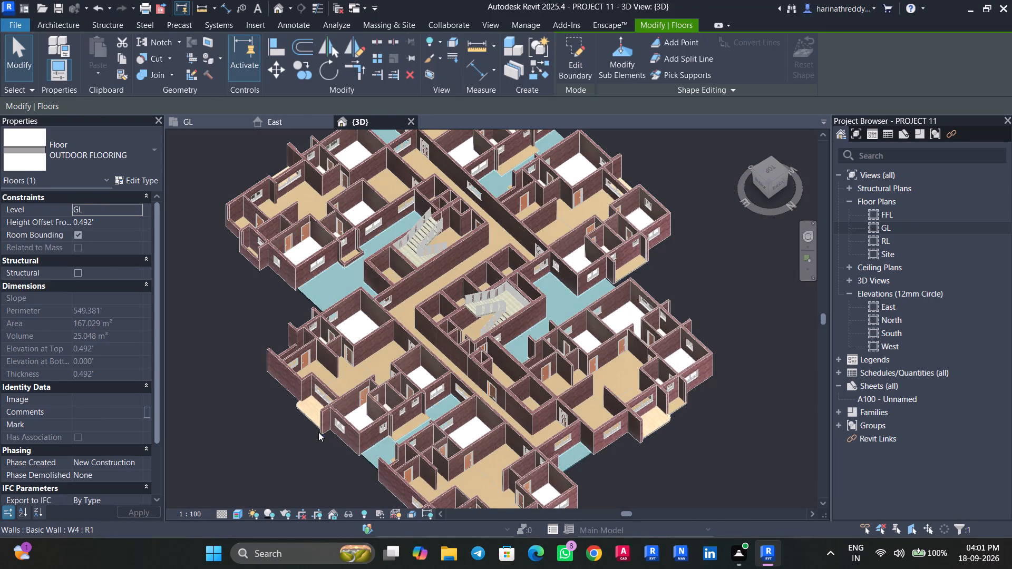
pyautogui.scroll(9, 326, 389)
pyautogui.scroll(-1, 329, 360)
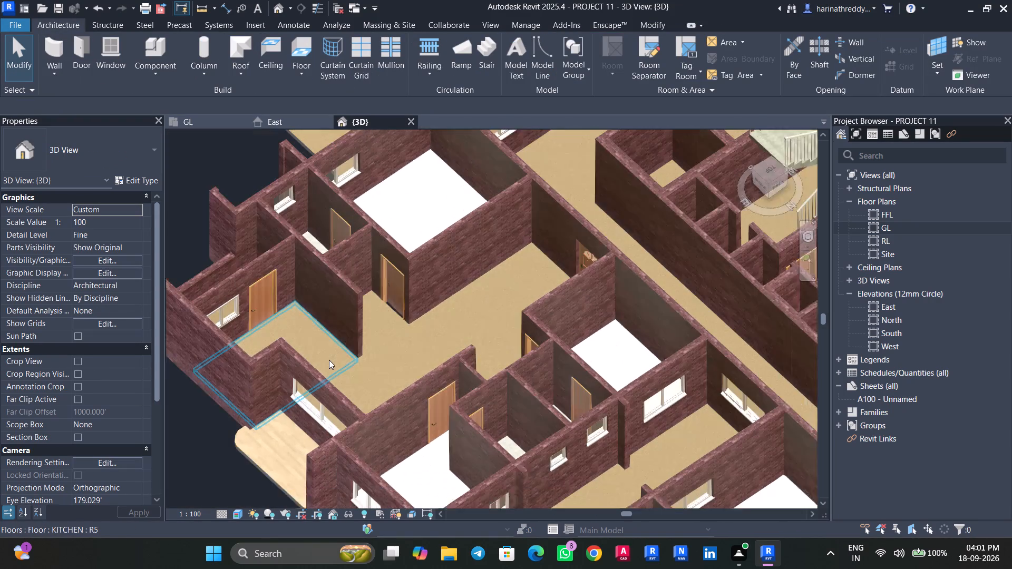
pyautogui.scroll(-1, 329, 360)
# Create a new material named HALL for the Finish 2 layer of the DRAWING FLOORING floor type.
pyautogui.click(470, 322)
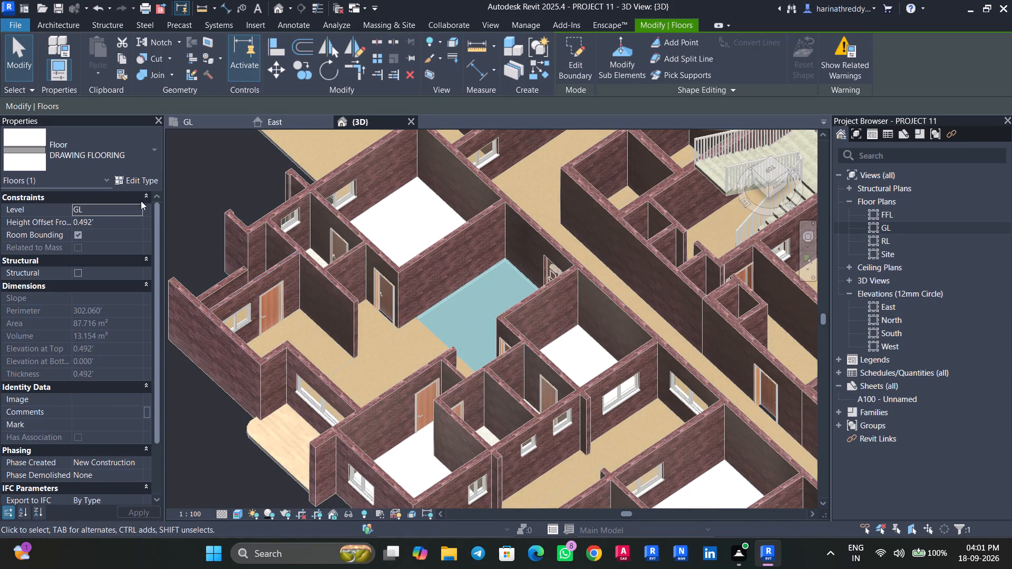
pyautogui.click(139, 179)
pyautogui.click(578, 213)
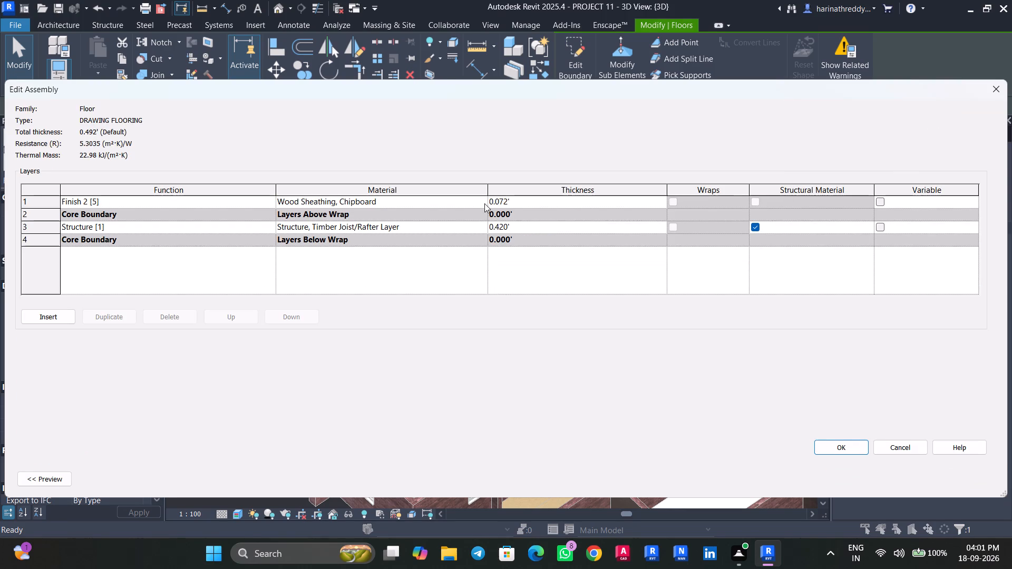
pyautogui.click(485, 202)
pyautogui.click(249, 410)
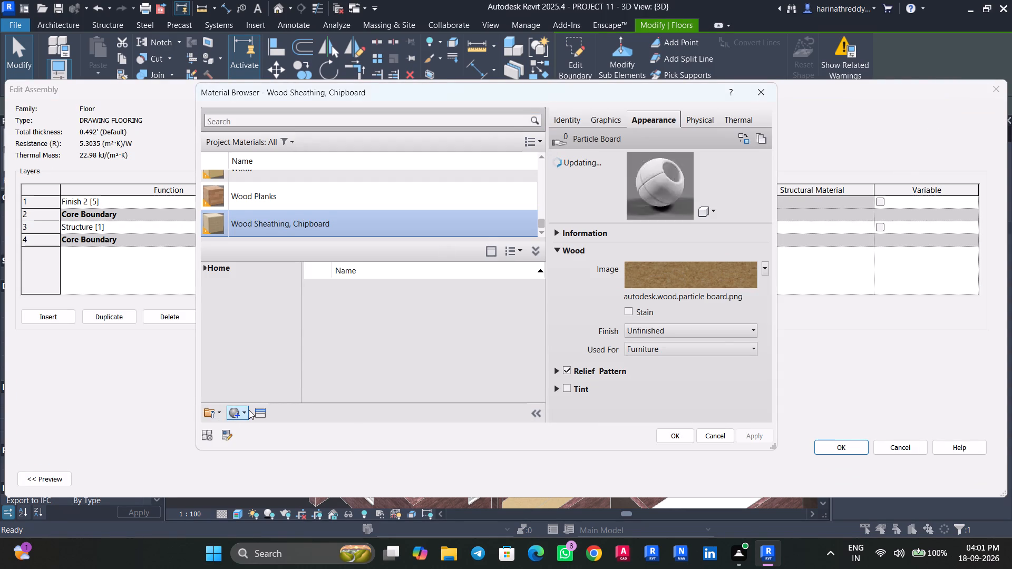
pyautogui.click(247, 423)
pyautogui.rightClick(285, 191)
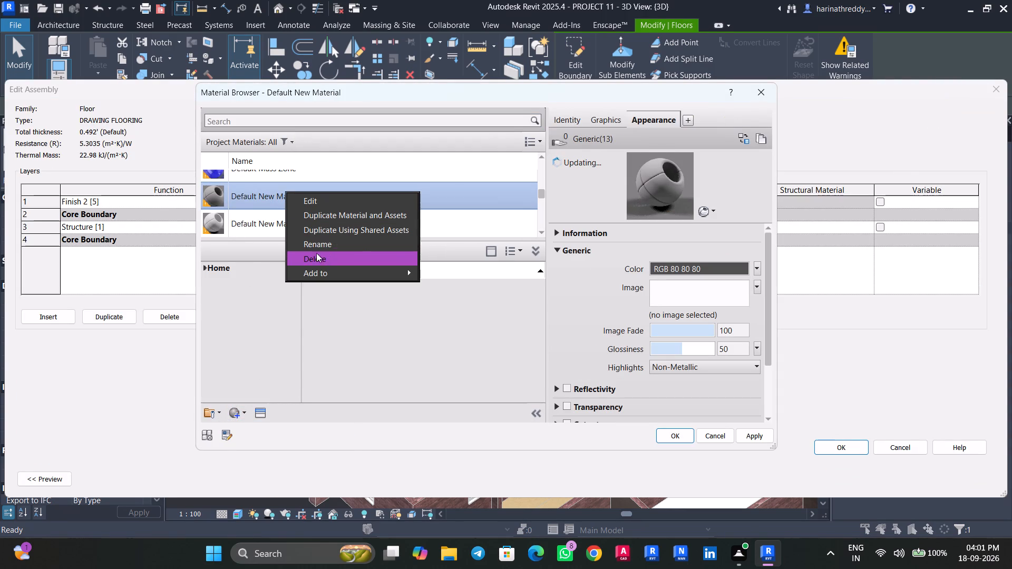
pyautogui.click(322, 246)
pyautogui.write('HALL')
pyautogui.press('Return')
# Load HALL (2).jpg from Downloads as the HALL material's appearance image.
pyautogui.click(685, 291)
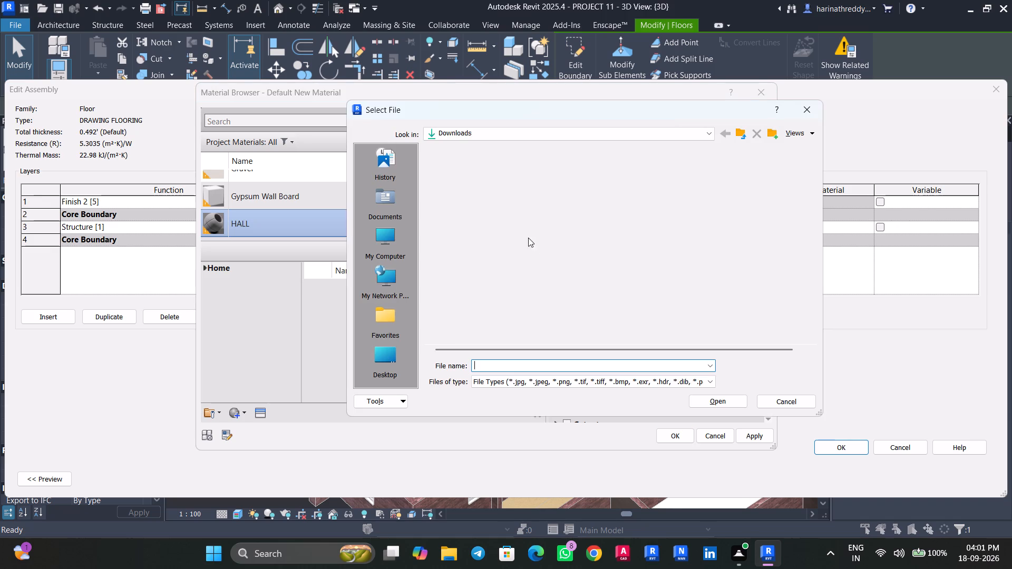
pyautogui.click(447, 226)
pyautogui.click(702, 398)
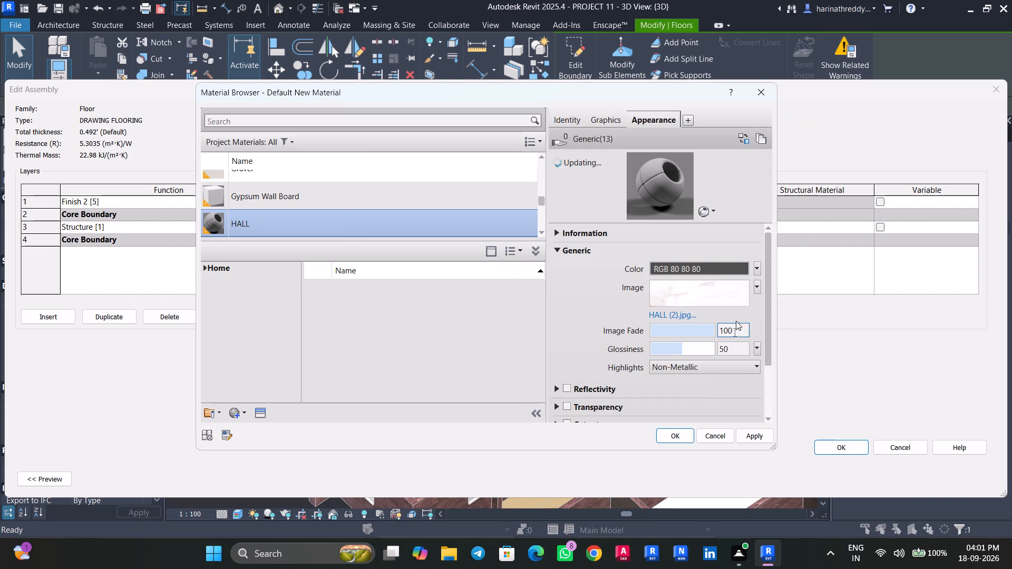
# Set the HALL (2).jpg texture's sample size to 3' for the HALL material.
pyautogui.click(736, 293)
pyautogui.moveTo(519, 340); pyautogui.dragTo(518, 343)
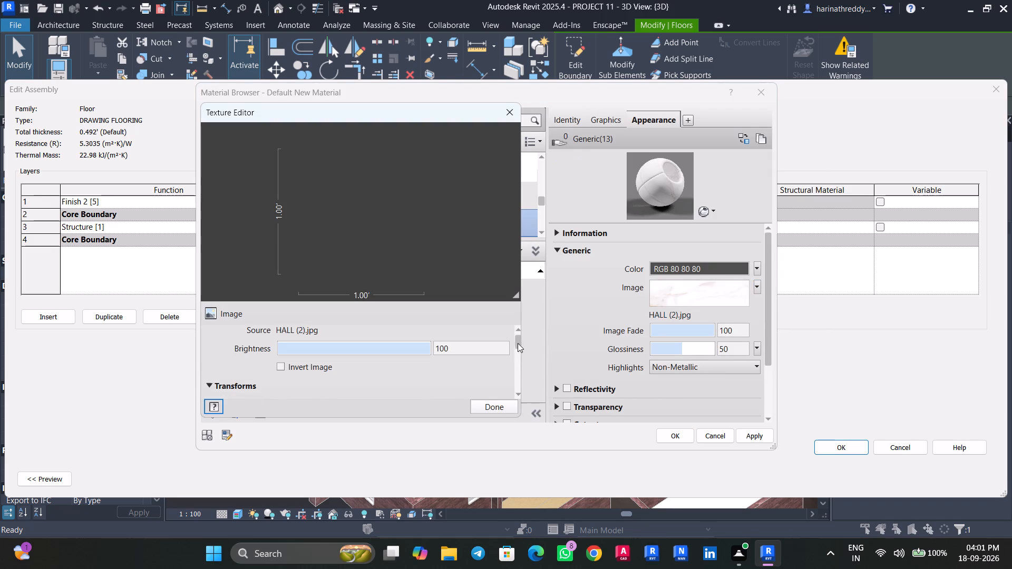
pyautogui.moveTo(518, 343); pyautogui.dragTo(510, 367)
pyautogui.click(365, 380)
pyautogui.write("3'")
pyautogui.press('Return')
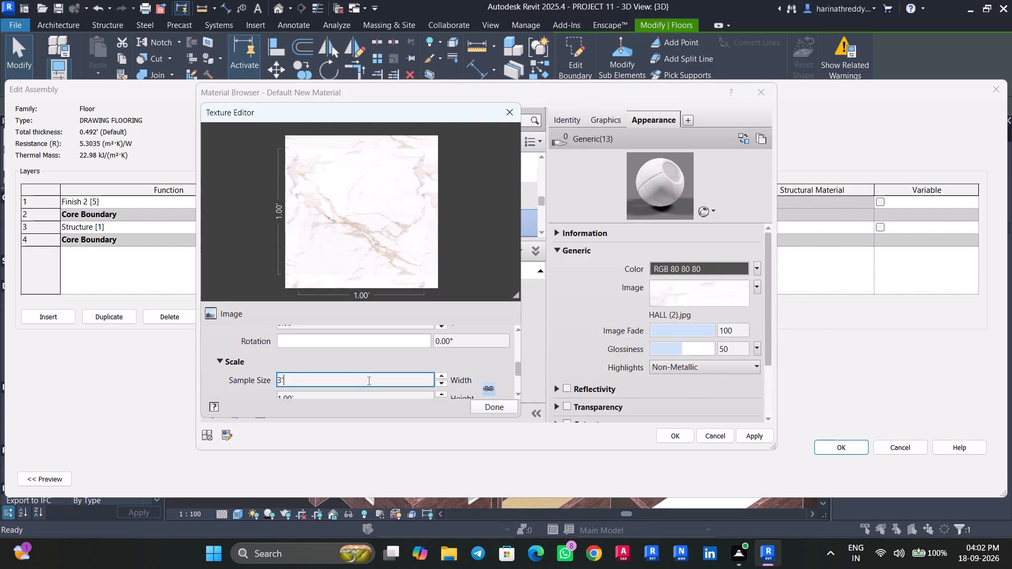
pyautogui.click(496, 408)
# Assign the HALL material to the Finish 2 layer of the DRAWING FLOORING type and apply the type changes.
pyautogui.click(751, 425)
pyautogui.click(745, 434)
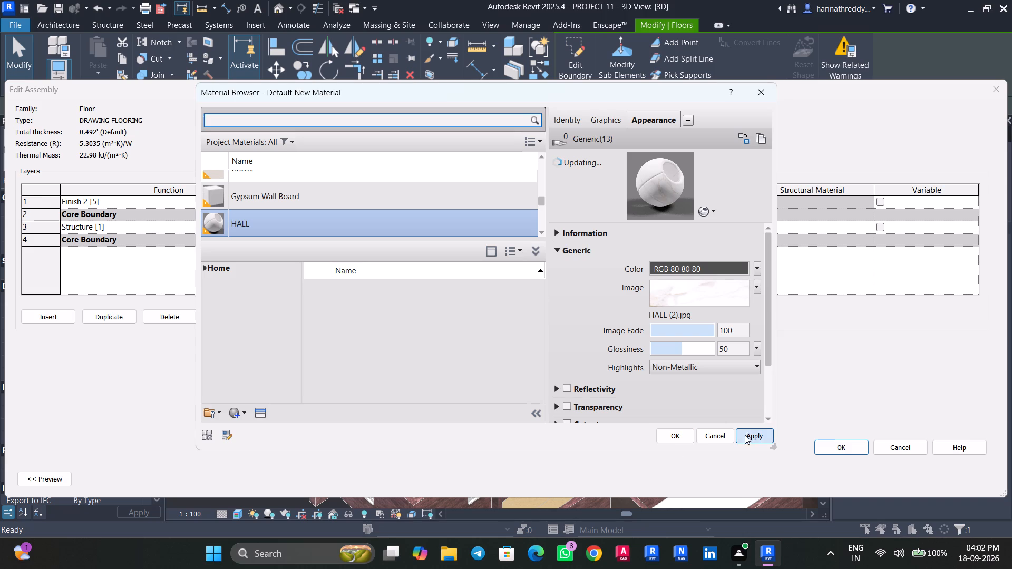
pyautogui.click(668, 436)
pyautogui.click(824, 448)
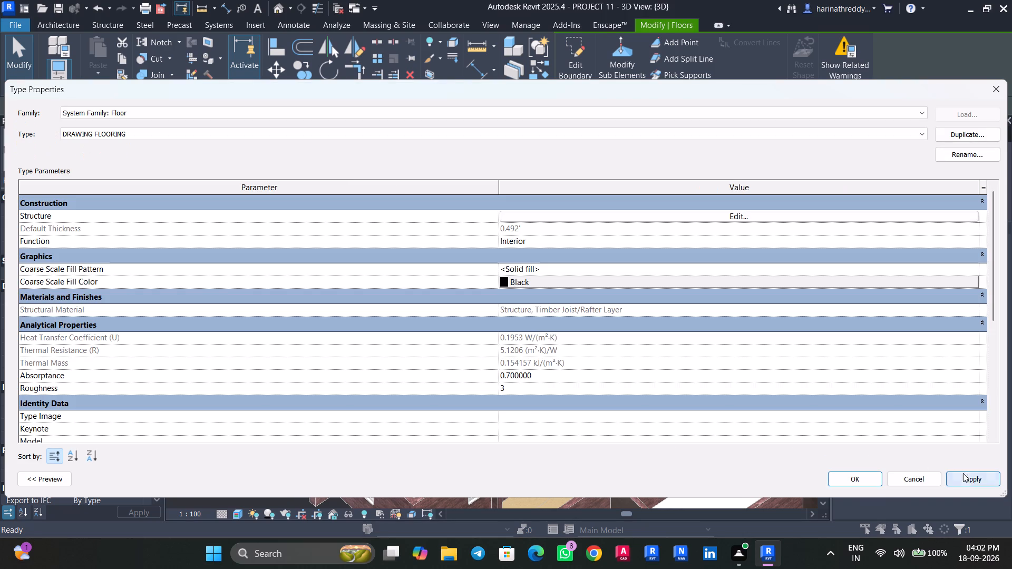
pyautogui.click(963, 473)
pyautogui.click(852, 478)
pyautogui.press('Escape')
# Examine the retextured drawing room floor and the neighbouring bedroom and toilet floors up close in the 3D model.
pyautogui.scroll(3, 404, 336)
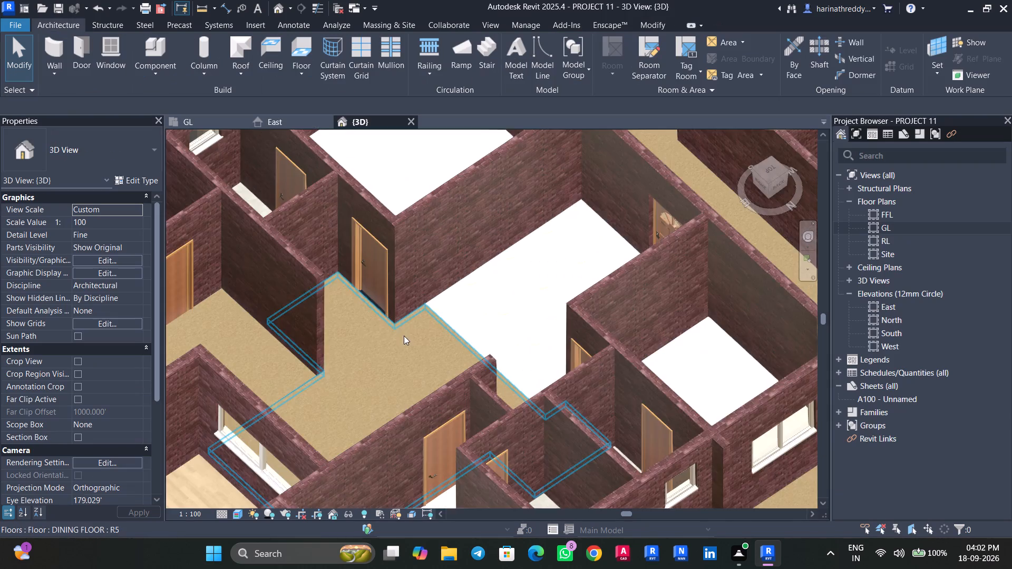
pyautogui.scroll(9, 404, 336)
pyautogui.moveTo(517, 316); pyautogui.dragTo(431, 46, button='middle')
pyautogui.scroll(-4, 454, 157)
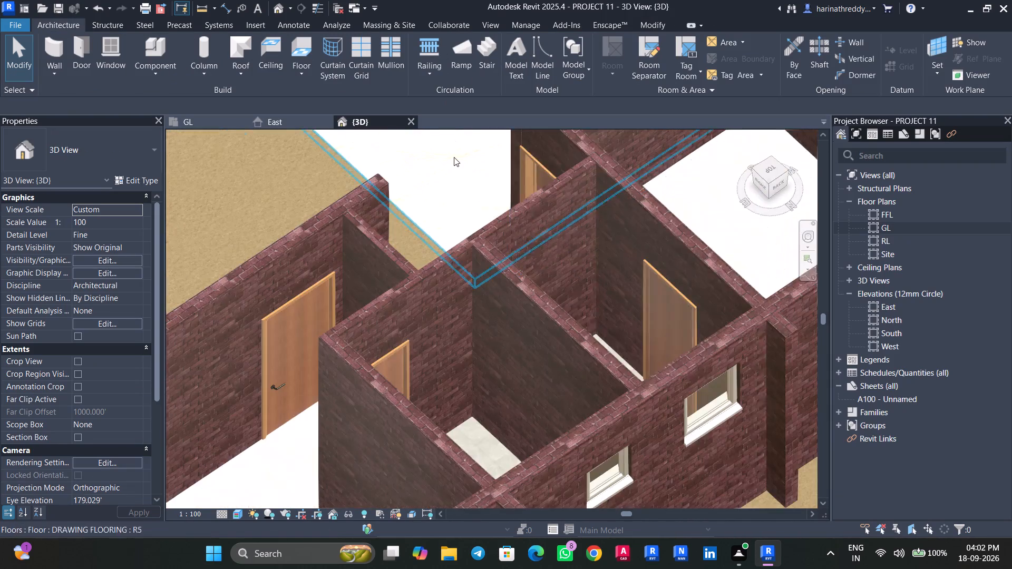
pyautogui.moveTo(569, 150); pyautogui.dragTo(405, 315, button='middle')
pyautogui.scroll(11, 601, 326)
pyautogui.scroll(-8, 533, 344)
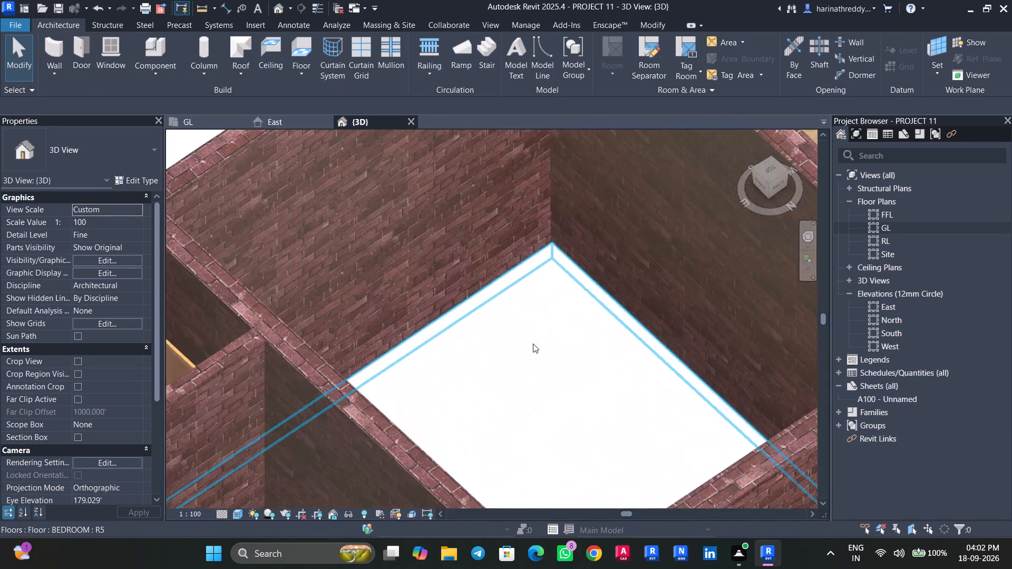
pyautogui.scroll(-5, 533, 344)
pyautogui.moveTo(317, 334); pyautogui.dragTo(502, 215, button='middle')
# Assign the existing HALL material to the Finish 2 layer of the DINING FLOOR type and apply the type changes.
pyautogui.click(319, 212)
pyautogui.scroll(-8, 322, 219)
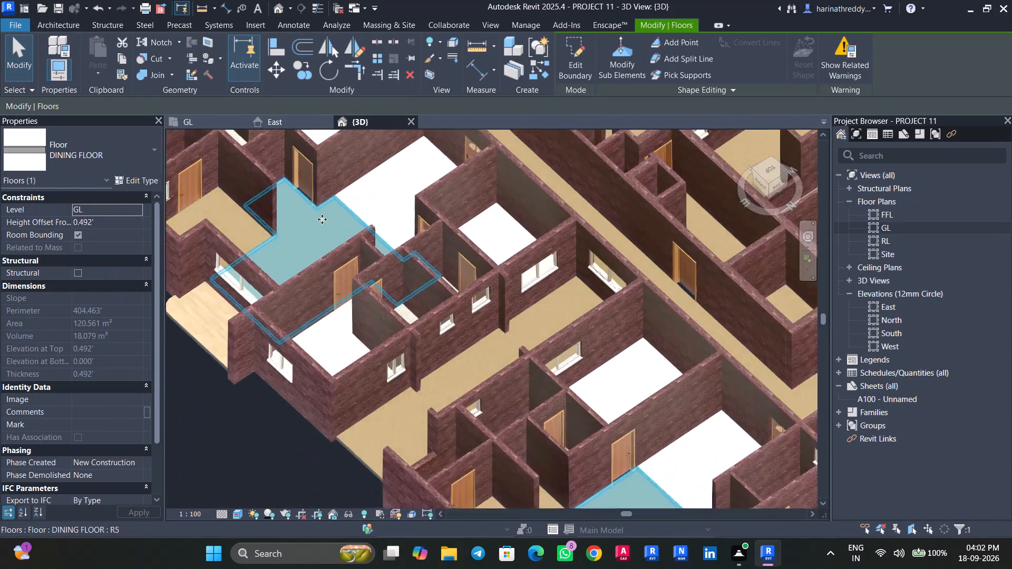
pyautogui.moveTo(322, 219); pyautogui.dragTo(349, 336, button='middle')
pyautogui.click(145, 185)
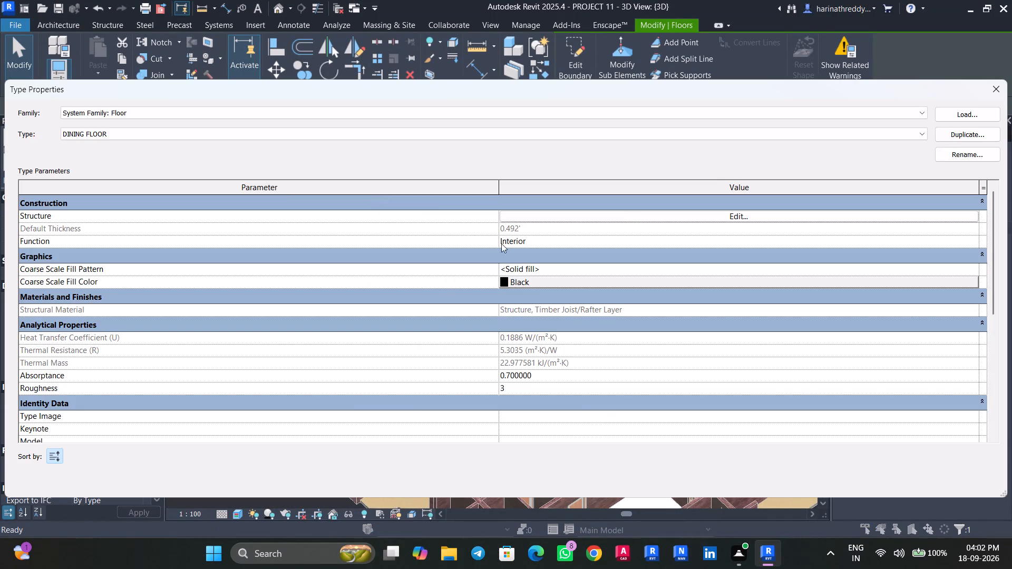
pyautogui.click(635, 213)
pyautogui.click(480, 200)
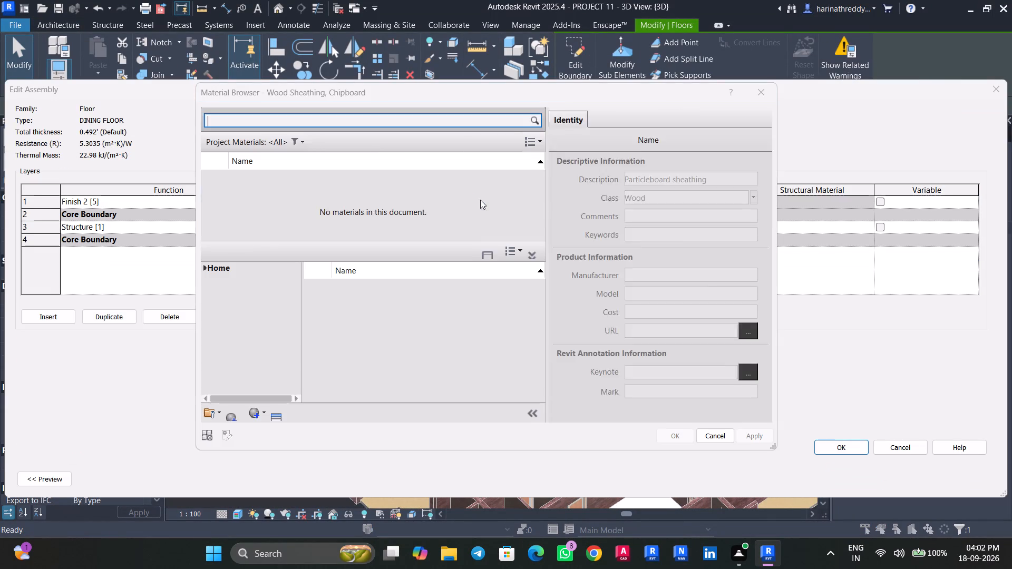
pyautogui.click(405, 123)
pyautogui.write('HALL')
pyautogui.press('Return')
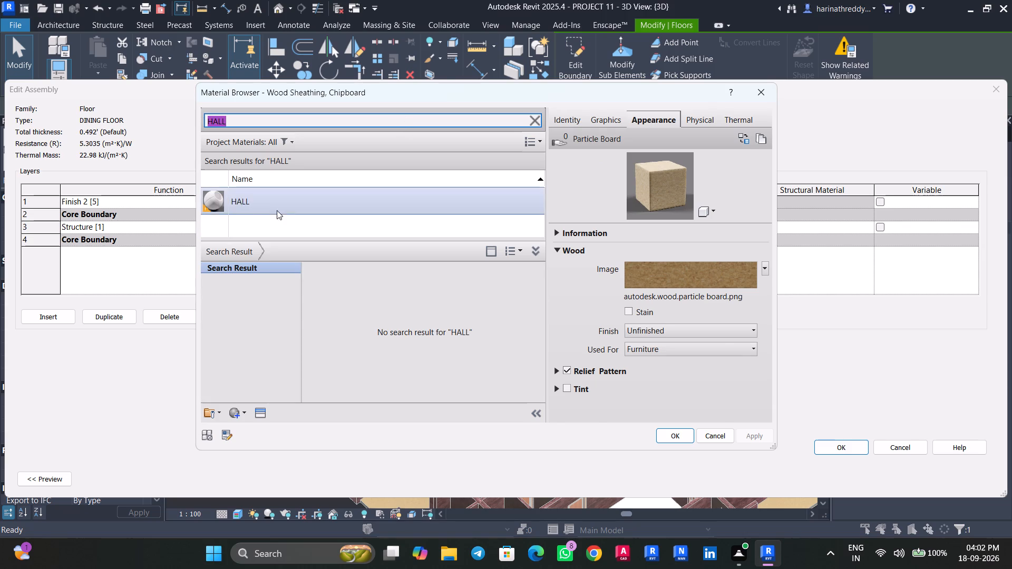
pyautogui.click(277, 210)
pyautogui.click(677, 440)
pyautogui.click(825, 444)
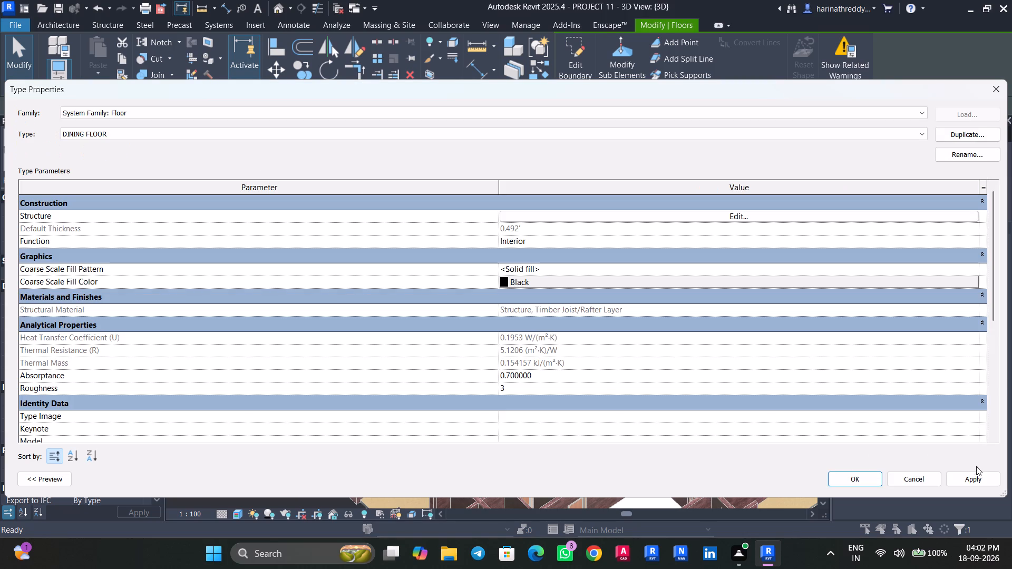
pyautogui.click(977, 465)
pyautogui.click(977, 471)
pyautogui.click(857, 482)
pyautogui.press('Escape')
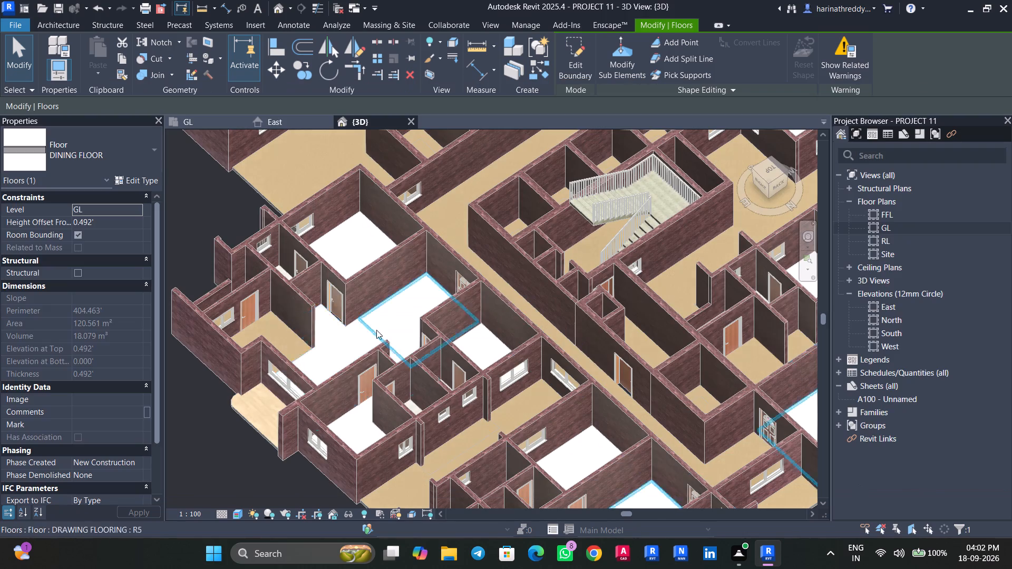
# Assign the existing HALL material to the Finish 2 layer of the KITCHEN floor type and apply the type changes.
pyautogui.scroll(5, 274, 316)
pyautogui.click(279, 349)
pyautogui.scroll(-4, 279, 349)
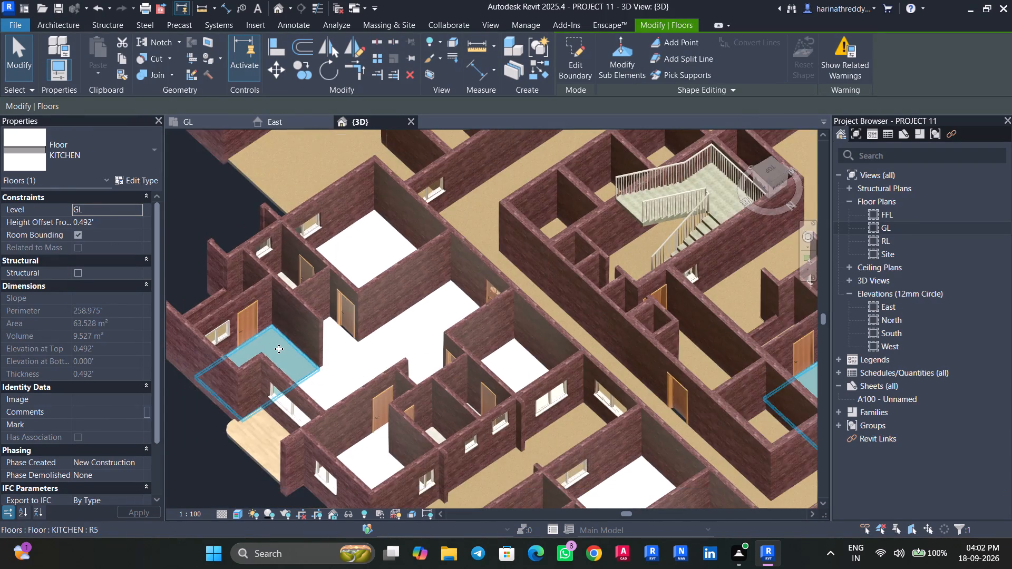
pyautogui.scroll(-3, 279, 349)
pyautogui.click(134, 183)
pyautogui.click(530, 212)
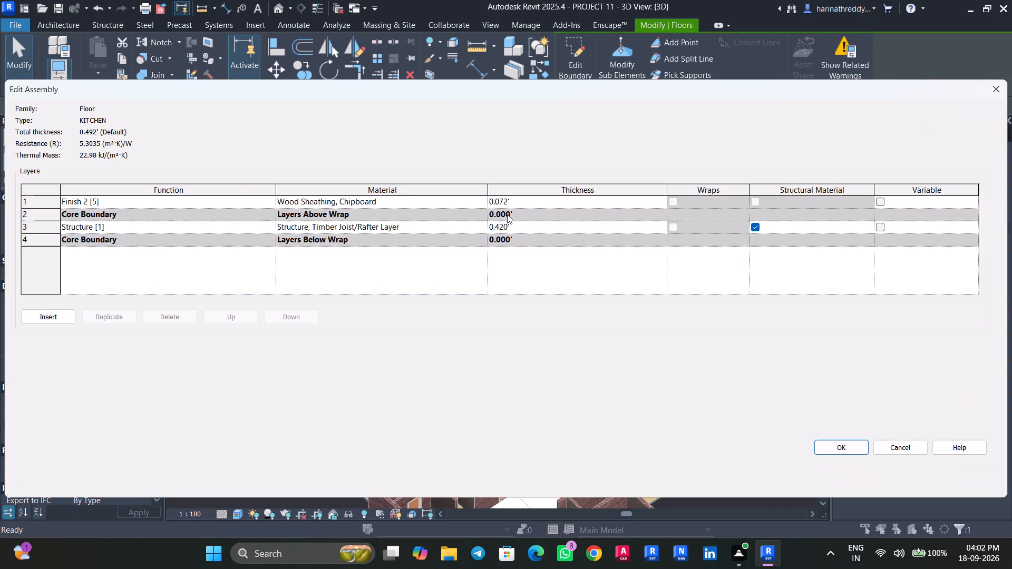
pyautogui.click(484, 201)
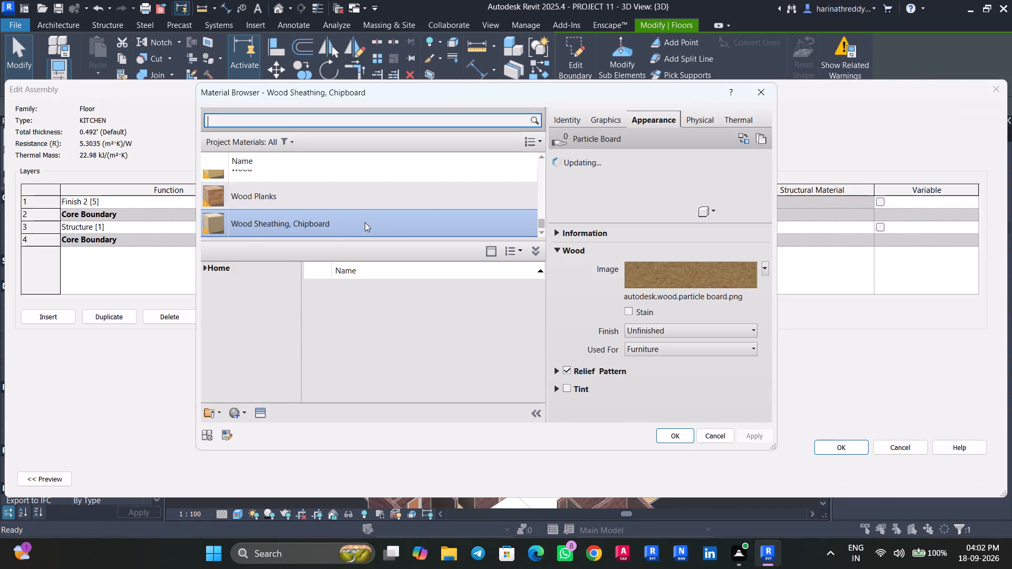
pyautogui.click(366, 117)
pyautogui.write('HALL')
pyautogui.press('Return')
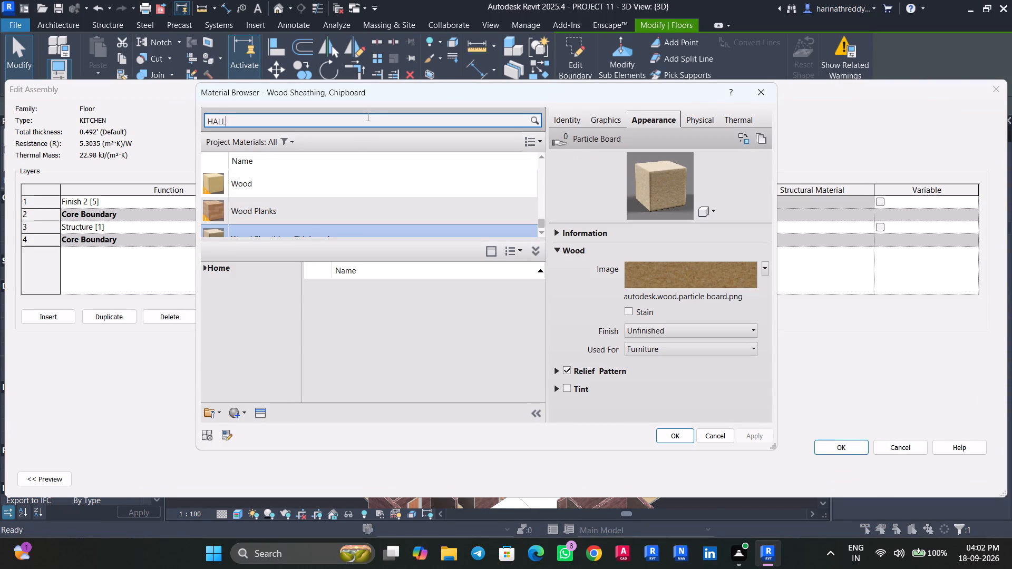
pyautogui.click(261, 188)
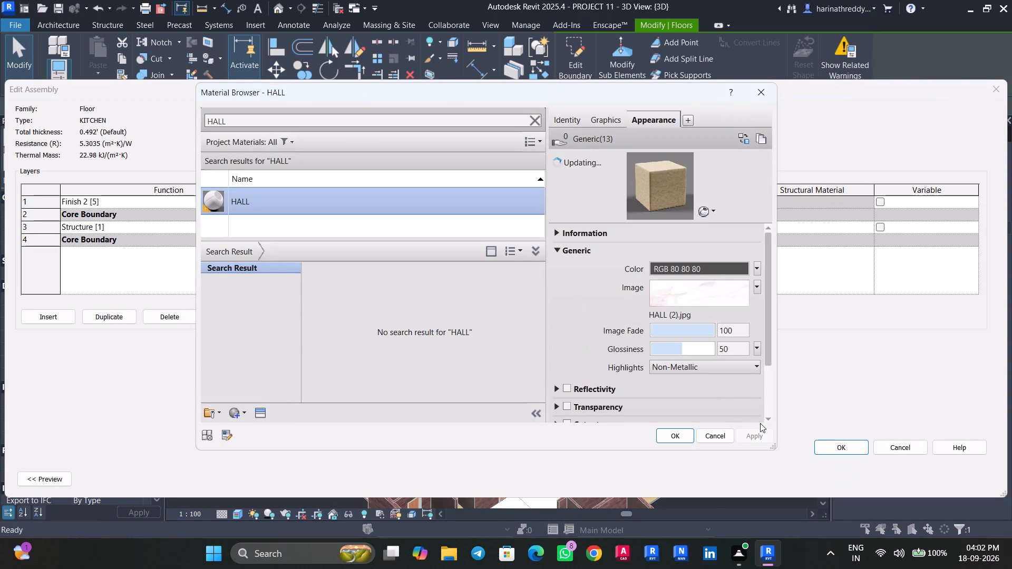
pyautogui.click(679, 439)
pyautogui.click(858, 447)
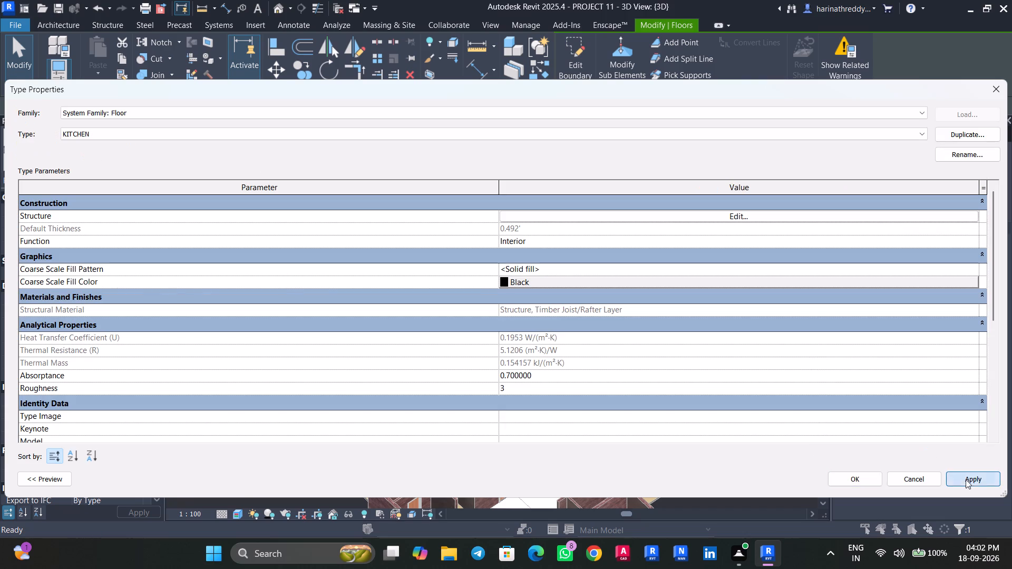
pyautogui.click(966, 479)
pyautogui.click(851, 476)
pyautogui.press('Escape')
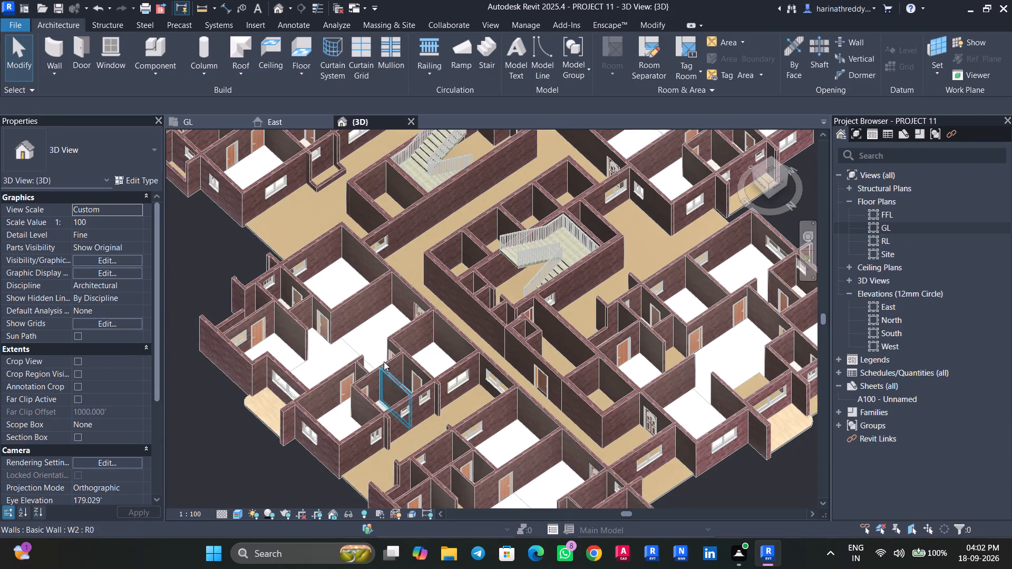
# Examine the flat's retextured hall, kitchen, bedroom and toilet floors from several angles in the 3D model.
pyautogui.scroll(9, 384, 361)
pyautogui.moveTo(319, 317); pyautogui.dragTo(337, 133, button='middle')
pyautogui.scroll(-4, 379, 202)
pyautogui.scroll(2, 379, 202)
pyautogui.scroll(-1, 380, 202)
pyautogui.scroll(1, 380, 202)
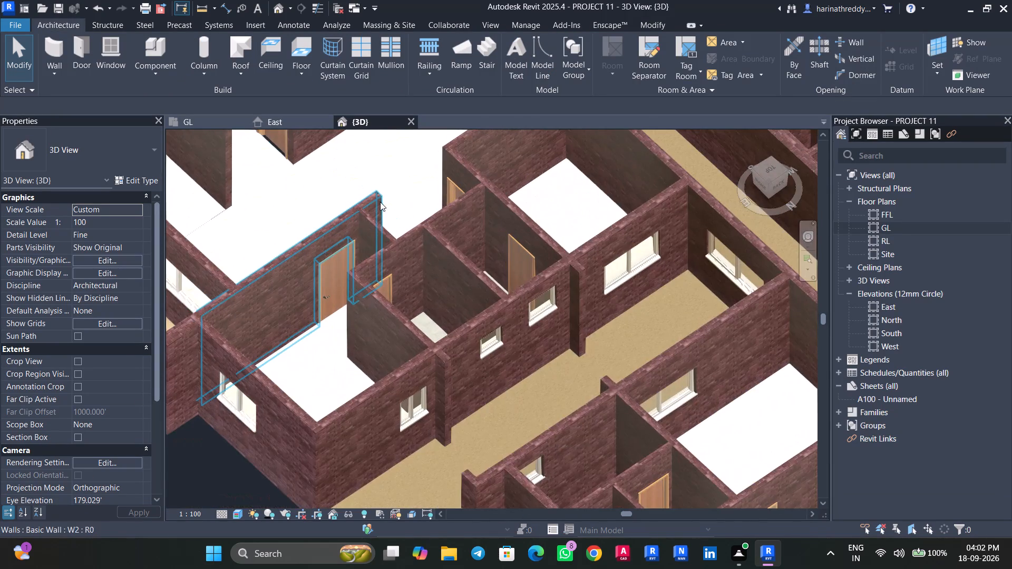
pyautogui.keyDown('shift'); pyautogui.moveTo(381, 210); pyautogui.dragTo(380, 277, button='middle'); pyautogui.keyUp('shift')
pyautogui.moveTo(380, 284); pyautogui.dragTo(422, 95, button='middle')
pyautogui.click(520, 310)
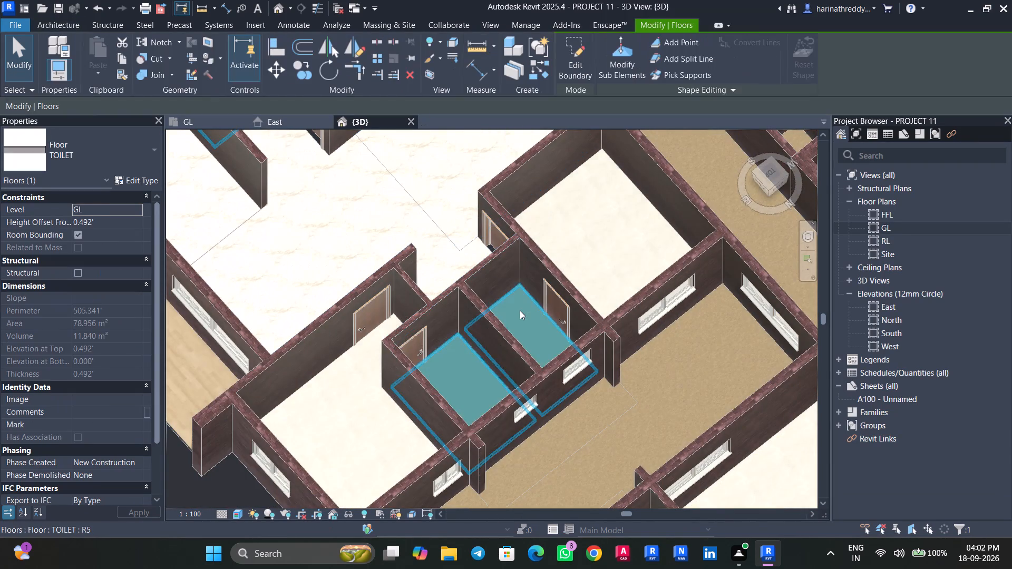
pyautogui.scroll(-3, 520, 310)
pyautogui.keyDown('shift'); pyautogui.moveTo(515, 324); pyautogui.dragTo(542, 307, button='middle'); pyautogui.keyUp('shift')
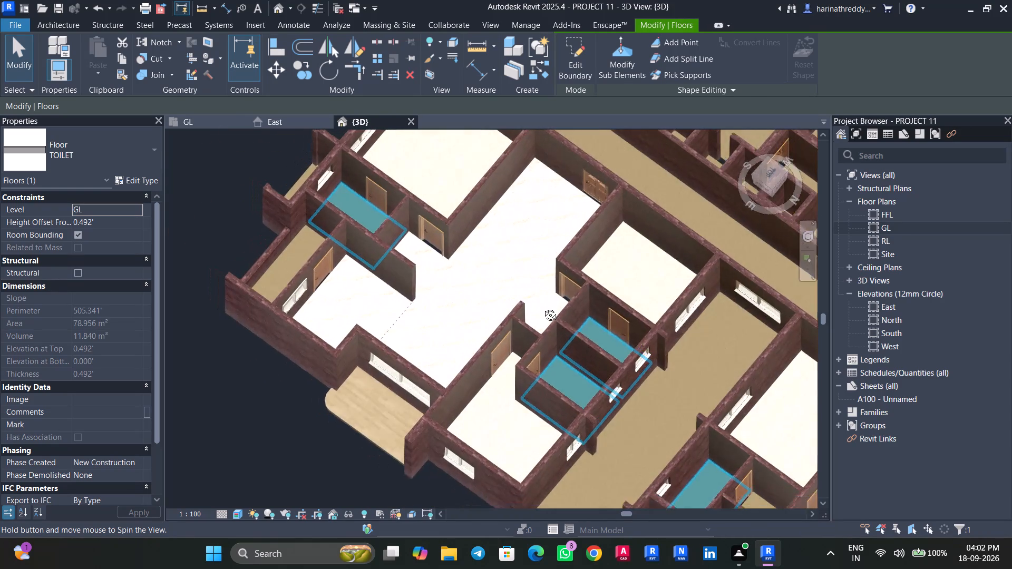
pyautogui.keyDown('shift'); pyautogui.moveTo(542, 307); pyautogui.dragTo(546, 278, button='middle'); pyautogui.keyUp('shift')
pyautogui.press('Escape')
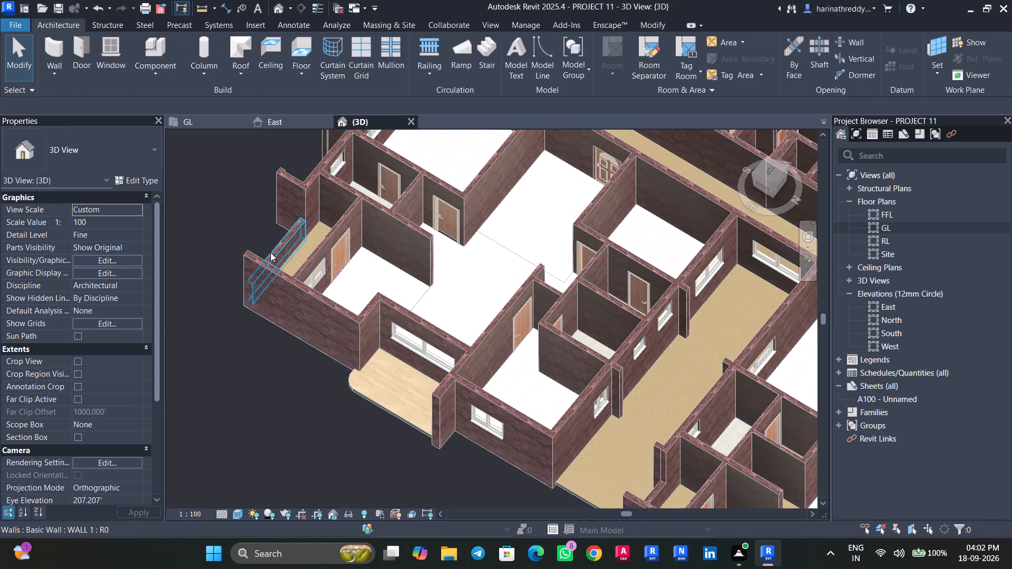
# Create a new material named WIDE UTILITY for the Finish 2 layer of the WIDE UTILITY floor type.
pyautogui.click(294, 245)
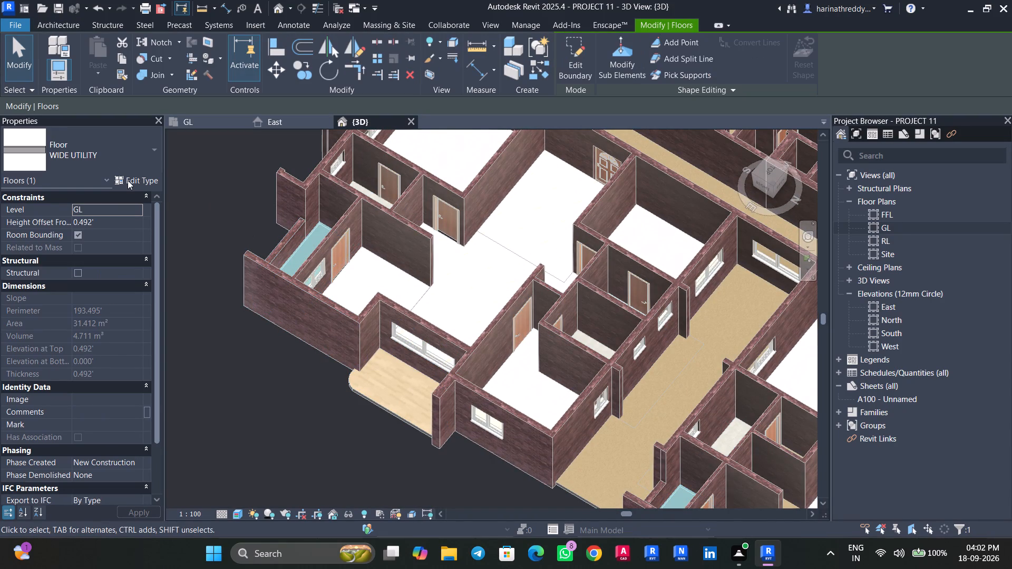
pyautogui.click(128, 180)
pyautogui.click(853, 215)
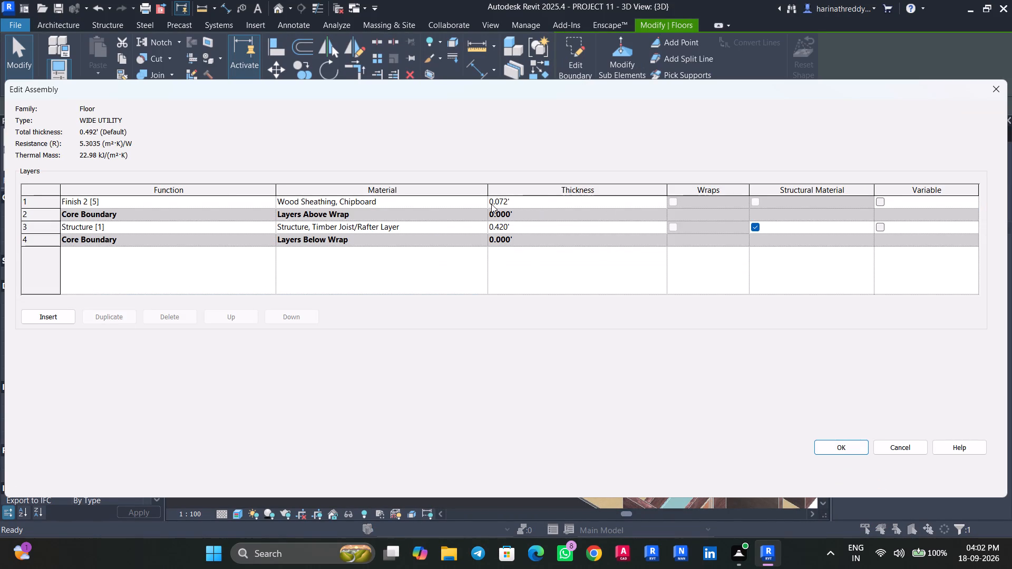
pyautogui.click(482, 204)
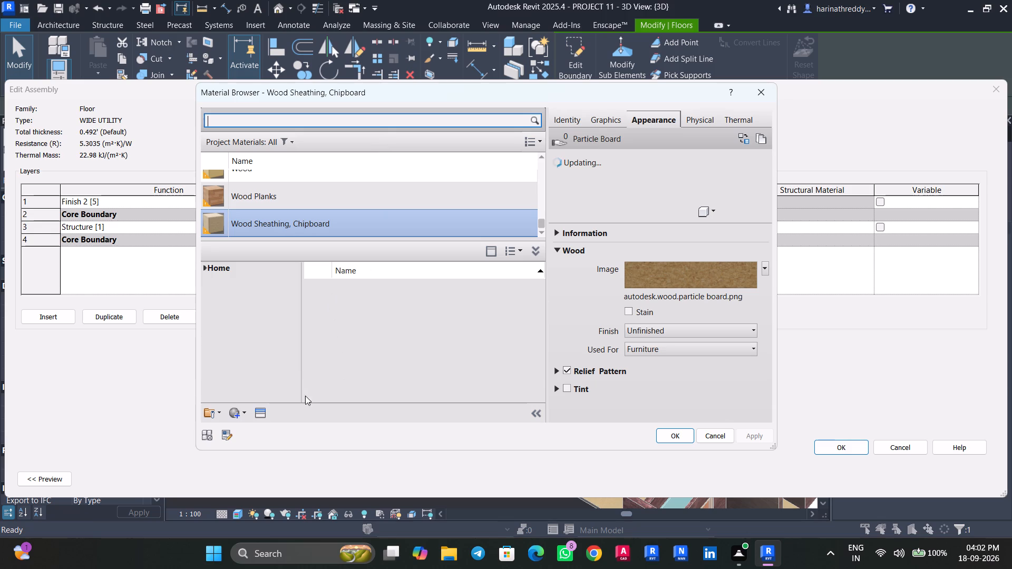
pyautogui.click(245, 409)
pyautogui.click(256, 431)
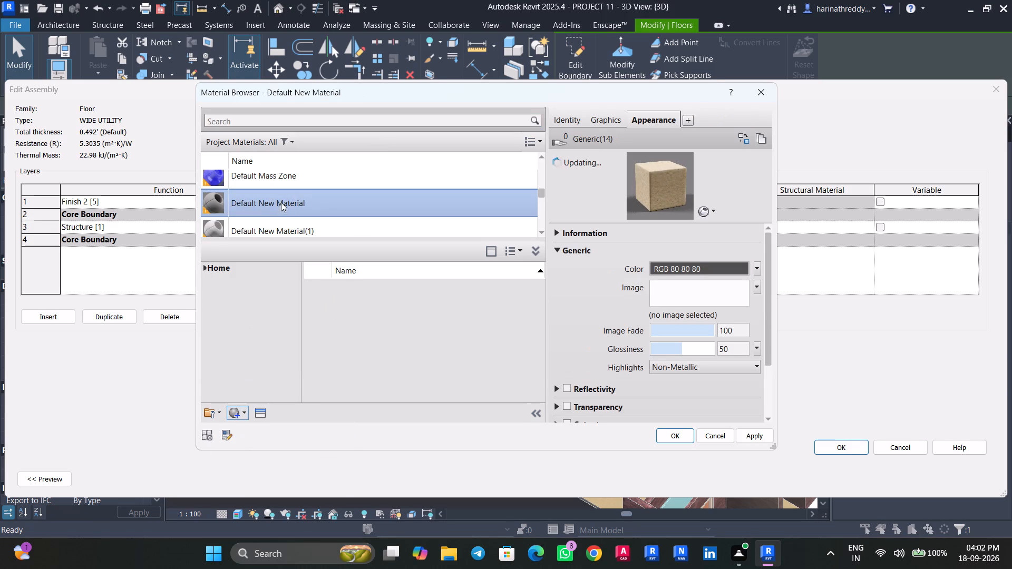
pyautogui.rightClick(282, 200)
pyautogui.click(319, 257)
pyautogui.write('WIDE UTILITY')
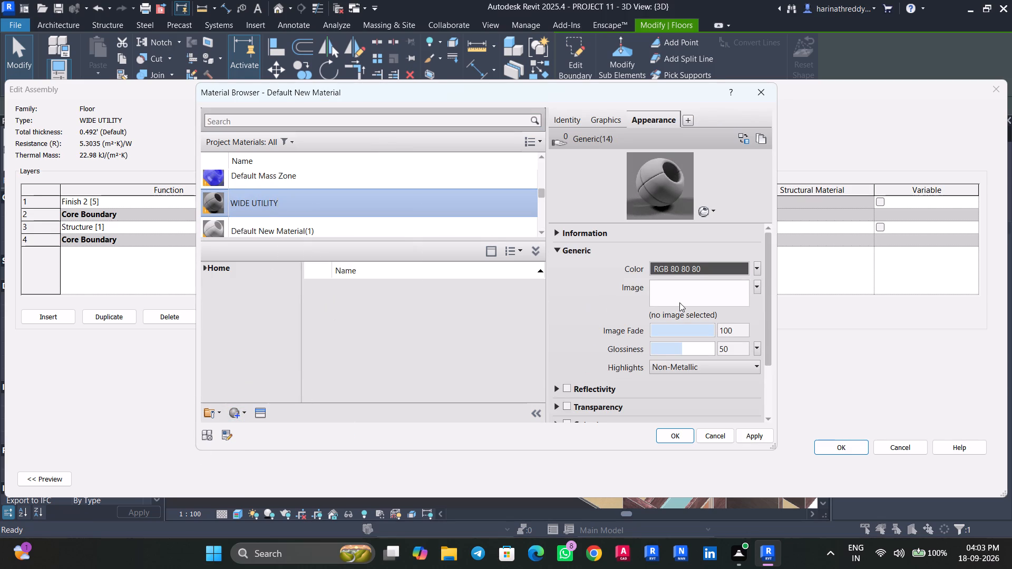
# Load WIDE UTILITY.jpg from Downloads as the WIDE UTILITY material's appearance image.
pyautogui.click(682, 298)
pyautogui.click(489, 172)
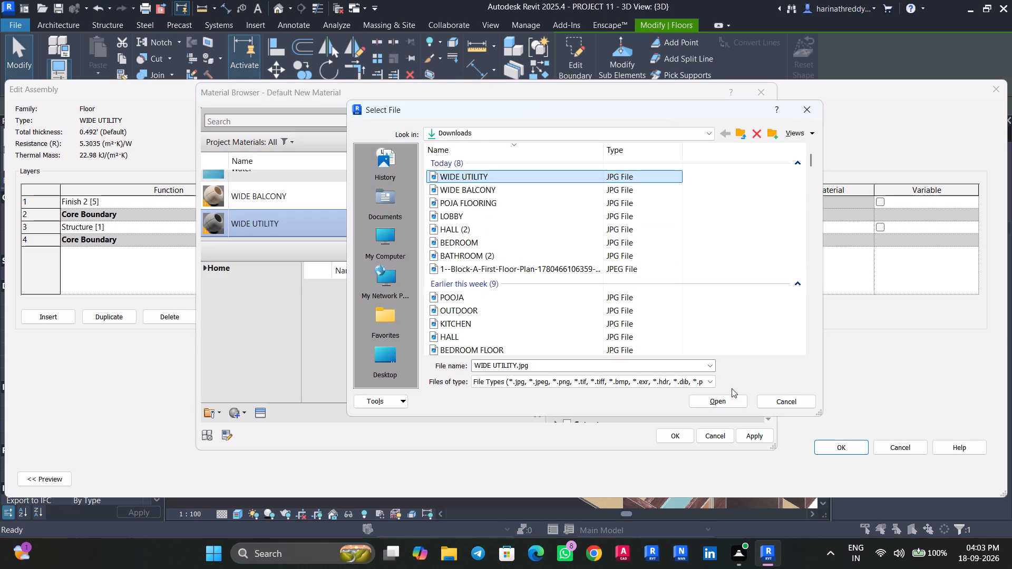
pyautogui.click(732, 407)
# Set the WIDE UTILITY.jpg texture's sample size to 3'.
pyautogui.click(714, 300)
pyautogui.moveTo(520, 340); pyautogui.dragTo(521, 358)
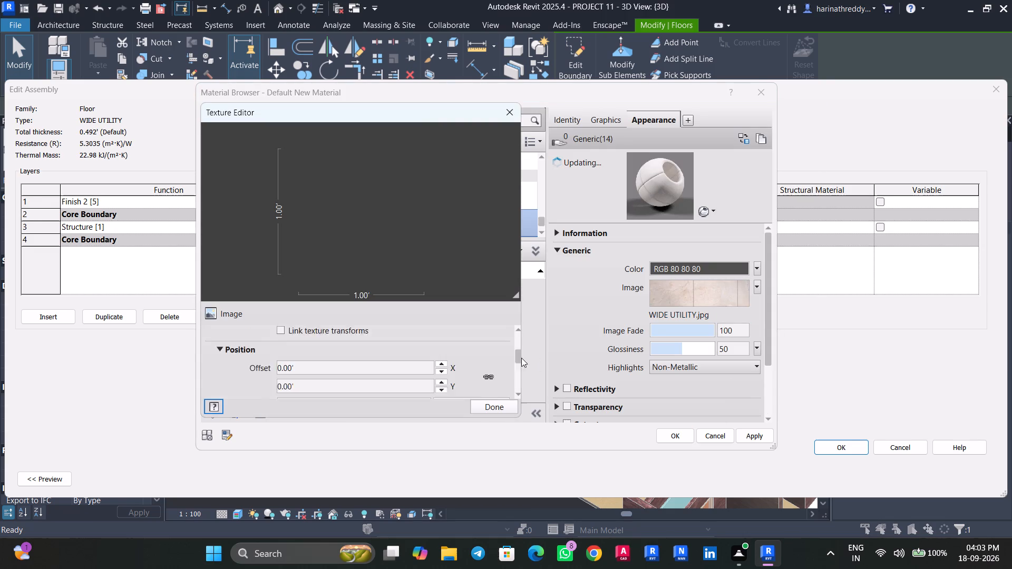
pyautogui.moveTo(521, 358); pyautogui.dragTo(525, 368)
pyautogui.click(389, 381)
pyautogui.write("3'")
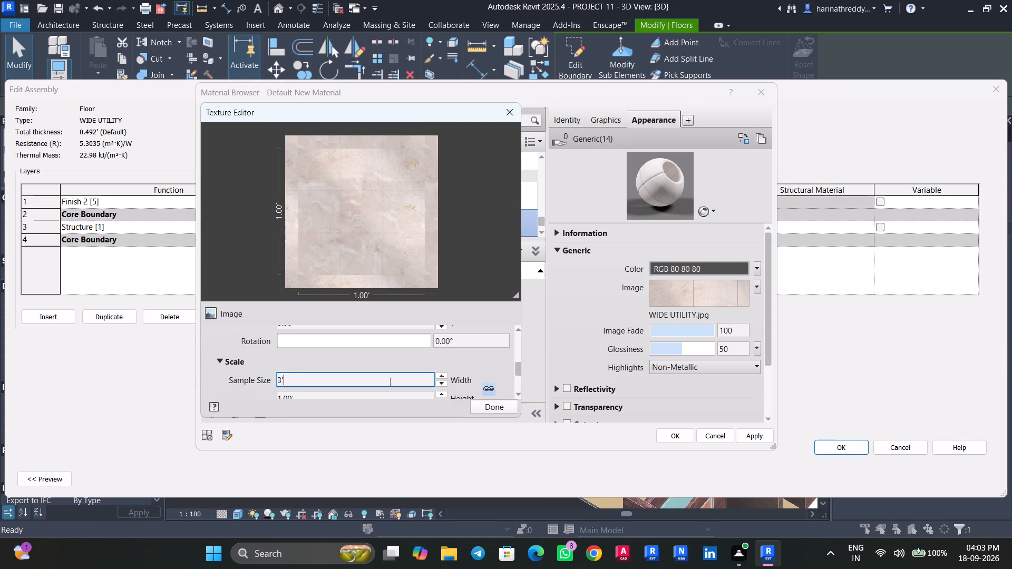
pyautogui.press('Return')
pyautogui.click(493, 412)
# Assign the WIDE UTILITY material to the Finish 2 layer of the WIDE UTILITY floor type and apply the type changes.
pyautogui.click(743, 435)
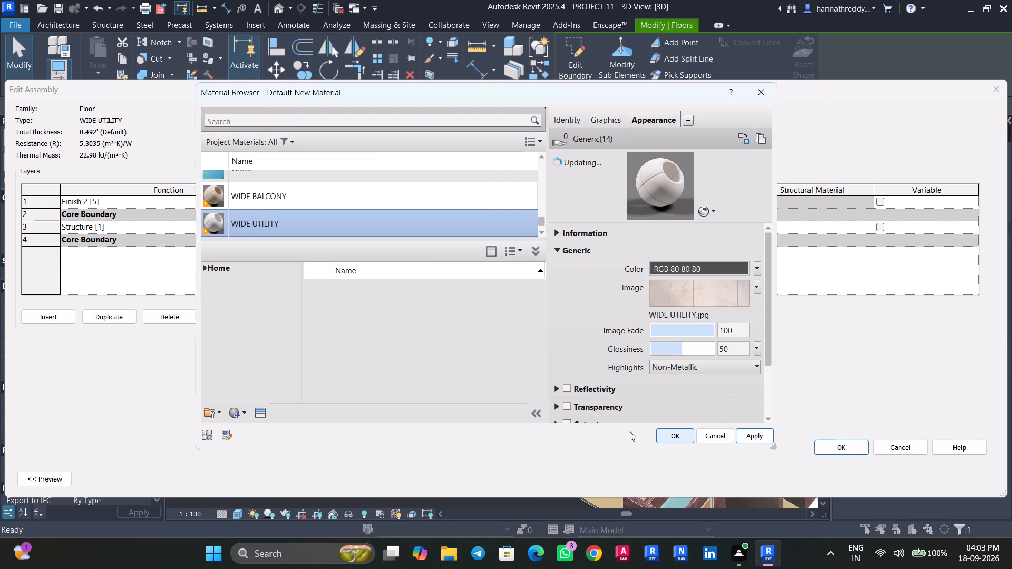
pyautogui.click(649, 435)
pyautogui.click(666, 439)
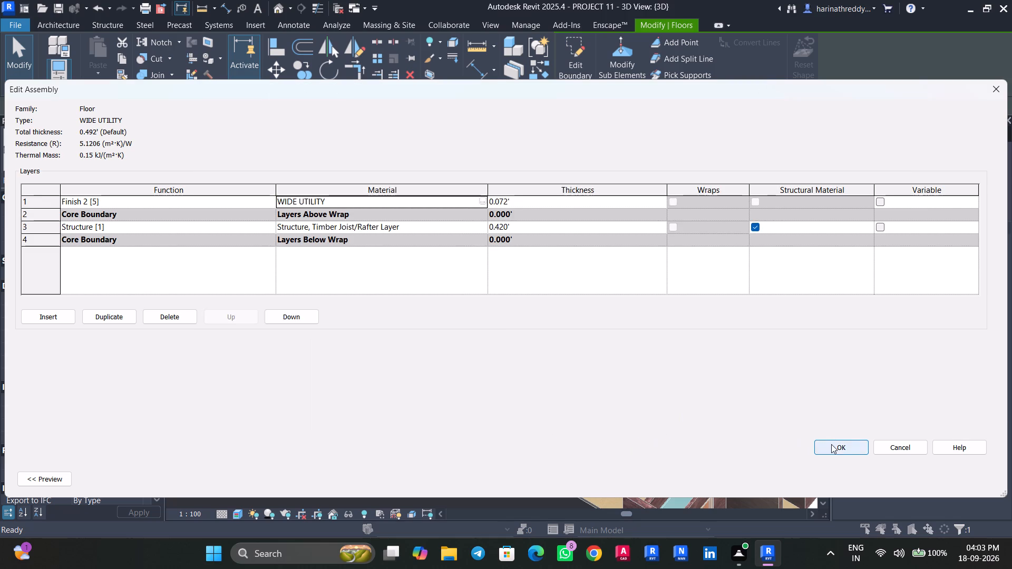
pyautogui.click(840, 444)
pyautogui.click(971, 479)
pyautogui.click(830, 476)
pyautogui.press('Escape')
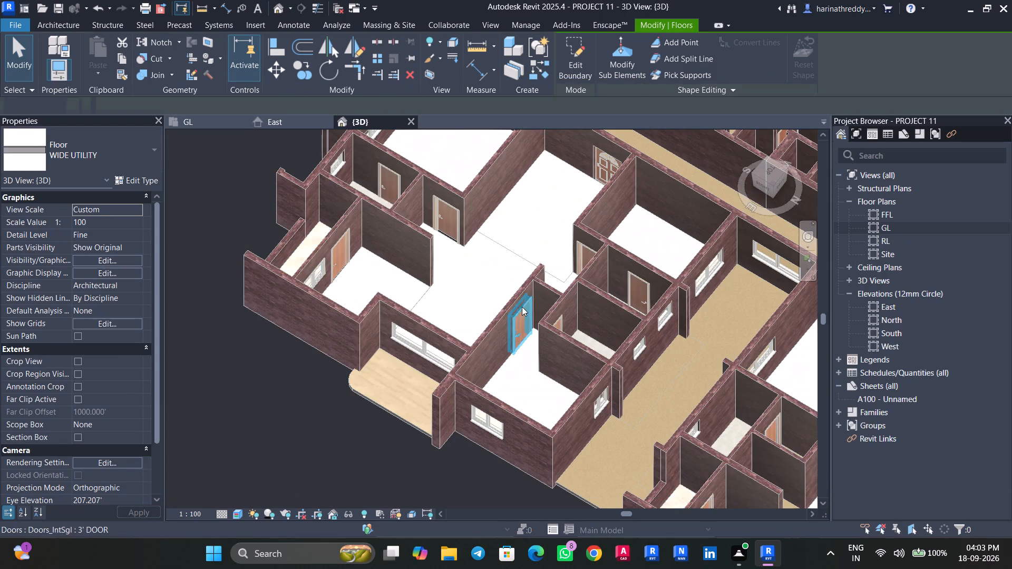
# Examine the tile finish on the WIDE UTILITY floor and the adjoining room floors in the 3D view.
pyautogui.scroll(8, 327, 325)
pyautogui.scroll(-5, 248, 314)
pyautogui.keyDown('shift'); pyautogui.moveTo(210, 395); pyautogui.dragTo(233, 404, button='middle'); pyautogui.keyUp('shift')
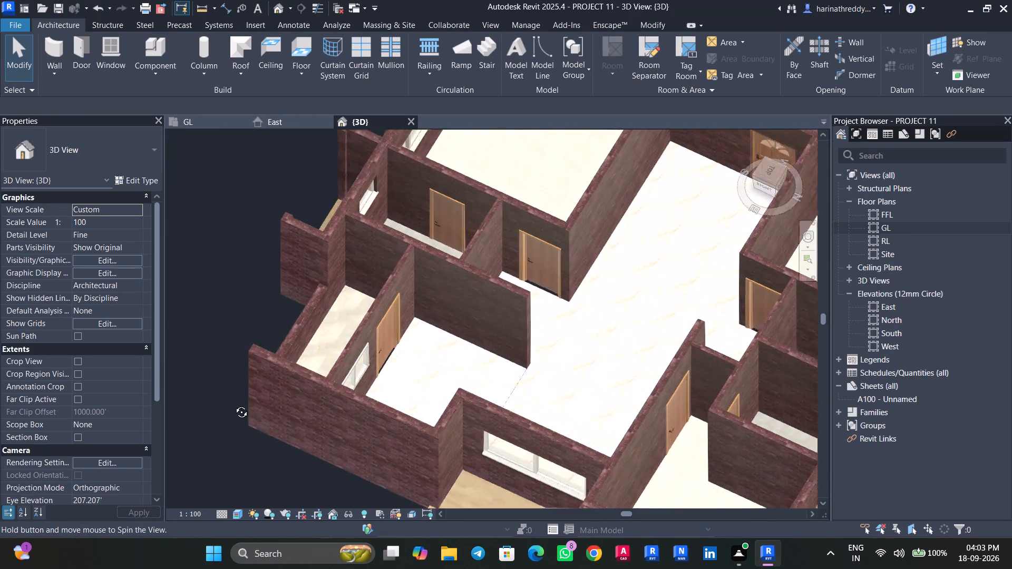
pyautogui.keyDown('shift'); pyautogui.moveTo(233, 404); pyautogui.dragTo(254, 410, button='middle'); pyautogui.keyUp('shift')
pyautogui.scroll(7, 516, 406)
pyautogui.moveTo(490, 419); pyautogui.dragTo(511, 206, button='middle')
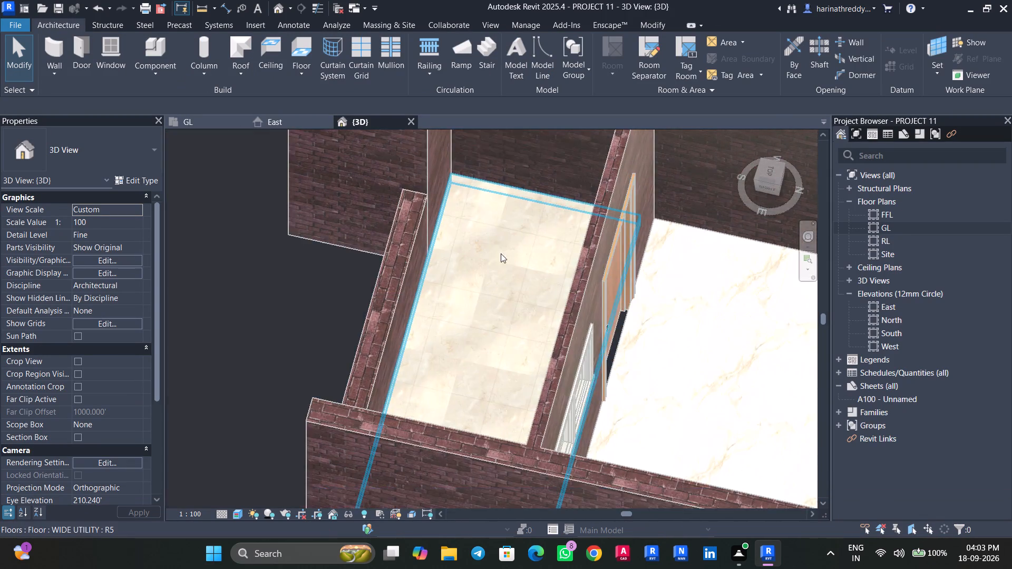
pyautogui.scroll(3, 480, 337)
pyautogui.scroll(-2, 480, 338)
pyautogui.scroll(1, 480, 338)
pyautogui.scroll(-11, 480, 338)
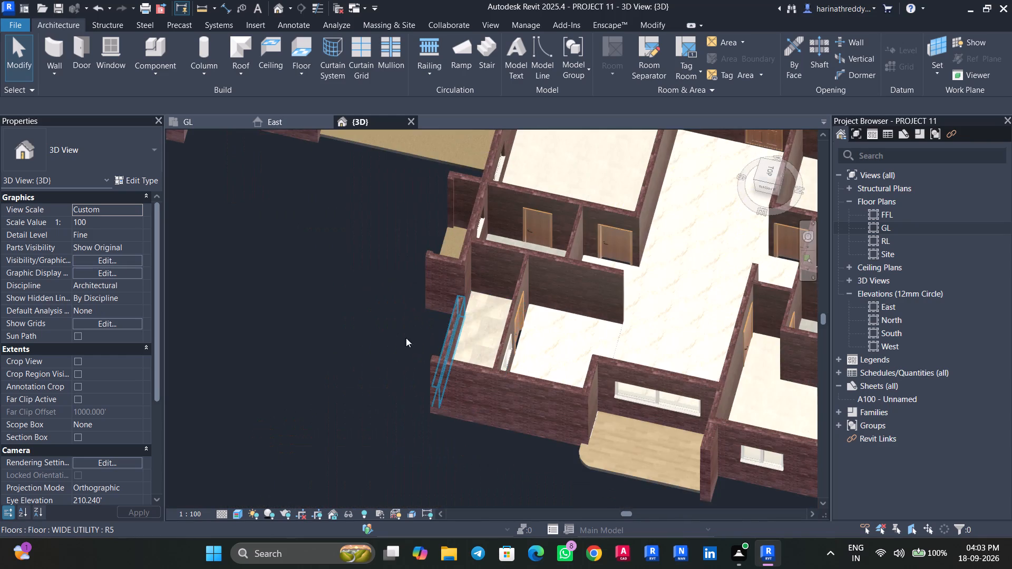
# Open the material choice for the Finish 2 layer of the LOBBY floor type's structure.
pyautogui.scroll(-4, 334, 330)
pyautogui.keyDown('shift'); pyautogui.moveTo(335, 329); pyautogui.dragTo(334, 343, button='middle'); pyautogui.keyUp('shift')
pyautogui.moveTo(325, 349); pyautogui.dragTo(247, 495, button='middle')
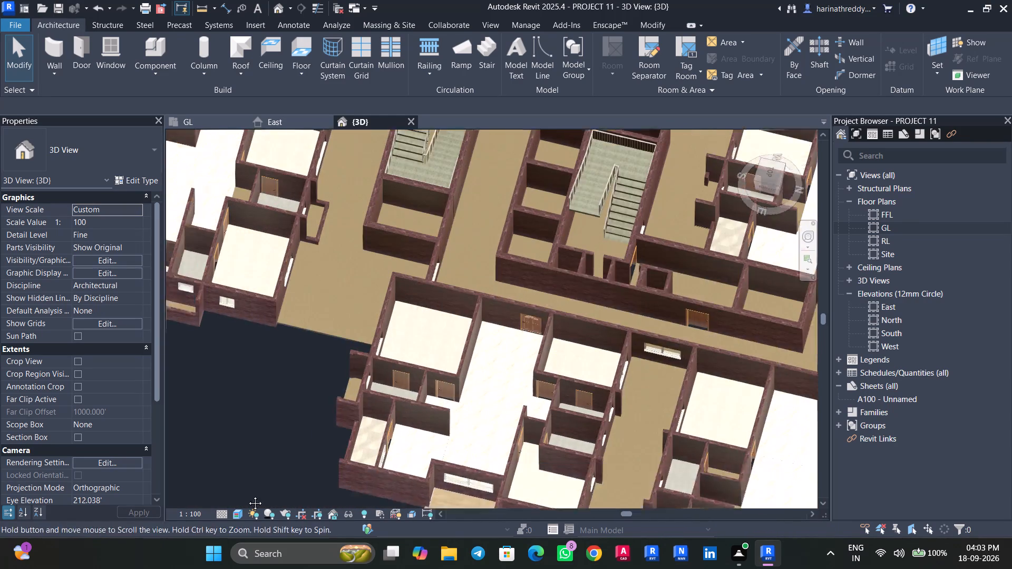
pyautogui.moveTo(247, 495); pyautogui.dragTo(249, 497, button='middle')
pyautogui.click(438, 302)
pyautogui.click(138, 180)
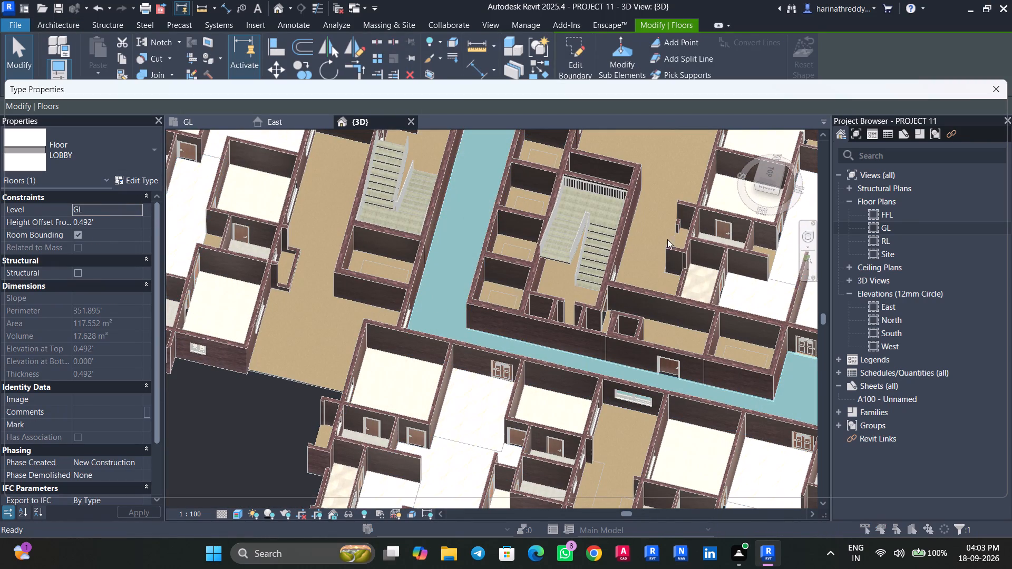
pyautogui.click(752, 218)
pyautogui.click(484, 203)
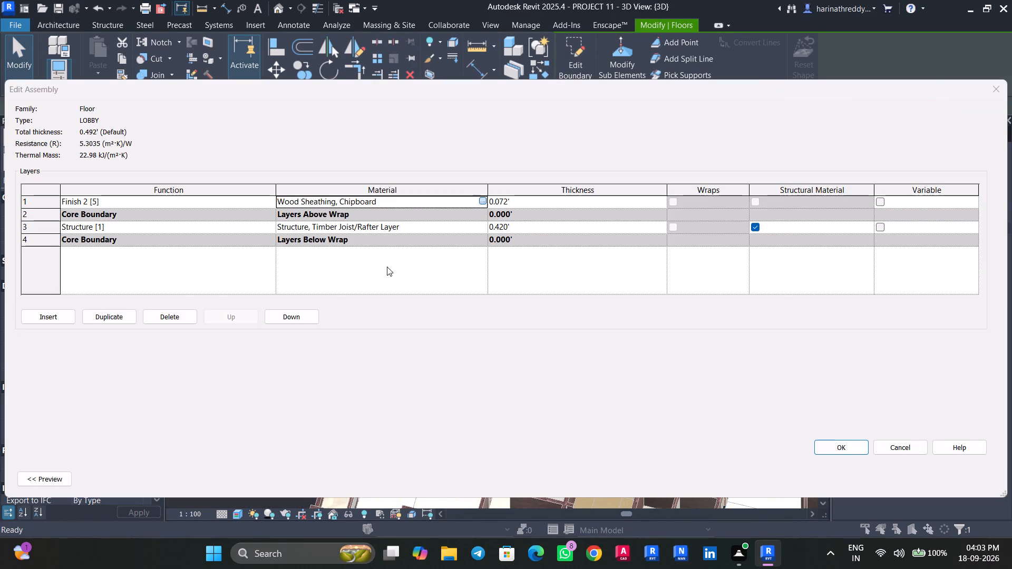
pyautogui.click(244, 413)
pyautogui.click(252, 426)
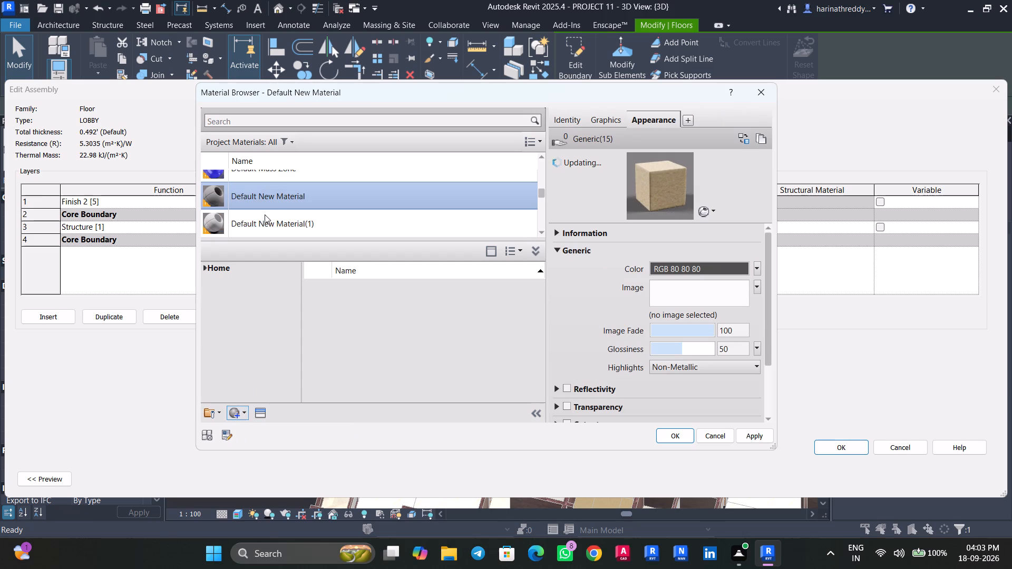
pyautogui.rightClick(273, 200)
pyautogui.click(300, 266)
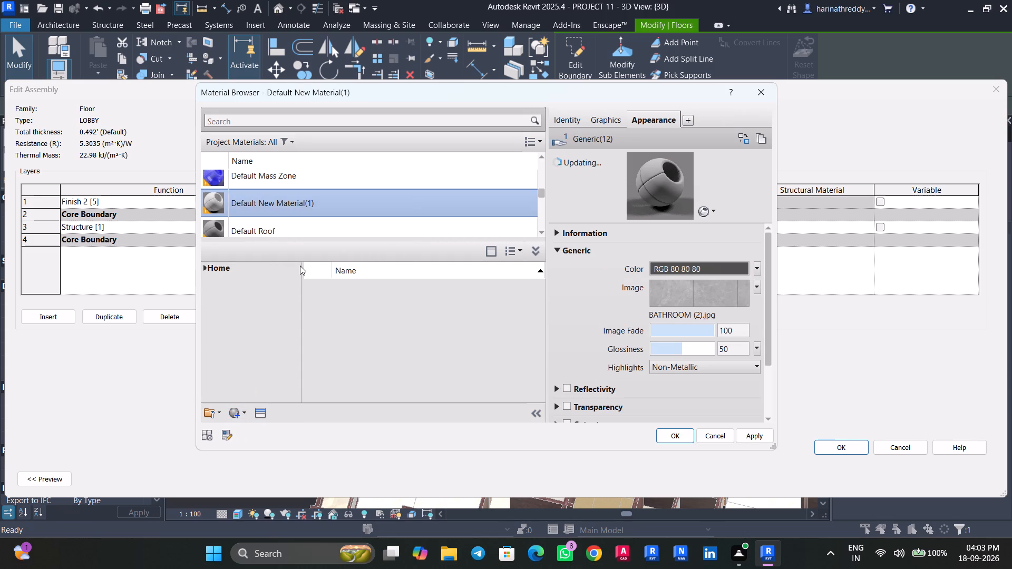
# Create a new material named LOBBY for the Finish 2 layer of the LOBBY floor type.
pyautogui.click(248, 414)
pyautogui.click(262, 430)
pyautogui.rightClick(295, 189)
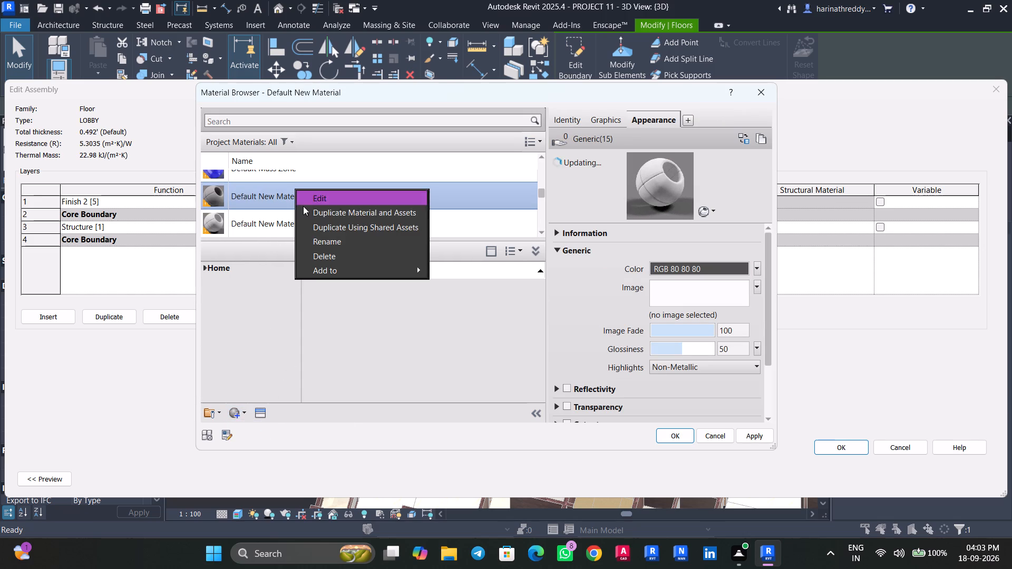
pyautogui.click(334, 242)
pyautogui.write('LOBBY')
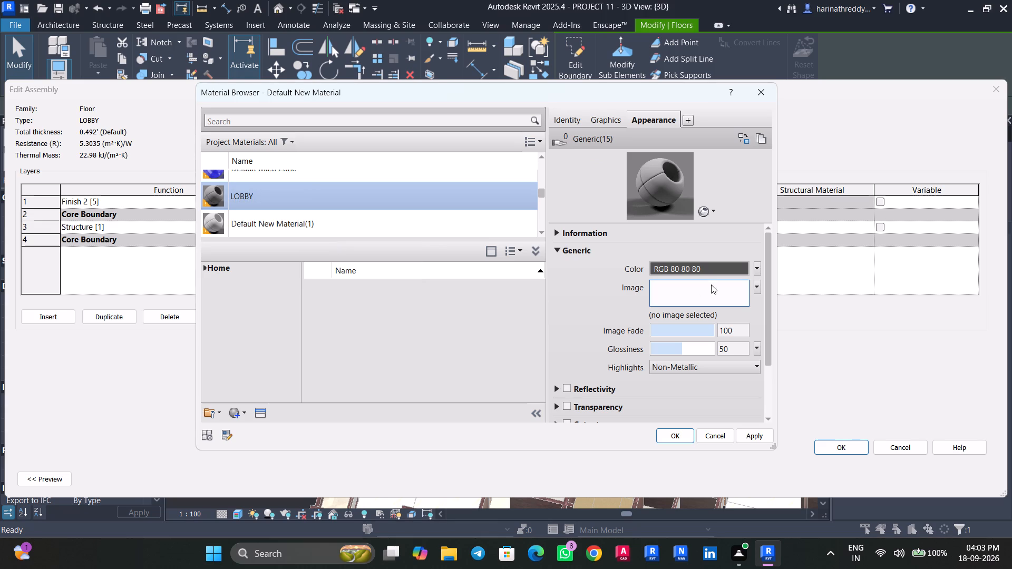
# Load LOBBY.jpg from Downloads as the LOBBY material's appearance image.
pyautogui.click(711, 284)
pyautogui.click(490, 218)
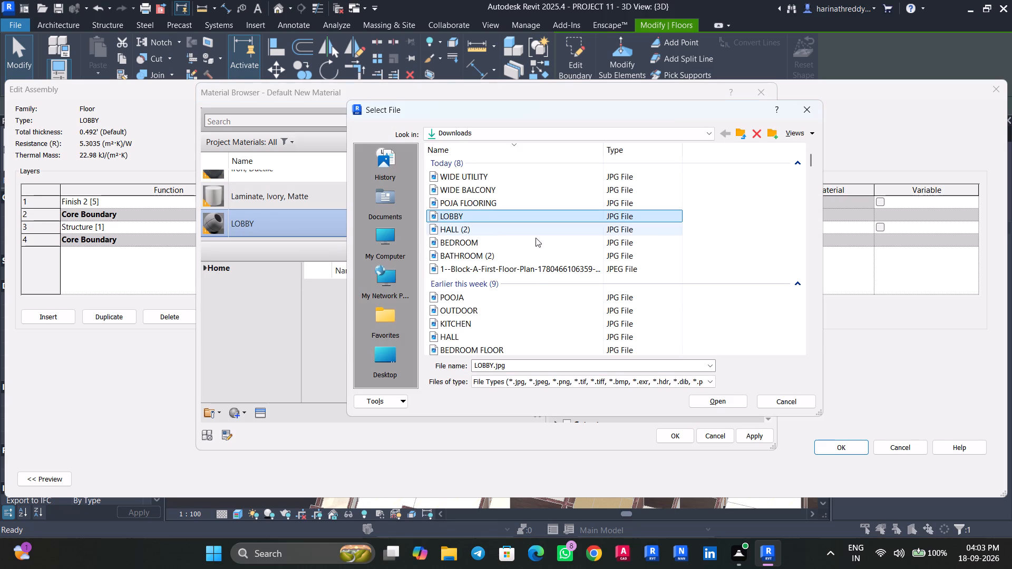
pyautogui.click(709, 395)
# Assign the LOBBY material to the Finish 2 layer of the LOBBY floor type and apply the type changes.
pyautogui.click(765, 438)
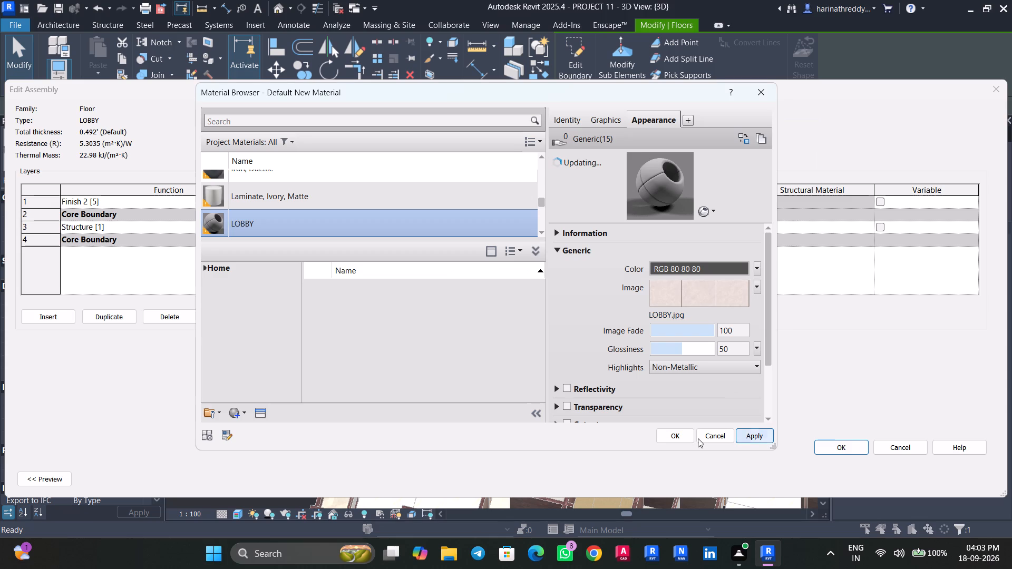
pyautogui.click(670, 436)
pyautogui.click(834, 449)
pyautogui.click(967, 482)
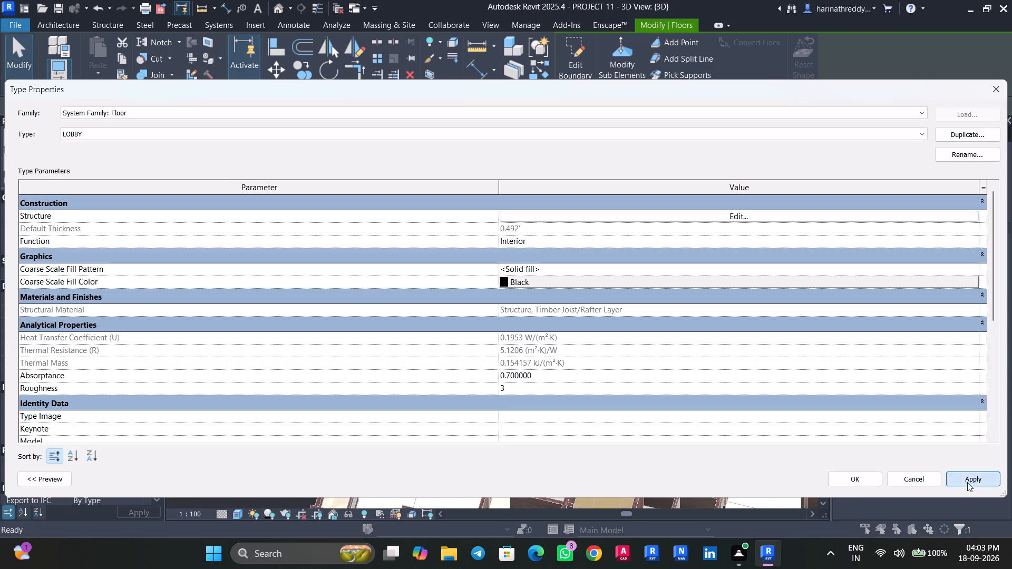
pyautogui.click(835, 480)
pyautogui.press('Escape')
pyautogui.press('Escape')
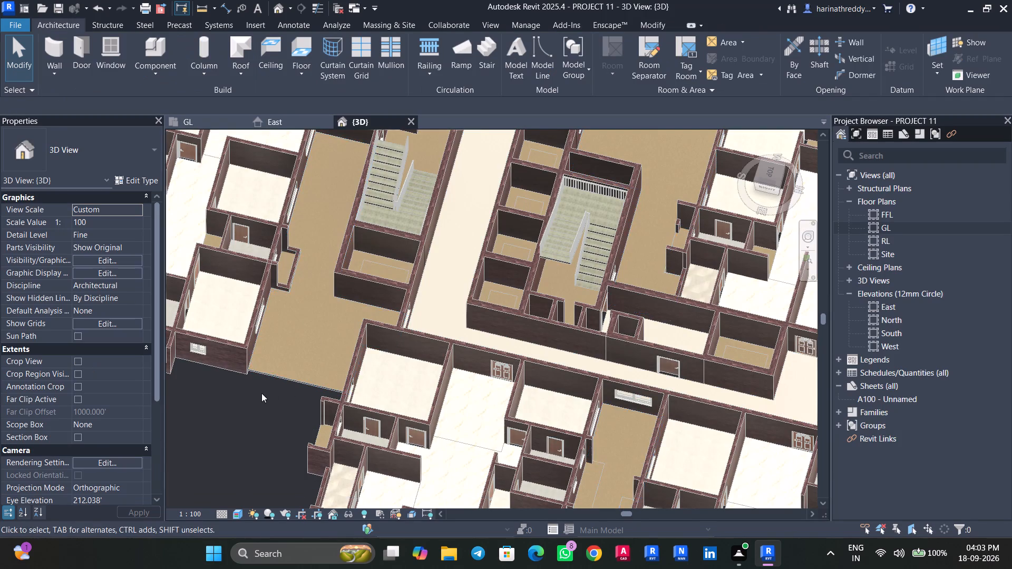
# Examine the floor finishes across the apartments and the whole block in the 3D view.
pyautogui.moveTo(276, 397); pyautogui.dragTo(552, 464, button='middle')
pyautogui.scroll(6, 351, 408)
pyautogui.scroll(4, 389, 437)
pyautogui.scroll(-2, 391, 437)
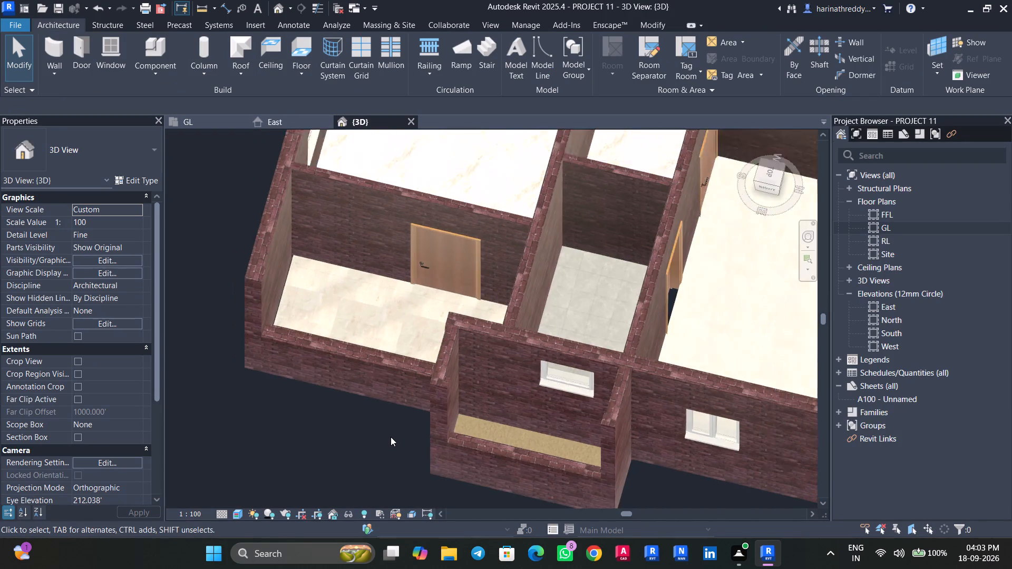
pyautogui.scroll(-11, 391, 437)
pyautogui.scroll(4, 381, 339)
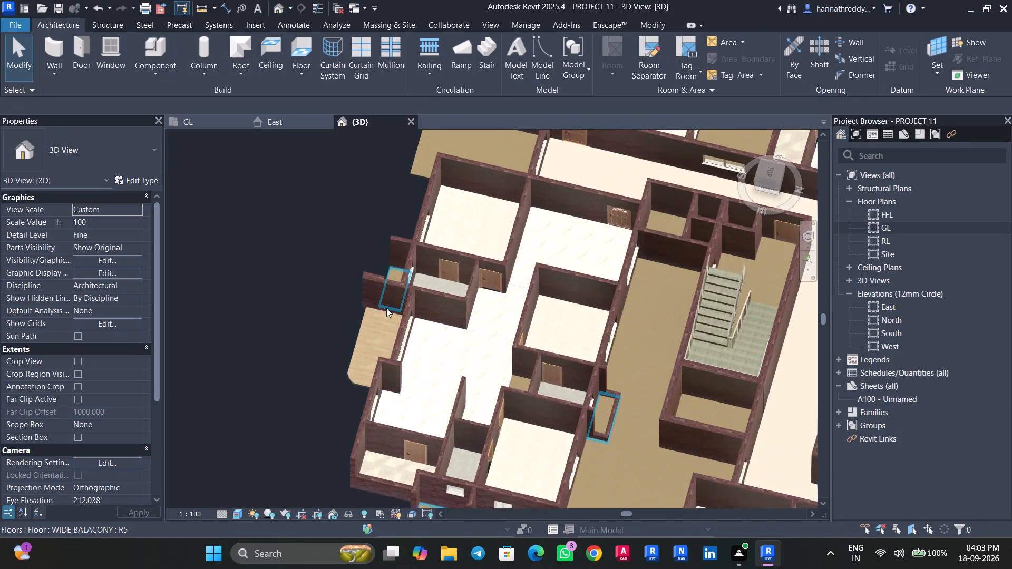
pyautogui.scroll(-5, 372, 322)
pyautogui.scroll(-4, 374, 408)
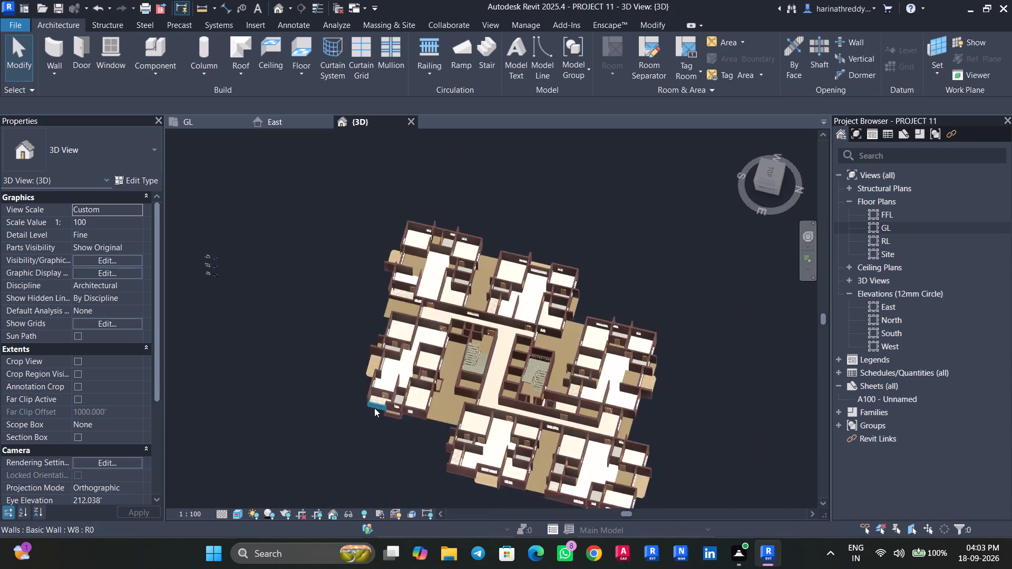
pyautogui.scroll(-3, 374, 408)
pyautogui.keyDown('shift'); pyautogui.moveTo(384, 420); pyautogui.dragTo(363, 329, button='middle'); pyautogui.keyUp('shift')
pyautogui.scroll(3, 421, 416)
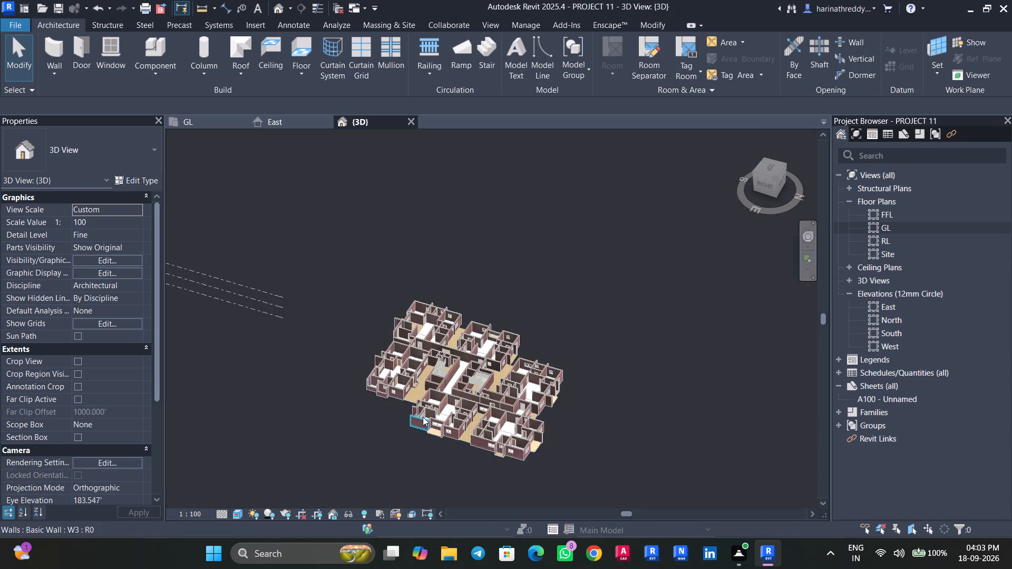
pyautogui.scroll(6, 423, 417)
pyautogui.keyDown('shift'); pyautogui.moveTo(507, 356); pyautogui.dragTo(522, 517, button='middle'); pyautogui.keyUp('shift')
# Reopen the LOBBY floor type's finish material and set the LOBBY.jpg texture's sample size to 3'.
pyautogui.scroll(14, 523, 335)
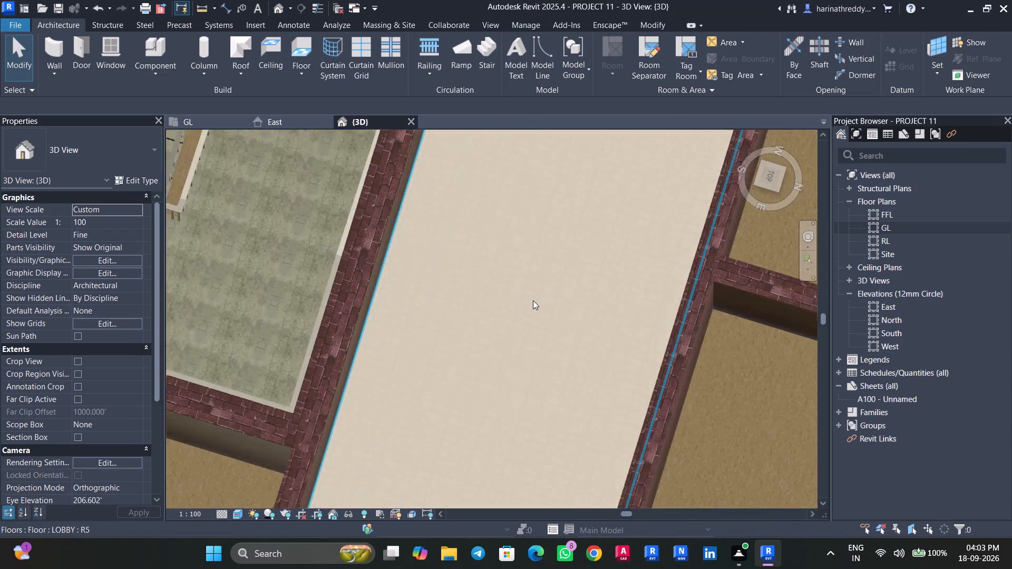
pyautogui.scroll(6, 533, 300)
pyautogui.click(532, 305)
pyautogui.click(147, 180)
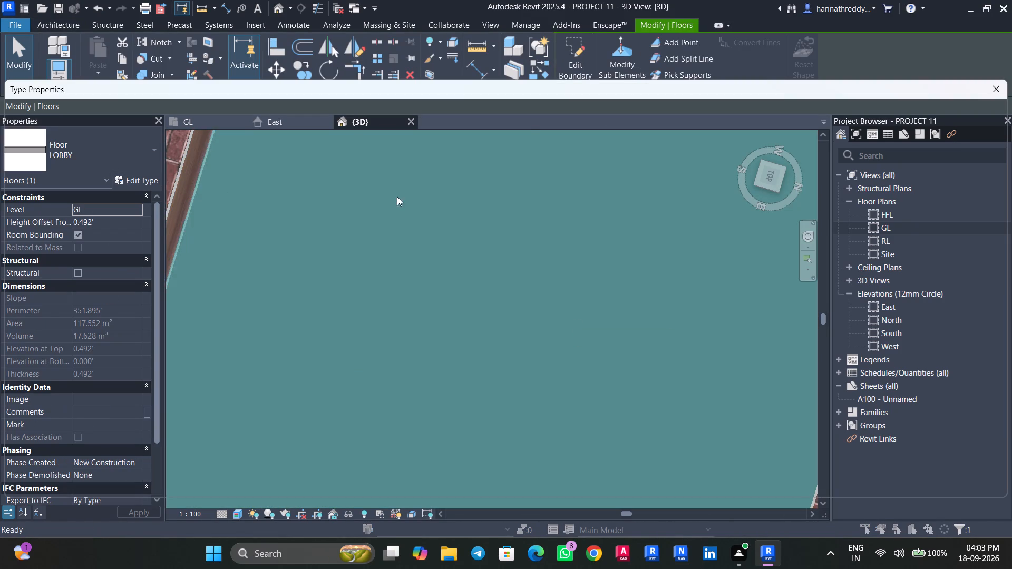
pyautogui.click(636, 219)
pyautogui.click(482, 202)
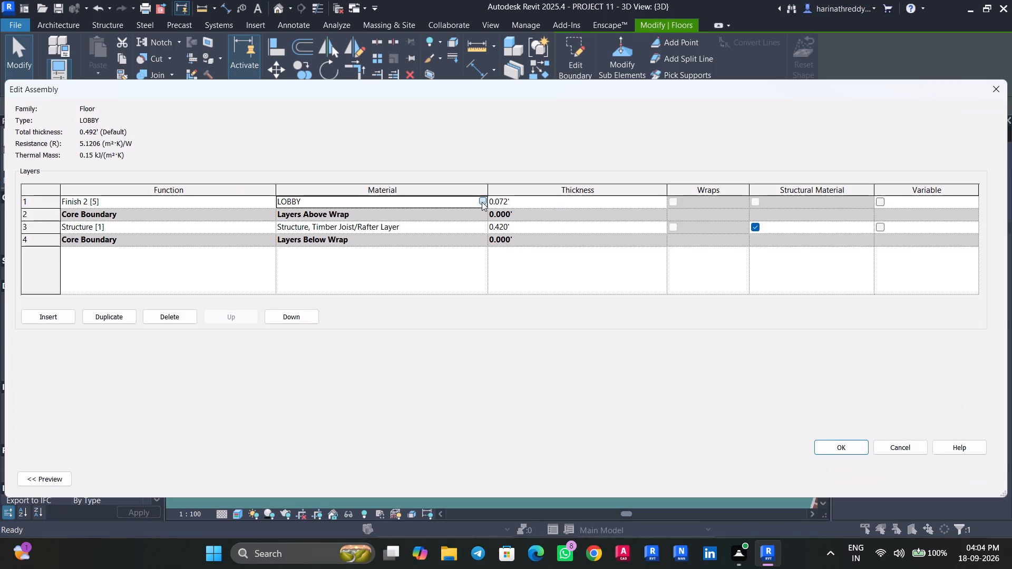
pyautogui.click(690, 288)
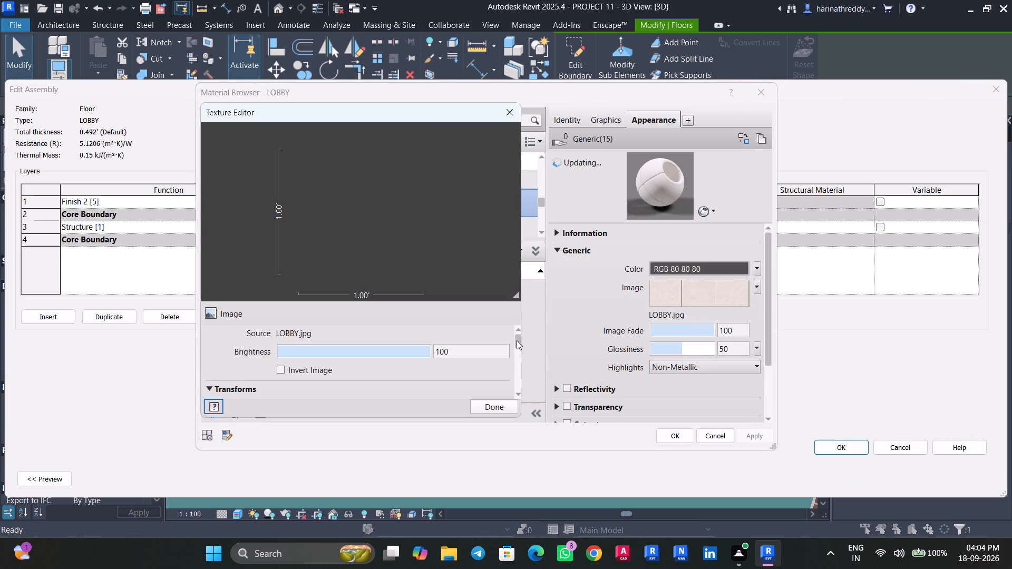
pyautogui.moveTo(519, 340); pyautogui.dragTo(515, 372)
pyautogui.click(398, 359)
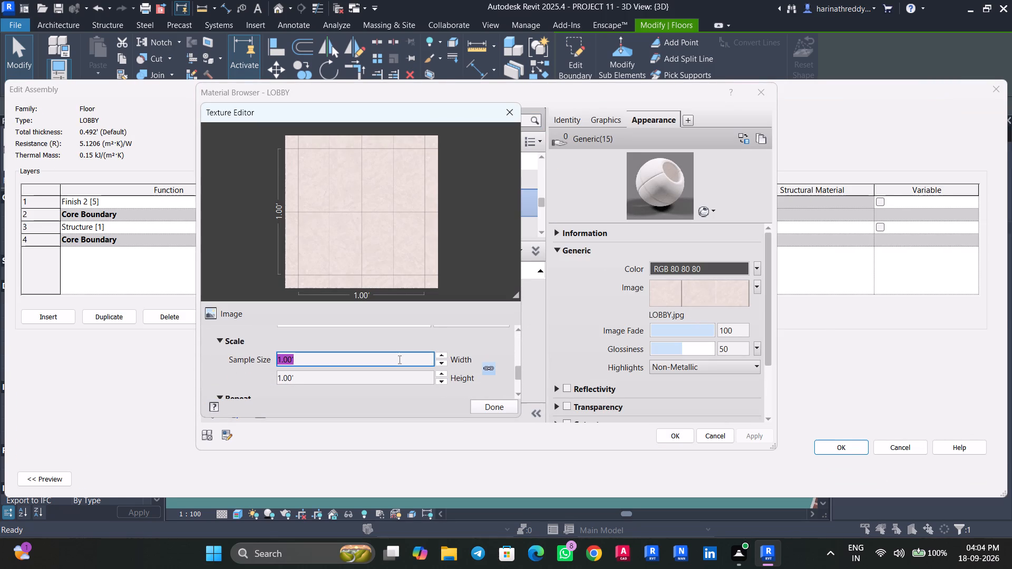
pyautogui.write("3'")
pyautogui.press('Return')
pyautogui.click(494, 412)
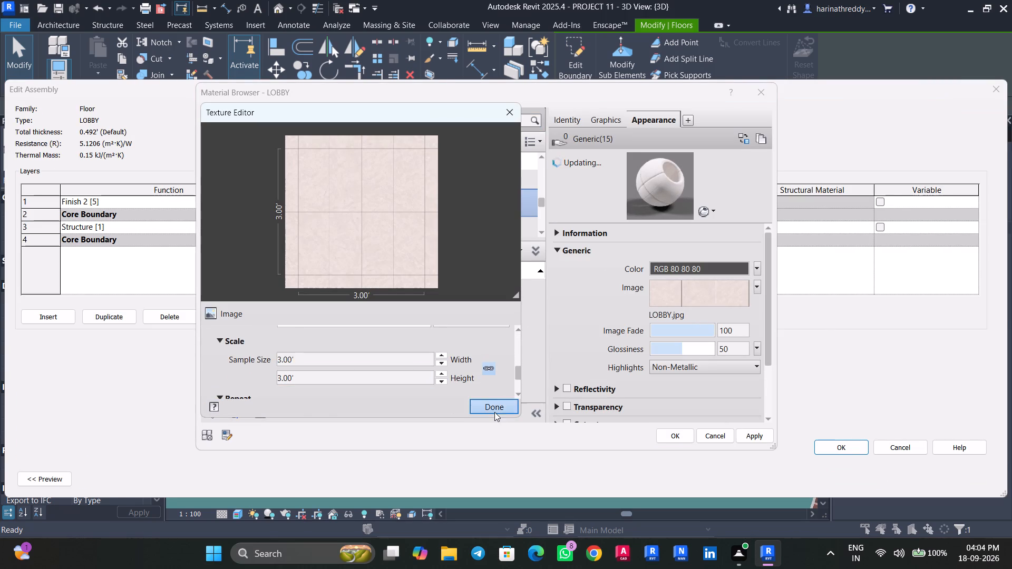
# Save the LOBBY material's texture change and apply it to the LOBBY floor type.
pyautogui.click(739, 438)
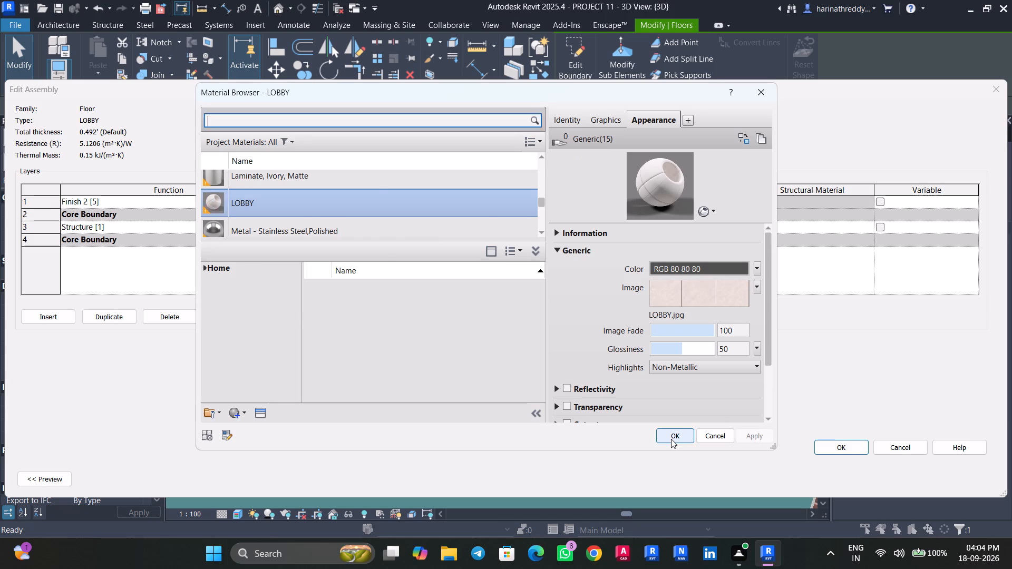
pyautogui.click(671, 439)
pyautogui.click(819, 452)
pyautogui.click(986, 483)
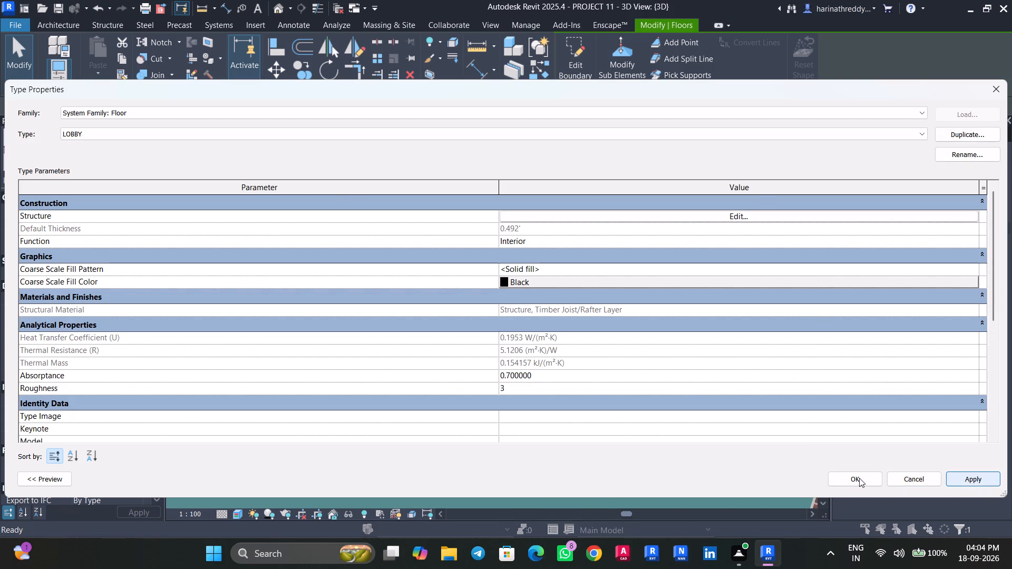
pyautogui.click(859, 478)
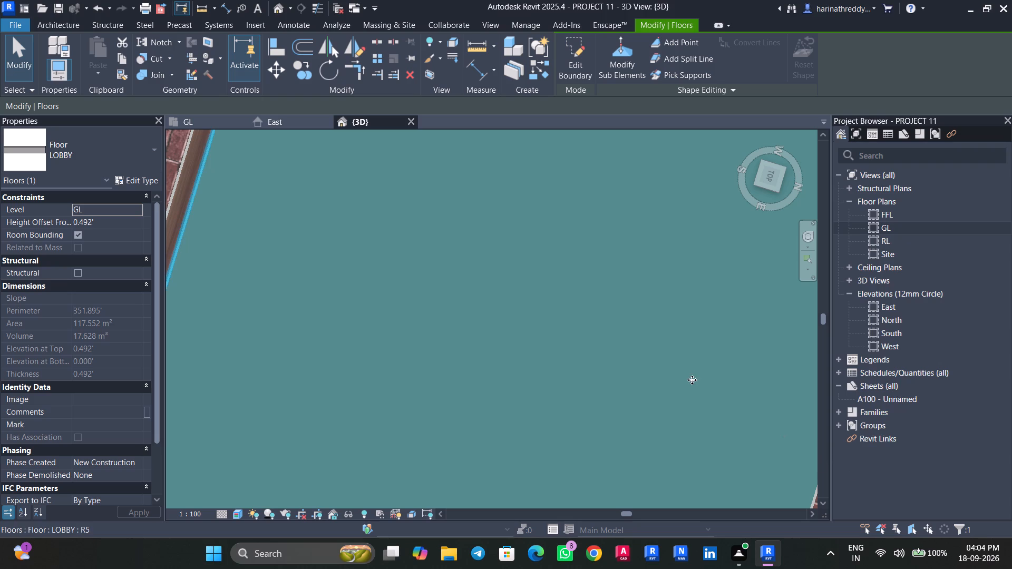
pyautogui.press('Escape')
# Examine the lobby, outdoor flooring and overall block from above and beneath in the 3D view.
pyautogui.scroll(-13, 586, 352)
pyautogui.keyDown('shift'); pyautogui.moveTo(576, 385); pyautogui.dragTo(597, 347, button='middle'); pyautogui.keyUp('shift')
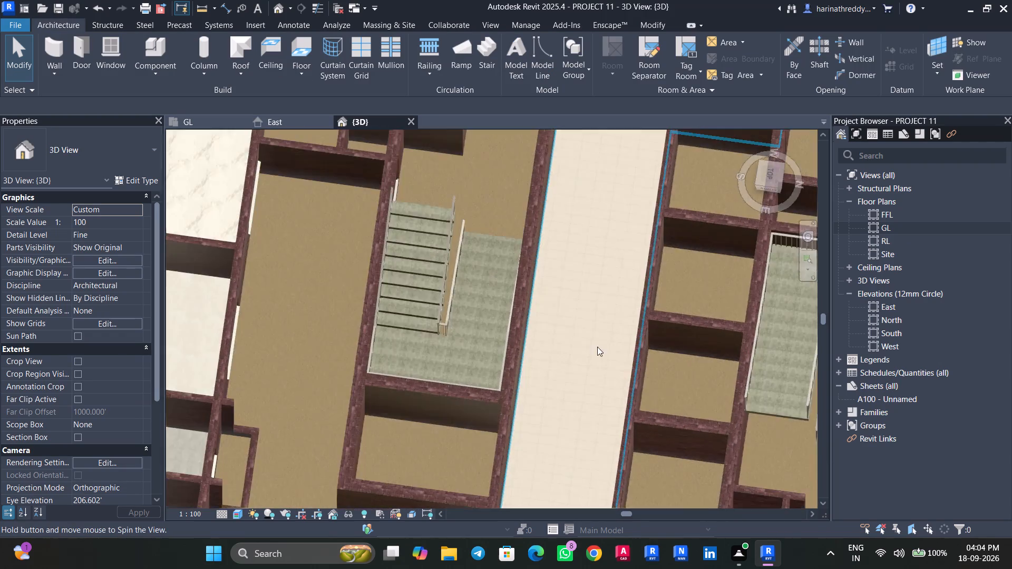
pyautogui.keyDown('shift'); pyautogui.moveTo(597, 347); pyautogui.dragTo(596, 348, button='middle'); pyautogui.keyUp('shift')
pyautogui.keyDown('shift'); pyautogui.moveTo(598, 345); pyautogui.dragTo(592, 251, button='middle'); pyautogui.keyUp('shift')
pyautogui.scroll(-7, 591, 254)
pyautogui.moveTo(589, 261); pyautogui.dragTo(568, 337, button='middle')
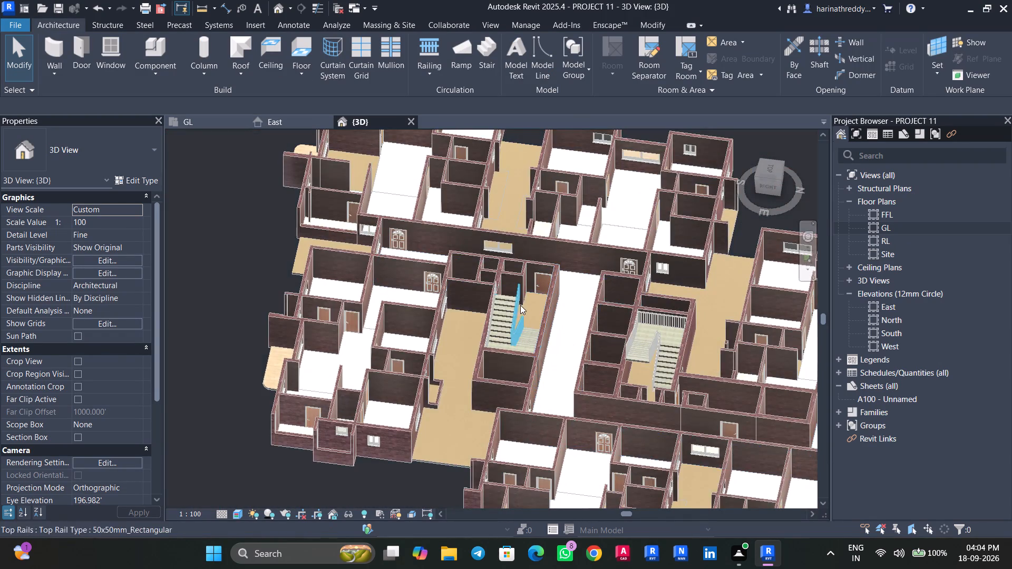
pyautogui.scroll(2, 524, 303)
pyautogui.scroll(-1, 524, 303)
pyautogui.scroll(2, 524, 303)
pyautogui.click(409, 350)
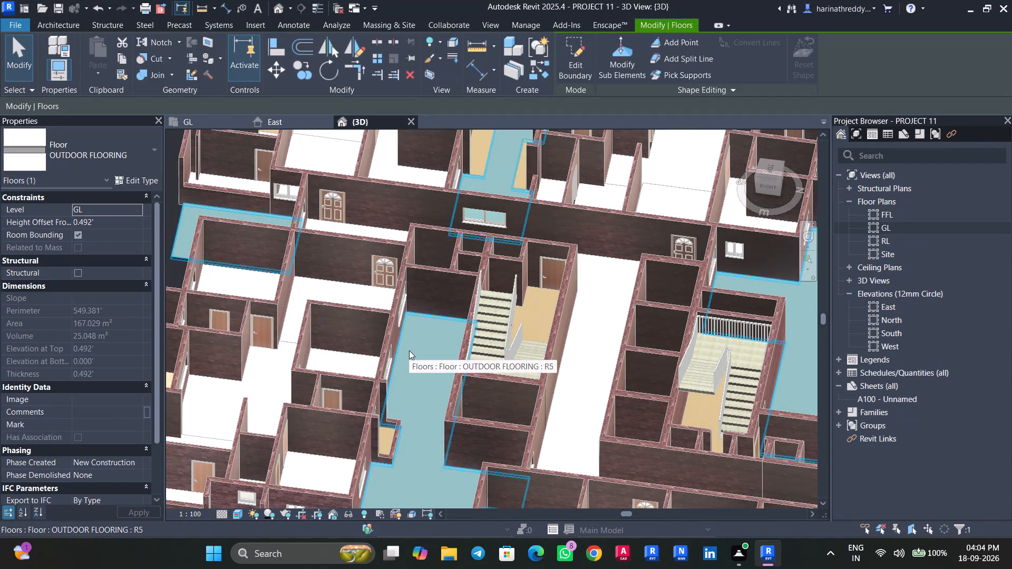
pyautogui.press('Escape')
pyautogui.scroll(-4, 415, 360)
pyautogui.keyDown('shift'); pyautogui.moveTo(423, 370); pyautogui.dragTo(438, 415, button='middle'); pyautogui.keyUp('shift')
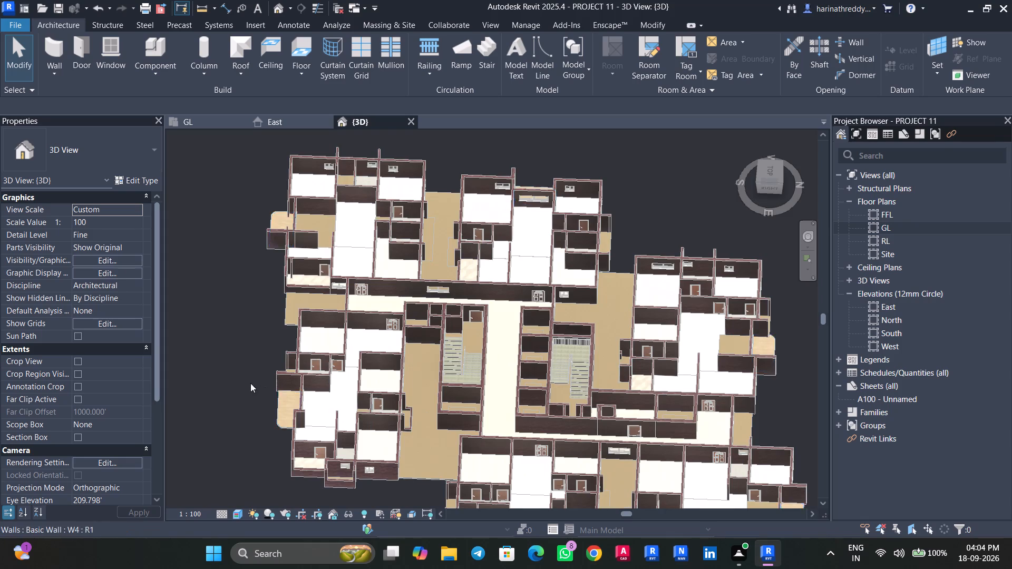
pyautogui.scroll(-4, 250, 382)
pyautogui.keyDown('shift'); pyautogui.moveTo(241, 392); pyautogui.dragTo(375, 88, button='middle'); pyautogui.keyUp('shift')
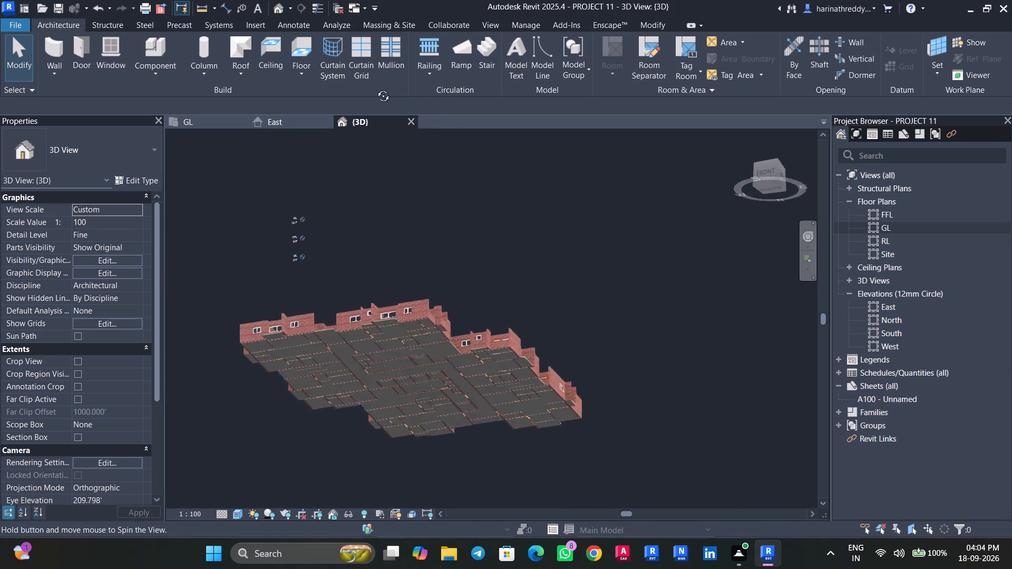
pyautogui.keyDown('shift'); pyautogui.moveTo(375, 88); pyautogui.dragTo(277, 135, button='middle'); pyautogui.keyUp('shift')
pyautogui.keyDown('shift'); pyautogui.moveTo(544, 394); pyautogui.dragTo(559, 364, button='middle'); pyautogui.keyUp('shift')
pyautogui.keyDown('shift'); pyautogui.scroll(1, 541, 347); pyautogui.keyUp('shift')
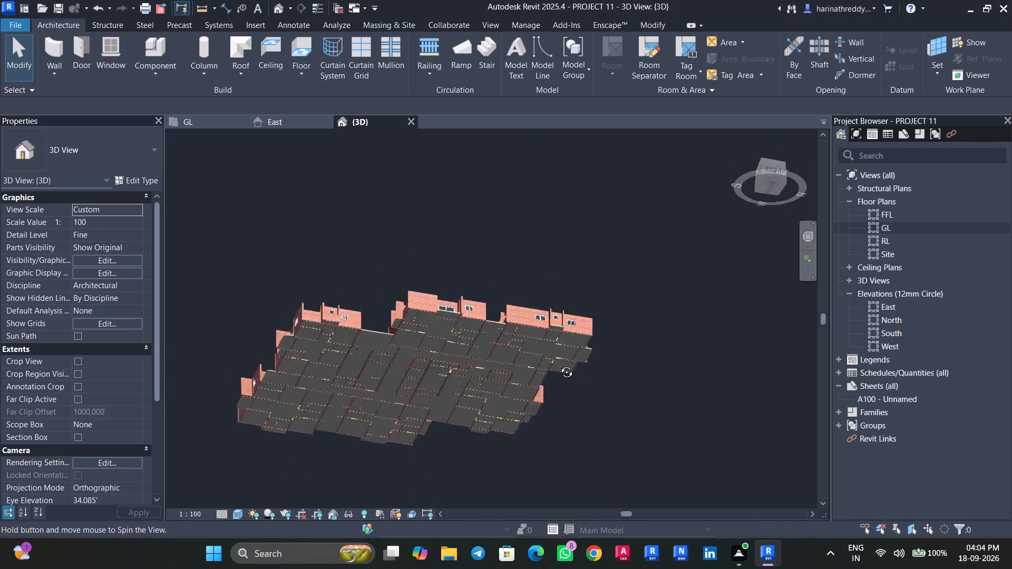
pyautogui.keyDown('shift'); pyautogui.moveTo(559, 364); pyautogui.dragTo(619, 523, button='middle'); pyautogui.keyUp('shift')
pyautogui.scroll(9, 508, 424)
pyautogui.keyDown('shift'); pyautogui.moveTo(495, 428); pyautogui.dragTo(530, 495, button='middle'); pyautogui.keyUp('shift')
pyautogui.scroll(6, 392, 355)
pyautogui.moveTo(335, 347); pyautogui.dragTo(641, 384, button='middle')
# Examine the staircases, central core and apartment floors across the block in the 3D view.
pyautogui.scroll(-5, 559, 368)
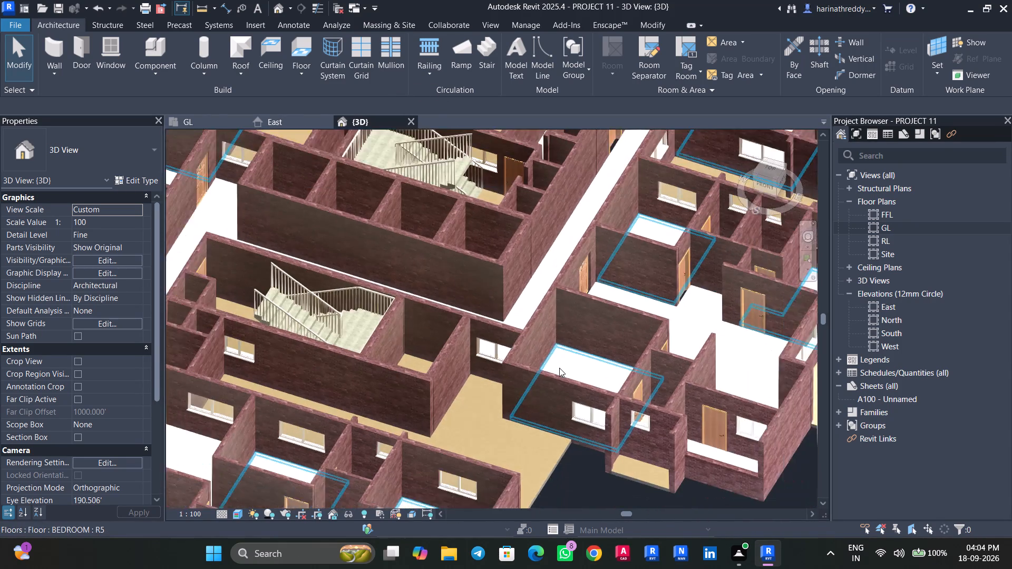
pyautogui.scroll(-3, 559, 368)
pyautogui.scroll(1, 559, 368)
pyautogui.scroll(-1, 559, 368)
pyautogui.scroll(9, 354, 324)
pyautogui.click(425, 311)
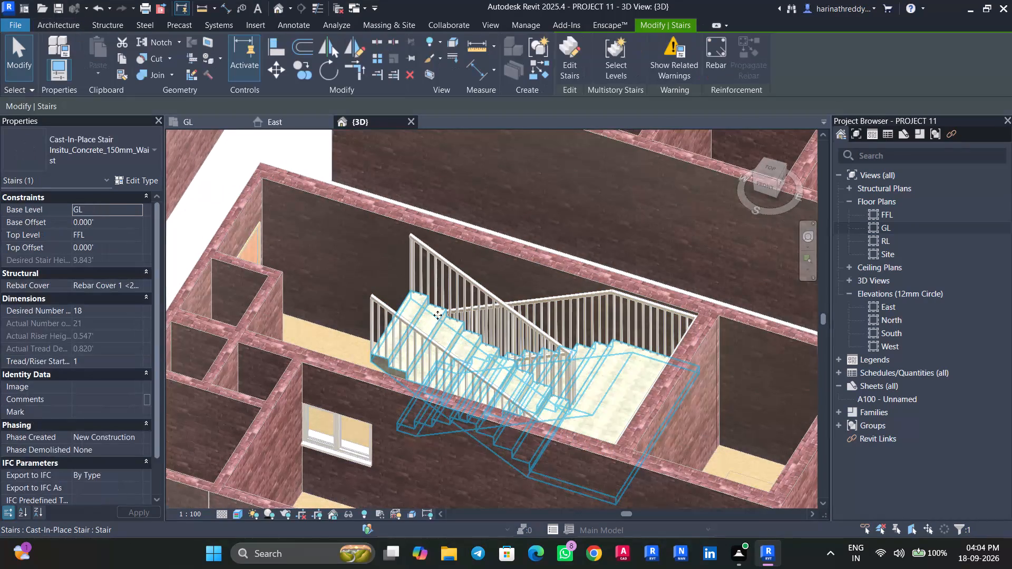
pyautogui.press('Escape')
pyautogui.press('Escape')
pyautogui.scroll(-8, 305, 274)
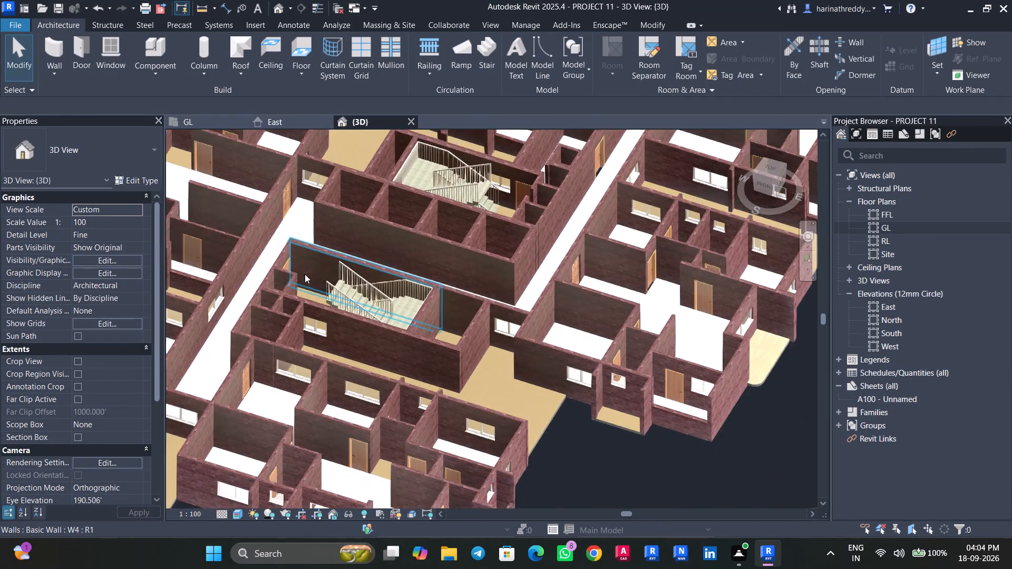
pyautogui.scroll(-4, 305, 274)
pyautogui.moveTo(305, 274); pyautogui.dragTo(334, 319, button='middle')
pyautogui.moveTo(349, 342); pyautogui.dragTo(378, 395, button='middle')
pyautogui.scroll(16, 268, 272)
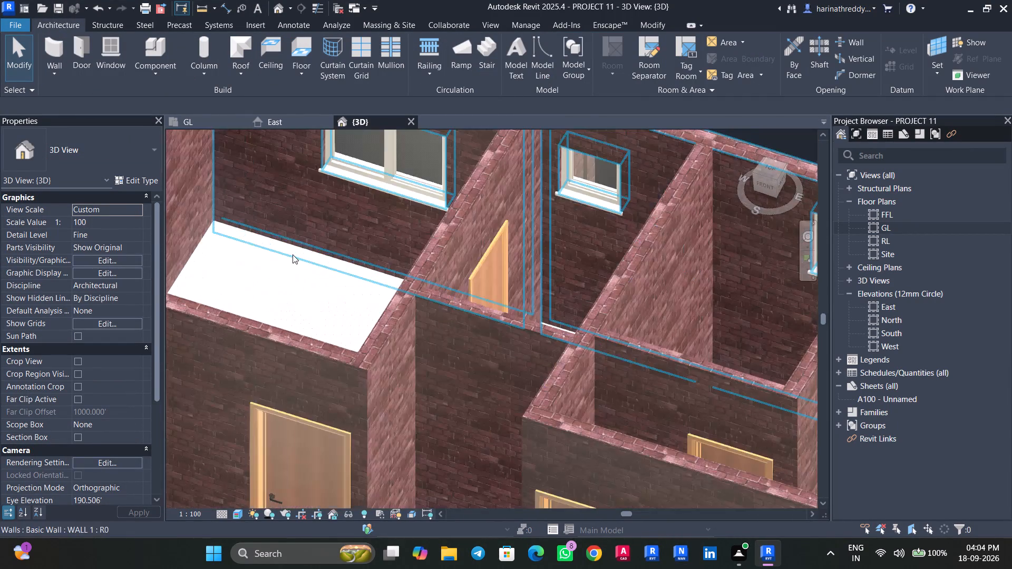
pyautogui.scroll(-14, 293, 254)
pyautogui.moveTo(236, 342); pyautogui.dragTo(337, 237, button='middle')
pyautogui.middleClick(355, 221)
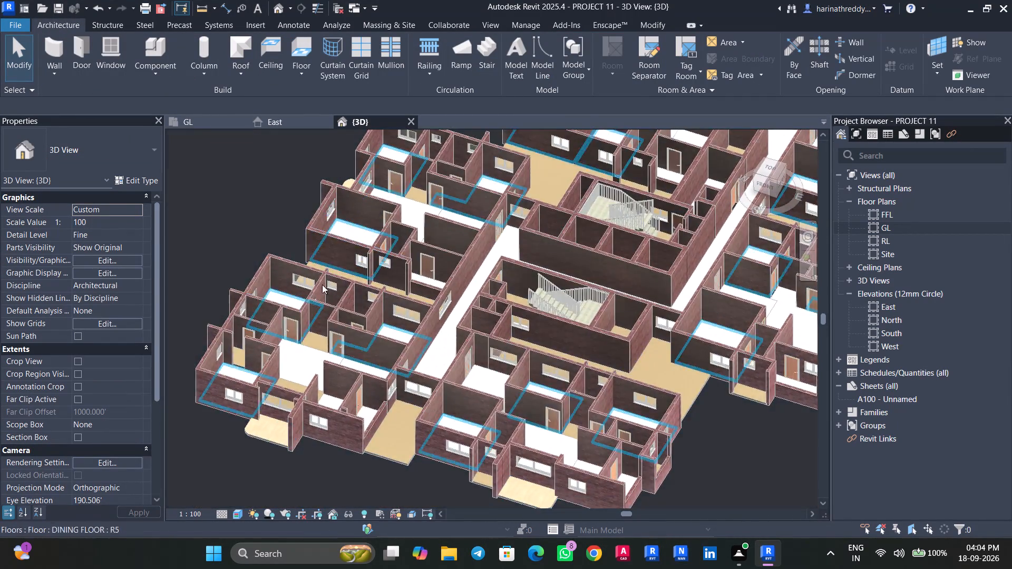
# Open the POOJA ROOM floor type's layer structure and create a new material named POOJA ROOM for its Finish 2 layer.
pyautogui.scroll(6, 272, 350)
pyautogui.scroll(1, 348, 328)
pyautogui.scroll(-1, 348, 328)
pyautogui.scroll(1, 348, 328)
pyautogui.click(352, 322)
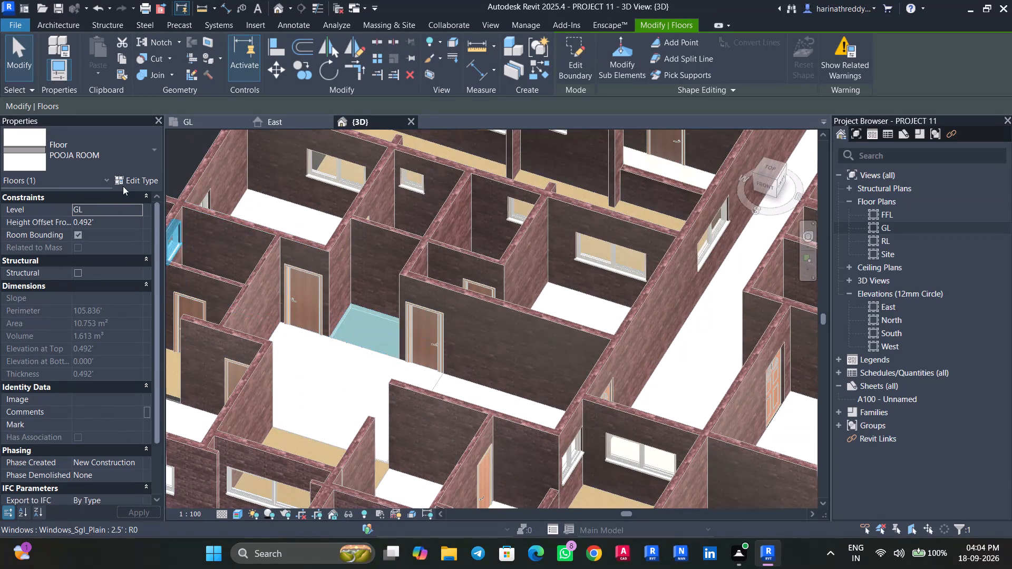
pyautogui.click(124, 181)
pyautogui.click(528, 217)
pyautogui.click(487, 202)
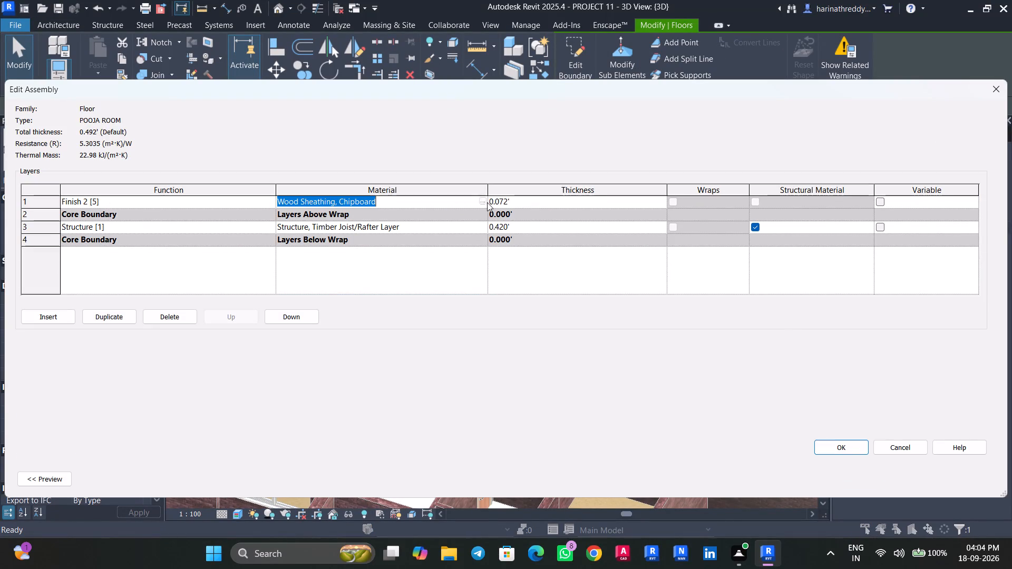
pyautogui.doubleClick(478, 201)
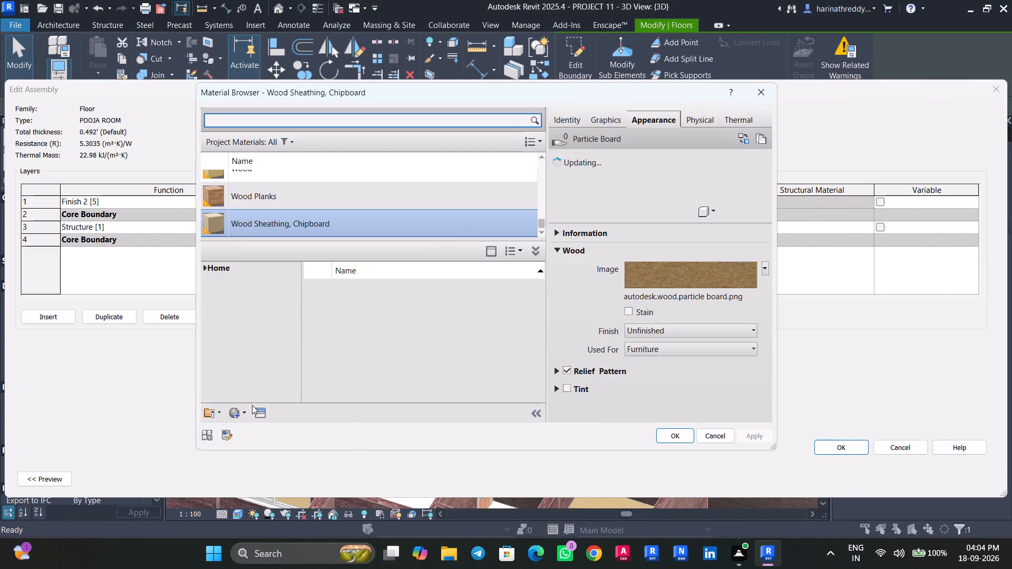
pyautogui.click(247, 409)
pyautogui.click(257, 431)
pyautogui.rightClick(286, 199)
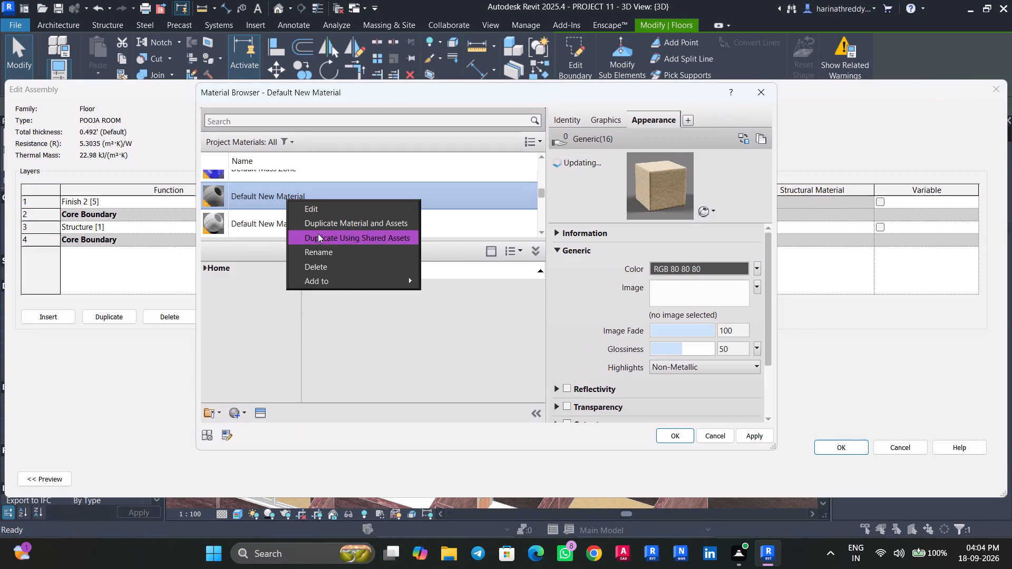
pyautogui.click(323, 248)
pyautogui.write('POOJA ROOM')
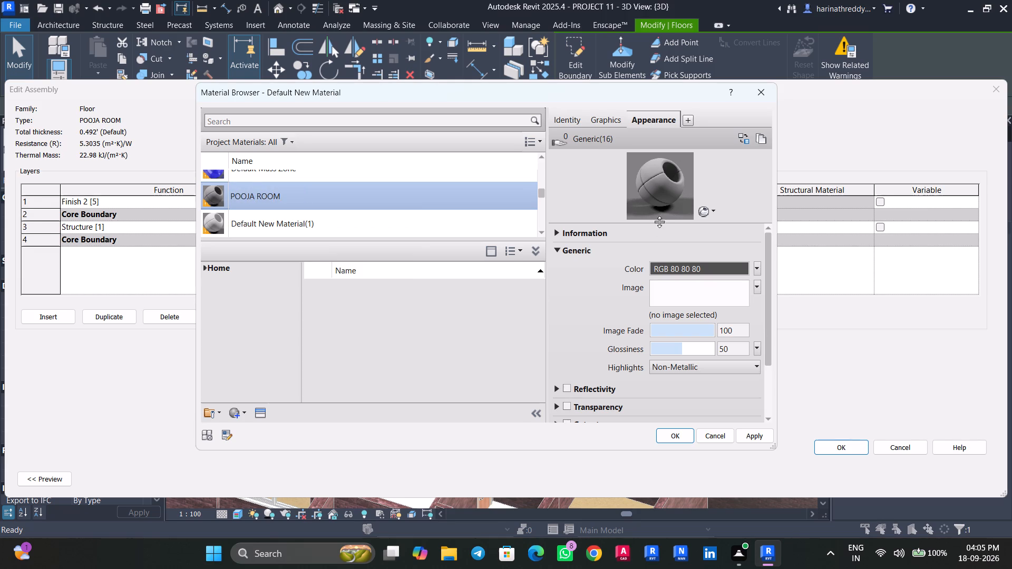
# Assign the POJA FLOORING.jpg image from Downloads to the POOJA ROOM material's appearance and apply it.
pyautogui.click(679, 303)
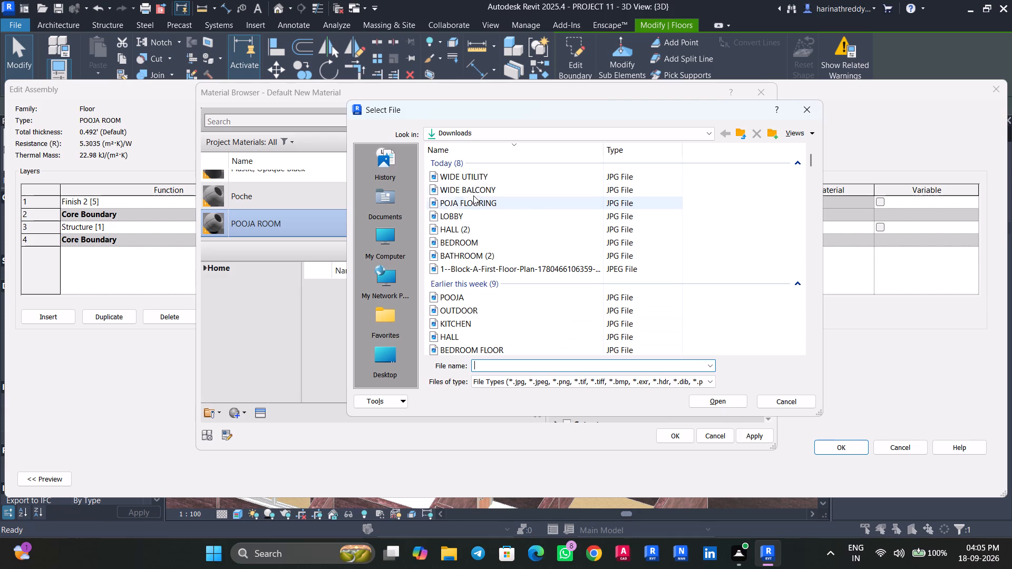
pyautogui.click(470, 293)
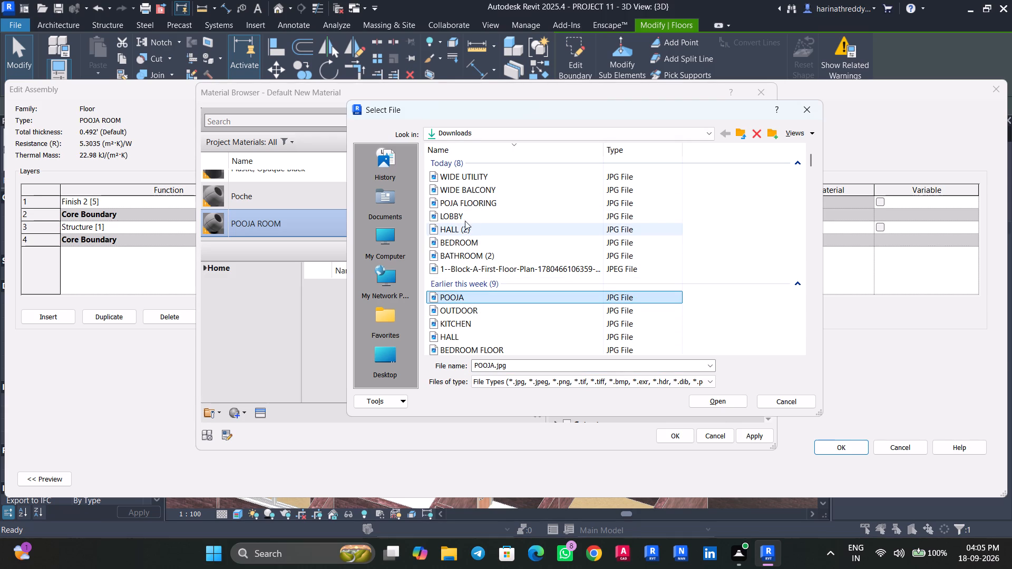
pyautogui.click(511, 201)
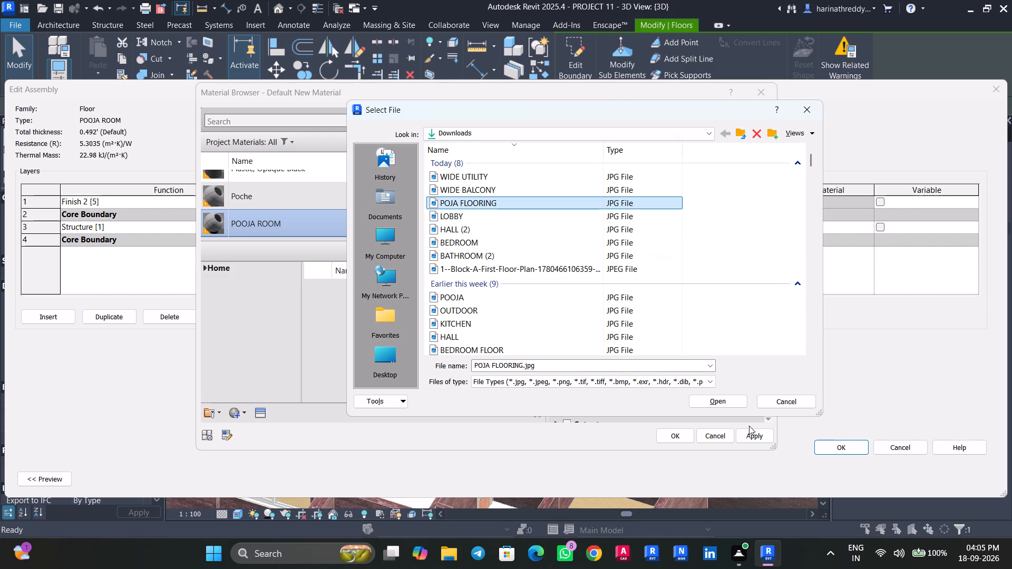
pyautogui.click(729, 396)
pyautogui.click(753, 435)
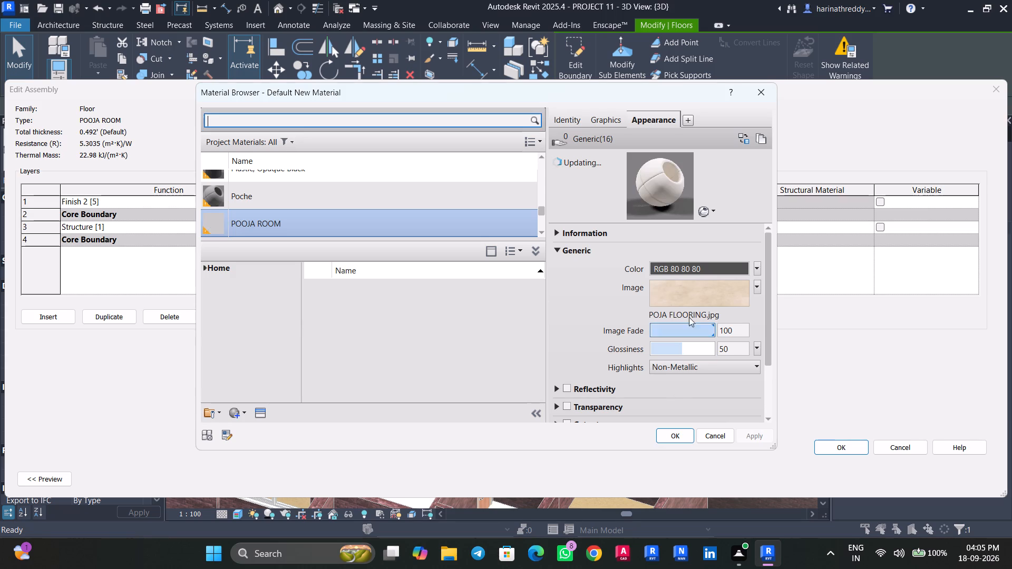
# Set the POJA FLOORING.jpg texture's sample size to 3'.
pyautogui.click(695, 297)
pyautogui.moveTo(517, 341); pyautogui.dragTo(517, 370)
pyautogui.click(403, 371)
pyautogui.write("3'")
pyautogui.press('Return')
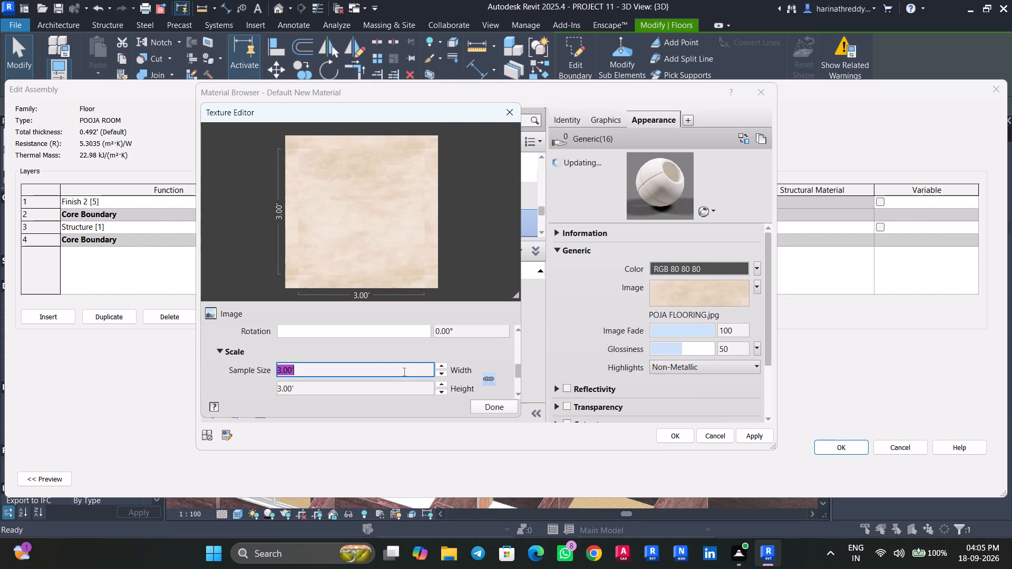
pyautogui.click(485, 407)
# Save the POOJA ROOM material and apply it to the finish layer of the POOJA ROOM floor type.
pyautogui.click(745, 437)
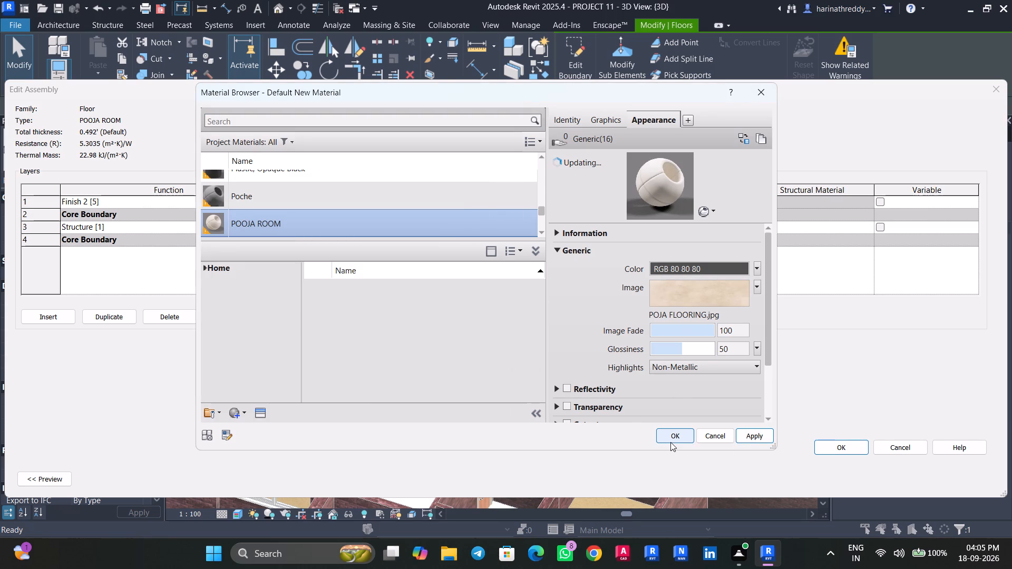
pyautogui.click(670, 435)
pyautogui.click(824, 444)
pyautogui.click(962, 474)
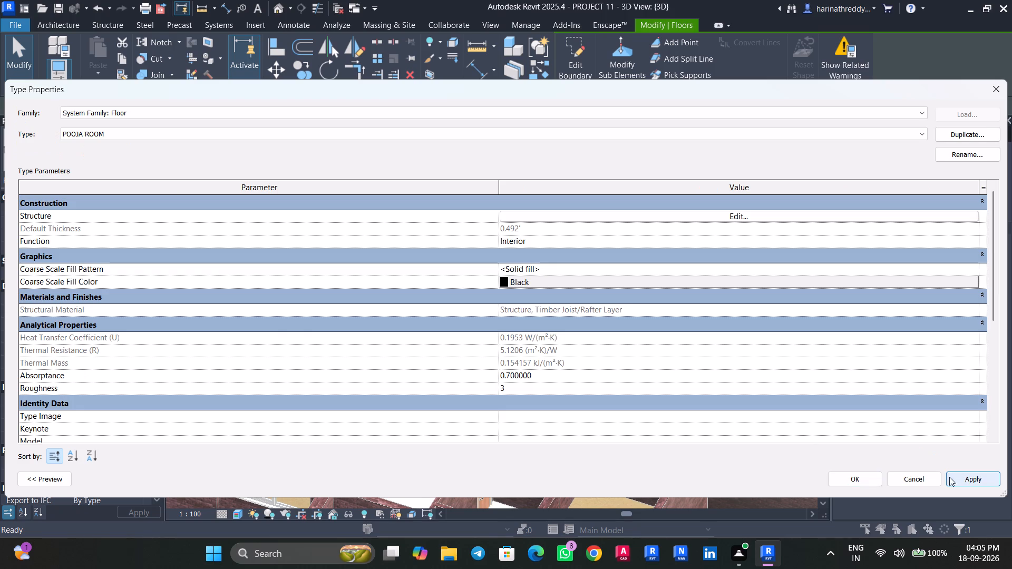
pyautogui.click(865, 479)
# Deselect the pooja room floor and examine its finish and the whole block in the 3D view.
pyautogui.scroll(7, 261, 308)
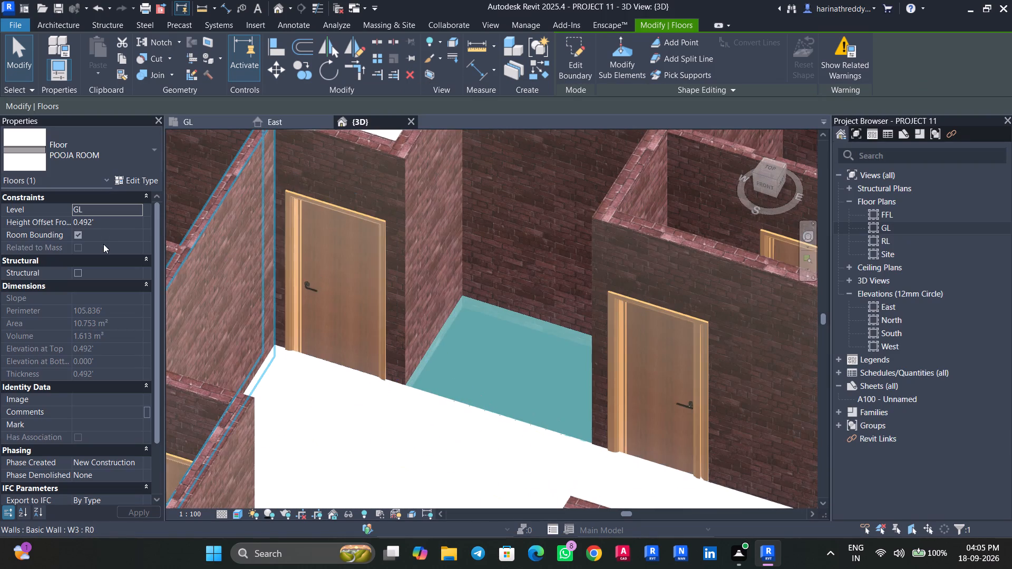
pyautogui.click(20, 65)
pyautogui.click(17, 62)
pyautogui.scroll(11, 528, 392)
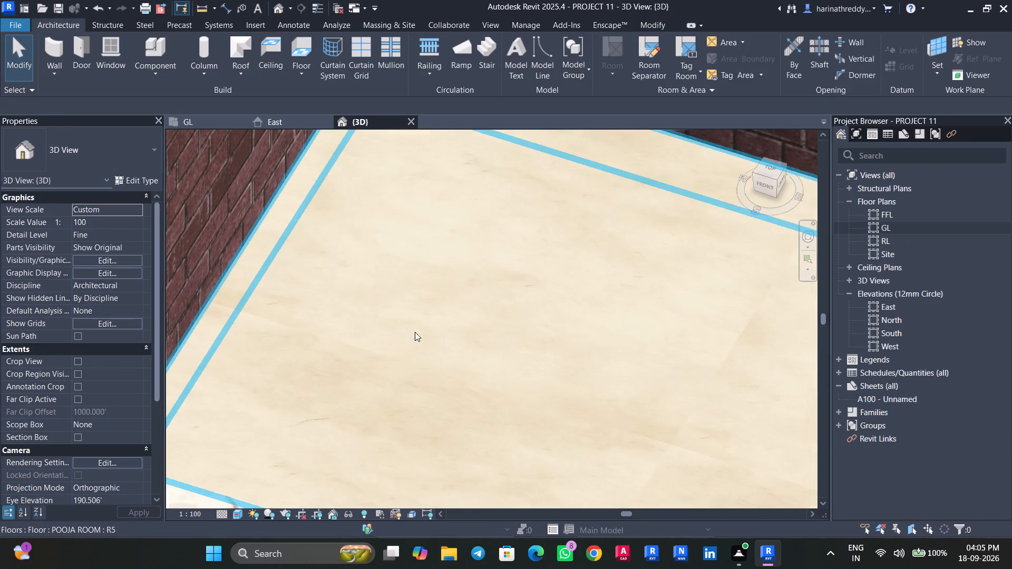
pyautogui.scroll(-20, 344, 357)
pyautogui.scroll(-6, 344, 357)
pyautogui.scroll(1, 344, 357)
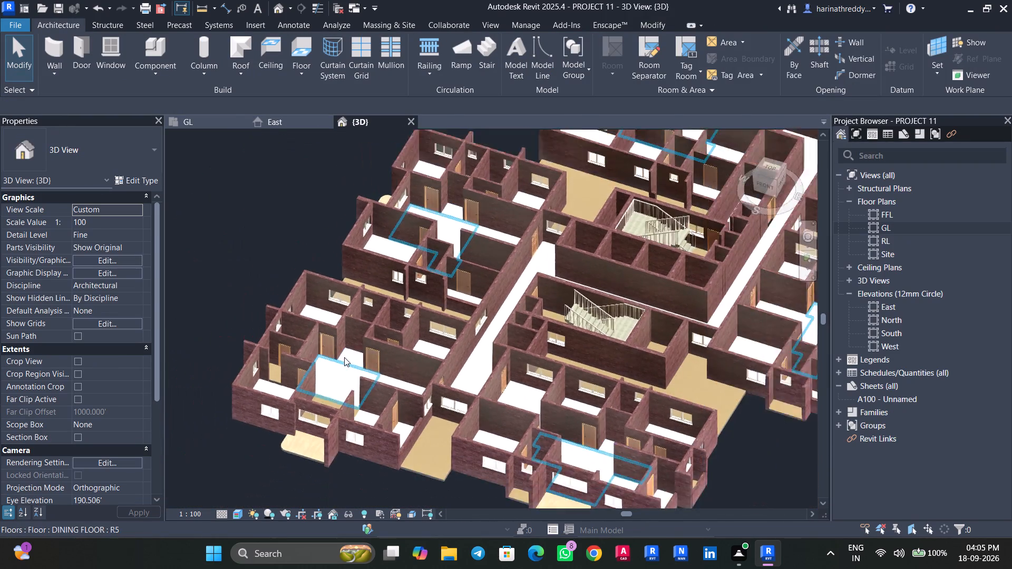
pyautogui.scroll(-7, 344, 357)
pyautogui.scroll(4, 619, 396)
pyautogui.moveTo(553, 389); pyautogui.dragTo(686, 362, button='middle')
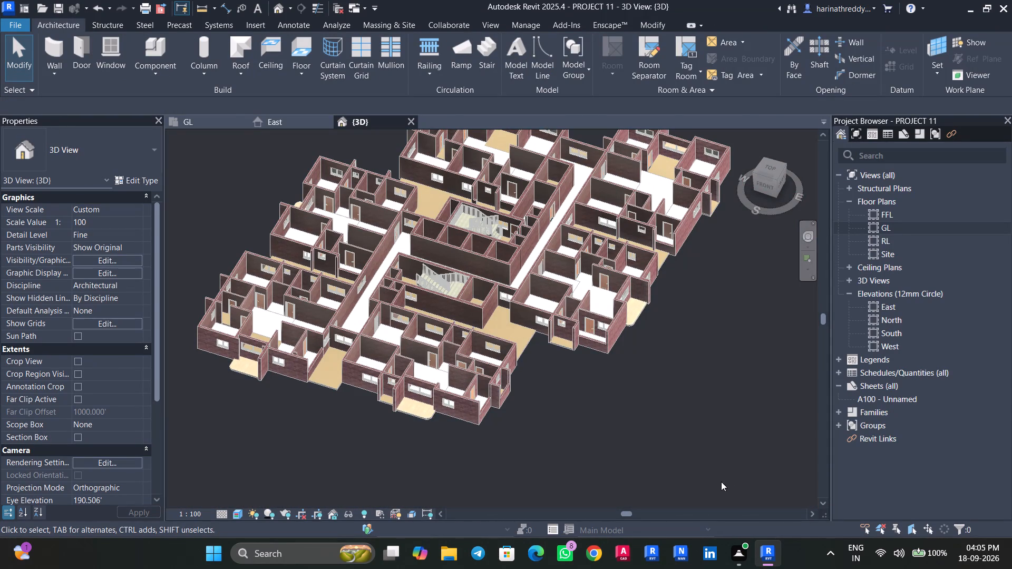
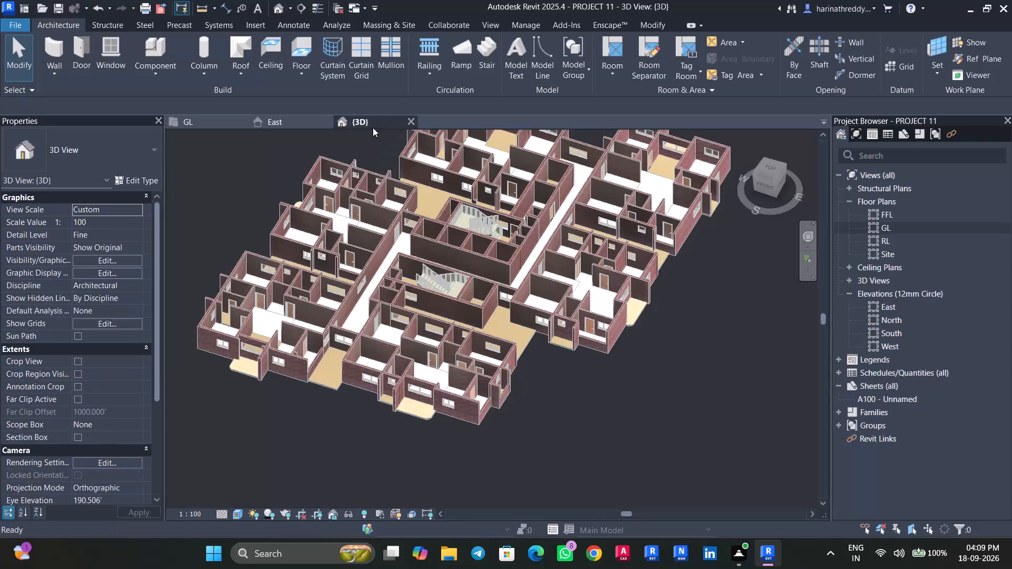
# Create a new material named OUTDOOR FLOORING for the finish layer of the OUTDOOR FLOORING floor type.
pyautogui.scroll(3, 333, 413)
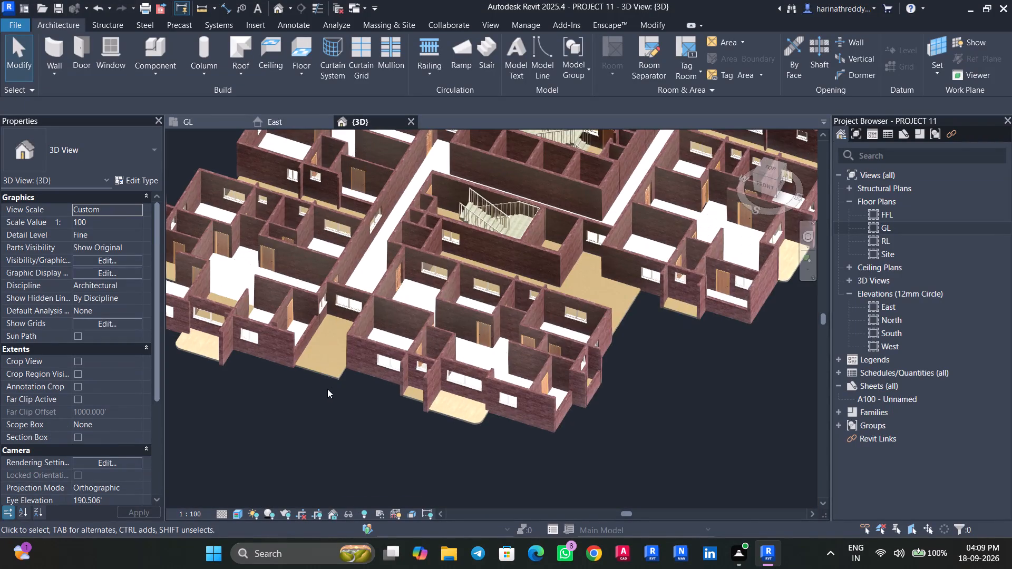
pyautogui.click(318, 373)
pyautogui.scroll(5, 329, 396)
pyautogui.moveTo(342, 396); pyautogui.dragTo(430, 421, button='middle')
pyautogui.middleClick(434, 423)
pyautogui.scroll(-1, 434, 423)
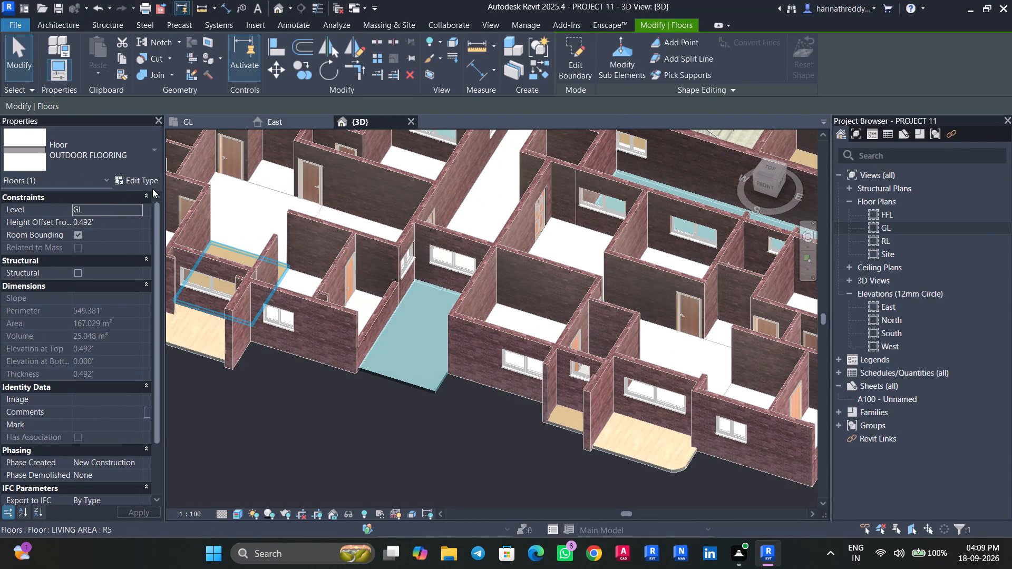
pyautogui.click(141, 181)
pyautogui.click(611, 214)
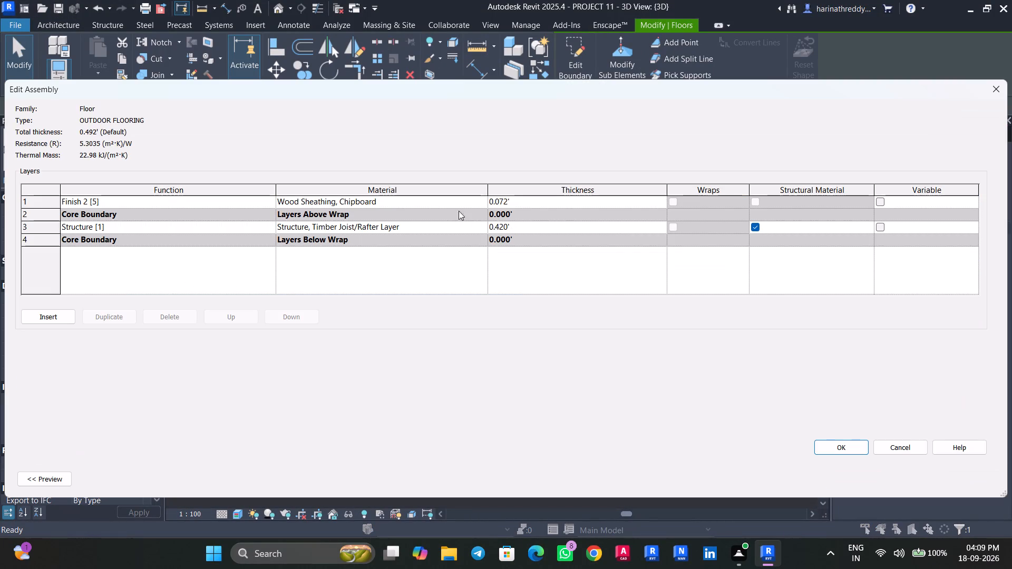
pyautogui.click(486, 201)
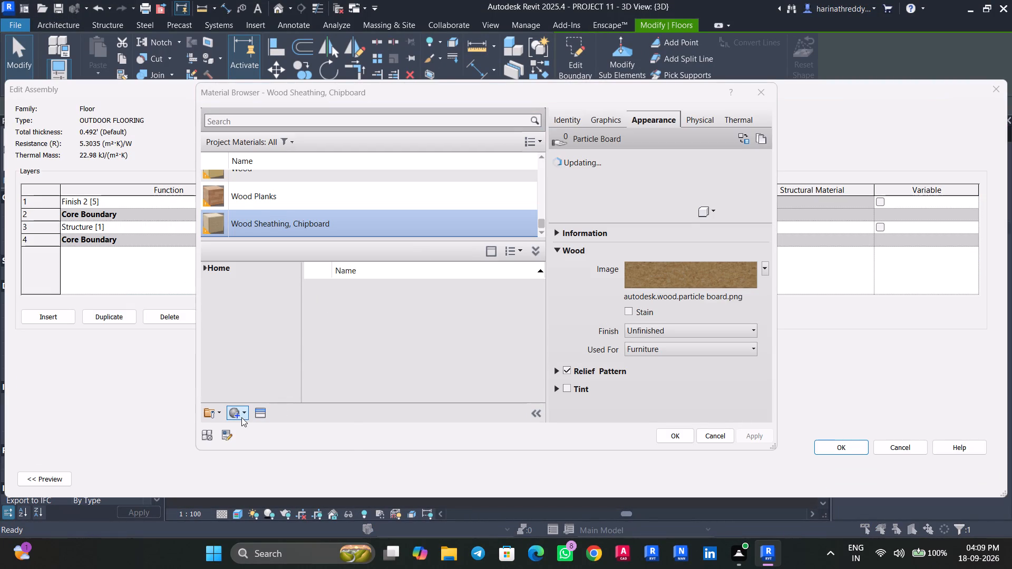
pyautogui.click(245, 412)
pyautogui.click(250, 422)
pyautogui.rightClick(289, 197)
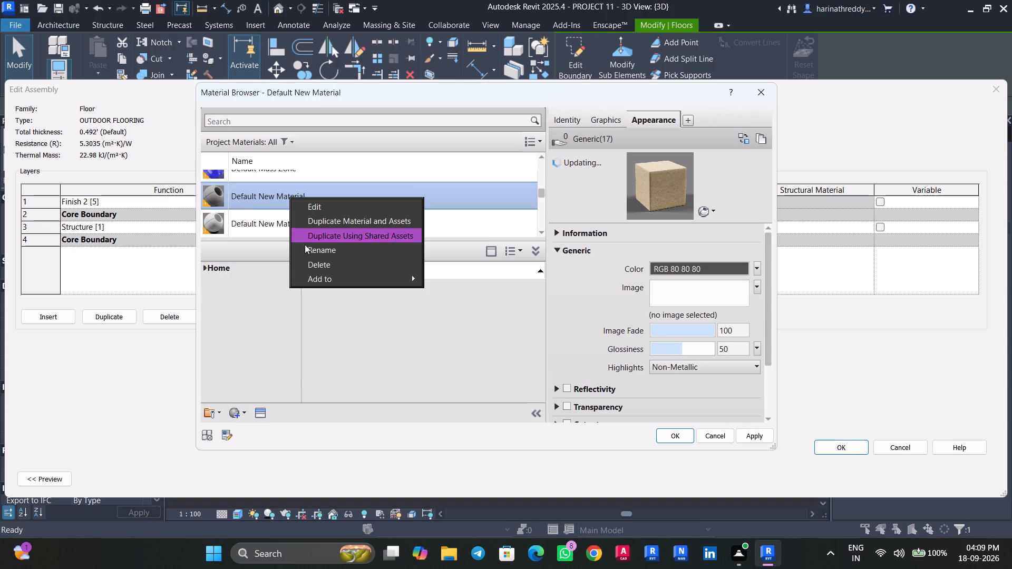
pyautogui.click(317, 251)
pyautogui.write('OUTD')
pyautogui.write('OOR FLOORING')
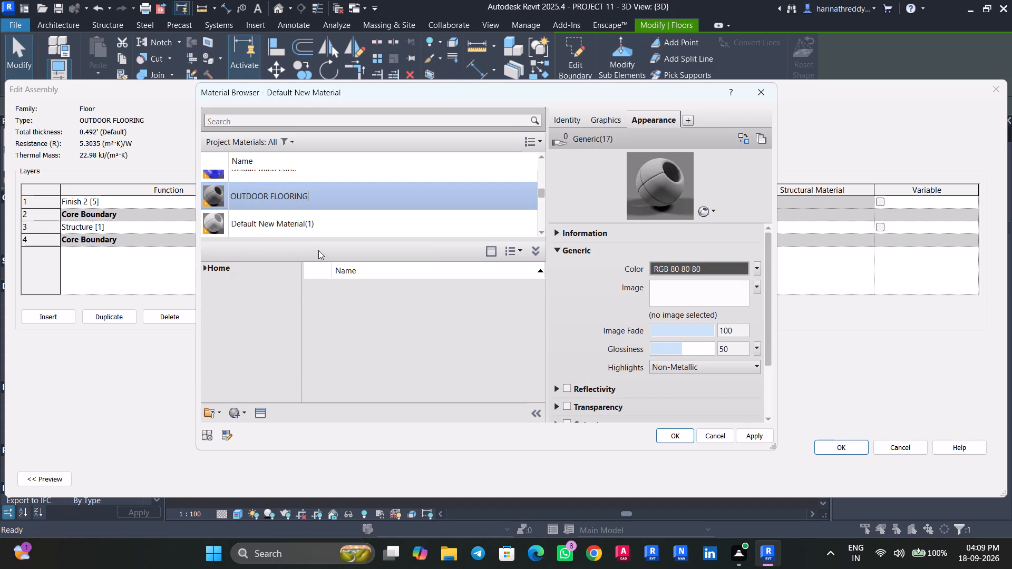
# Assign the OUTDOOR (2).jpg image from Downloads to the OUTDOOR FLOORING material's appearance.
pyautogui.click(682, 291)
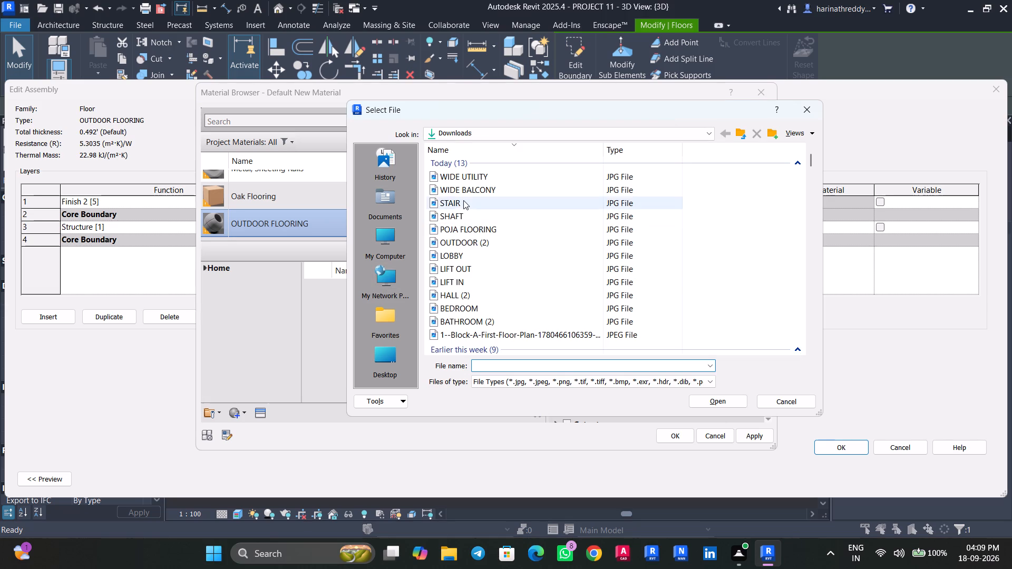
pyautogui.click(483, 244)
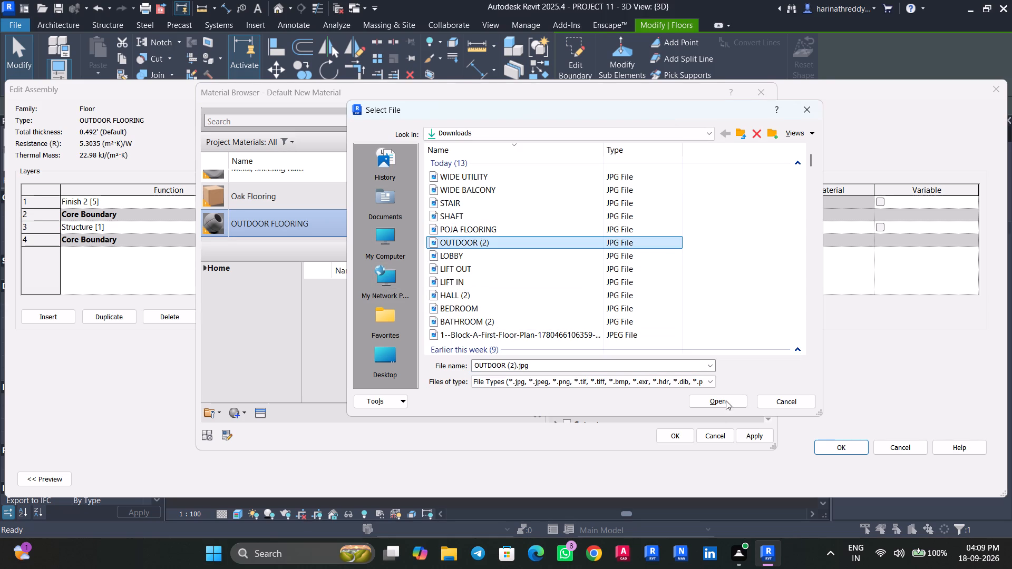
pyautogui.click(726, 401)
# Set the OUTDOOR (2).jpg texture's sample size to 3'.
pyautogui.click(704, 300)
pyautogui.moveTo(518, 343); pyautogui.dragTo(518, 345)
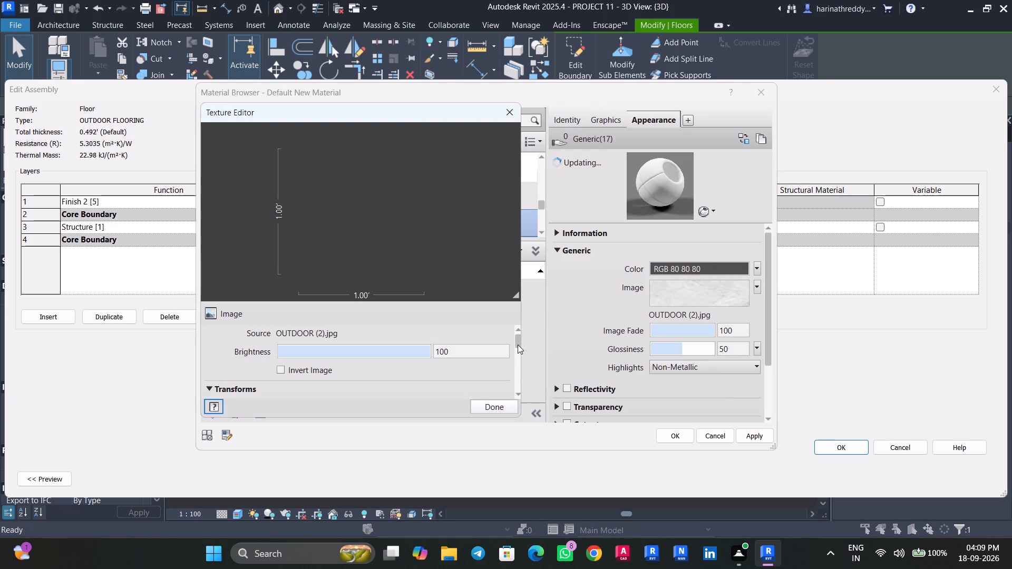
pyautogui.moveTo(518, 345); pyautogui.dragTo(522, 379)
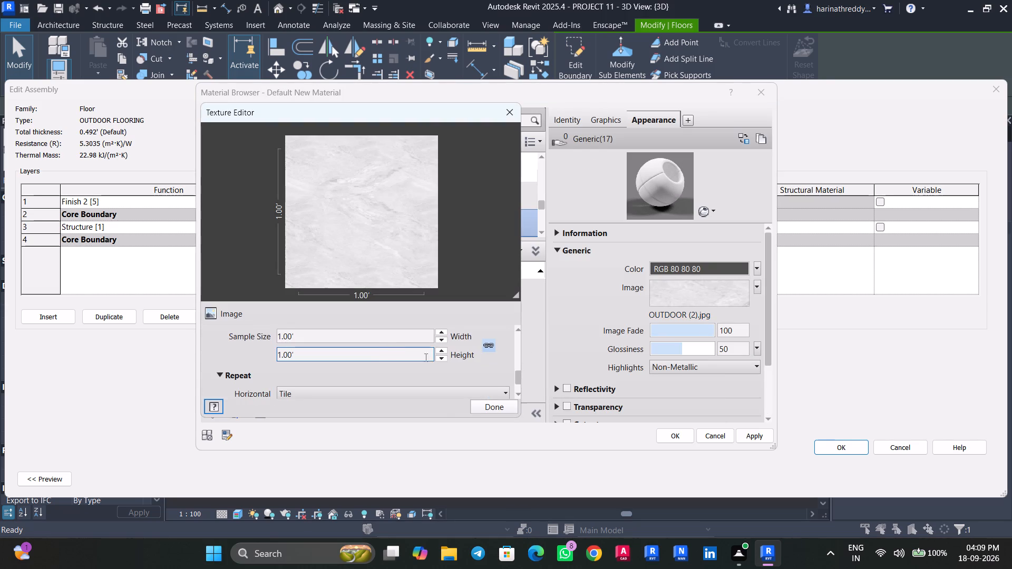
pyautogui.click(379, 344)
pyautogui.press('3')
pyautogui.press("'")
pyautogui.press('Return')
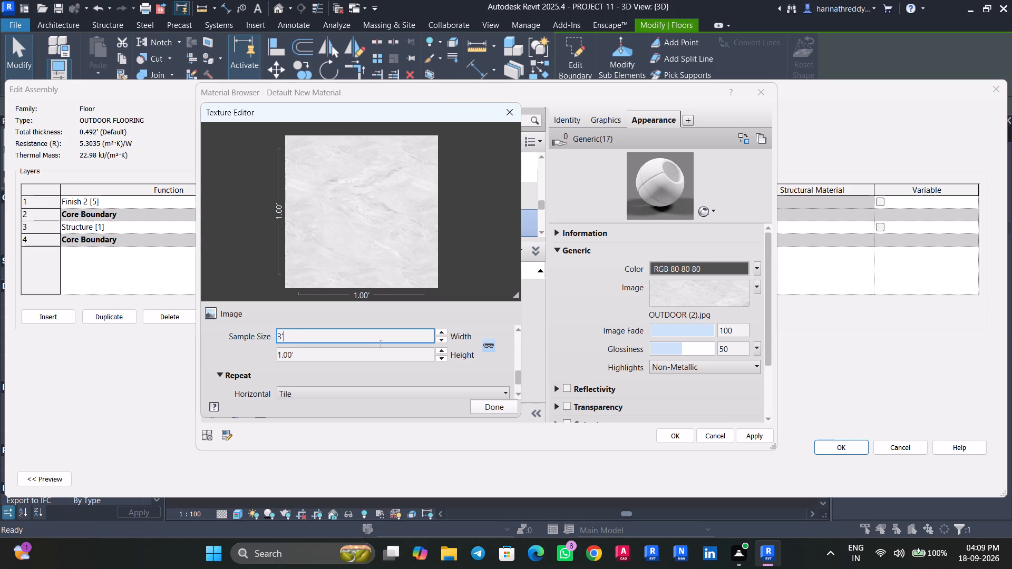
pyautogui.click(502, 404)
# Save the OUTDOOR FLOORING material, apply it to the finish layer of the OUTDOOR FLOORING floor type, and deselect the floor.
pyautogui.click(770, 435)
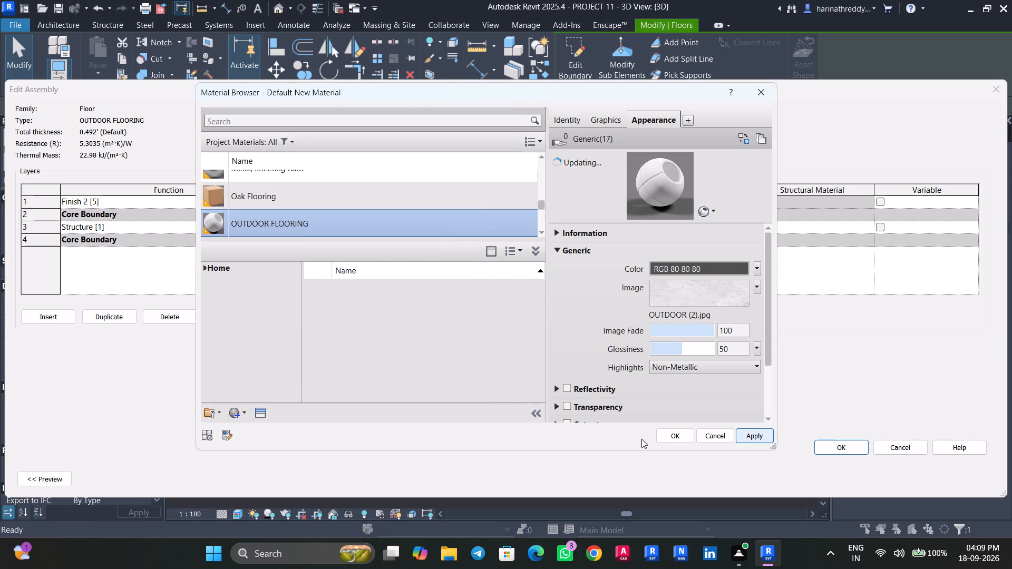
pyautogui.click(668, 436)
pyautogui.doubleClick(835, 441)
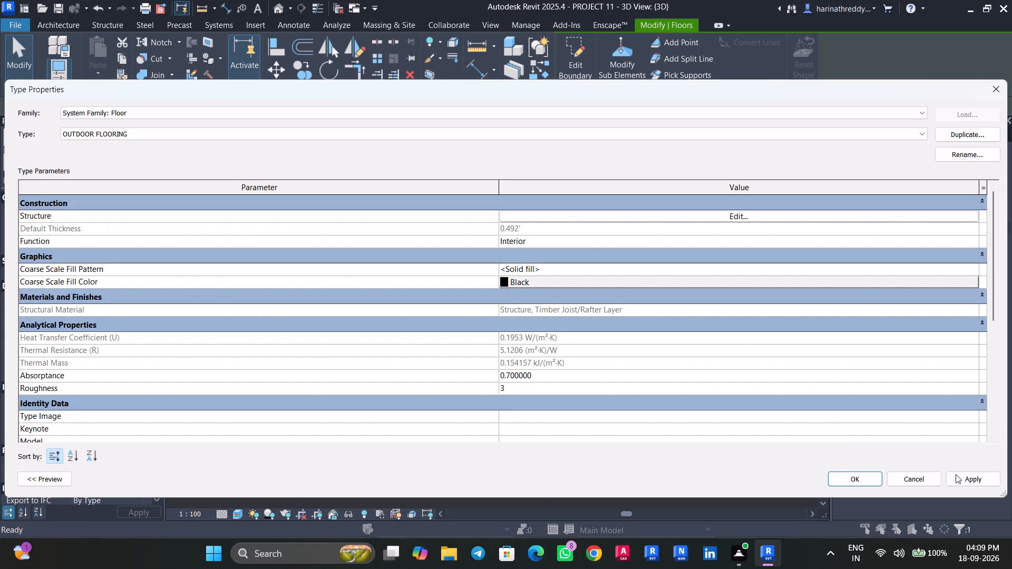
pyautogui.click(957, 475)
pyautogui.click(885, 483)
pyautogui.click(854, 474)
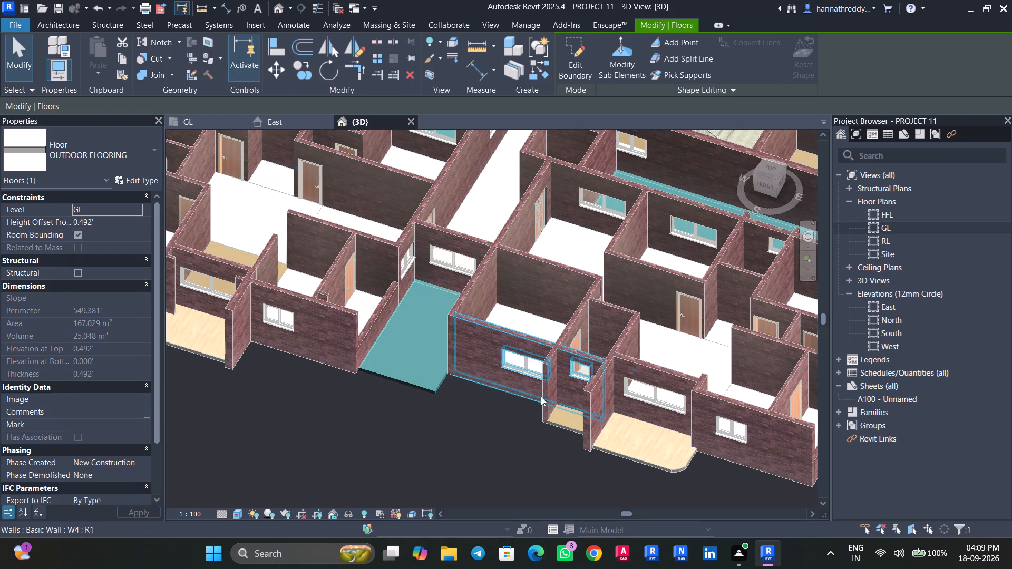
pyautogui.press('Escape')
# Assign the existing HALL material to the Finish 2 layer of the LIVING AREA floor type.
pyautogui.scroll(6, 356, 389)
pyautogui.moveTo(349, 387); pyautogui.dragTo(633, 455, button='middle')
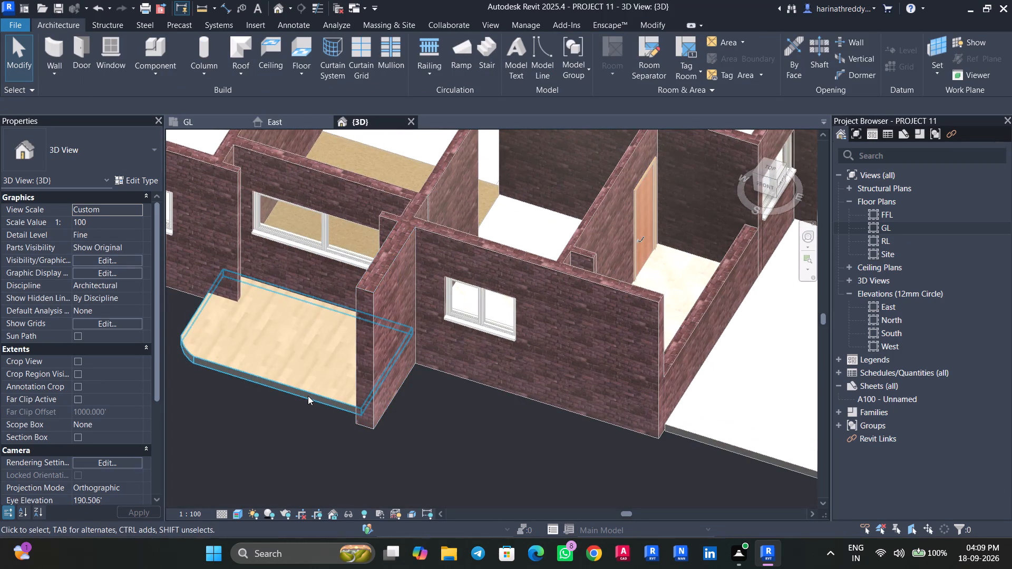
pyautogui.scroll(-6, 308, 408)
pyautogui.keyDown('shift'); pyautogui.moveTo(348, 296); pyautogui.dragTo(334, 414, button='middle'); pyautogui.keyUp('shift')
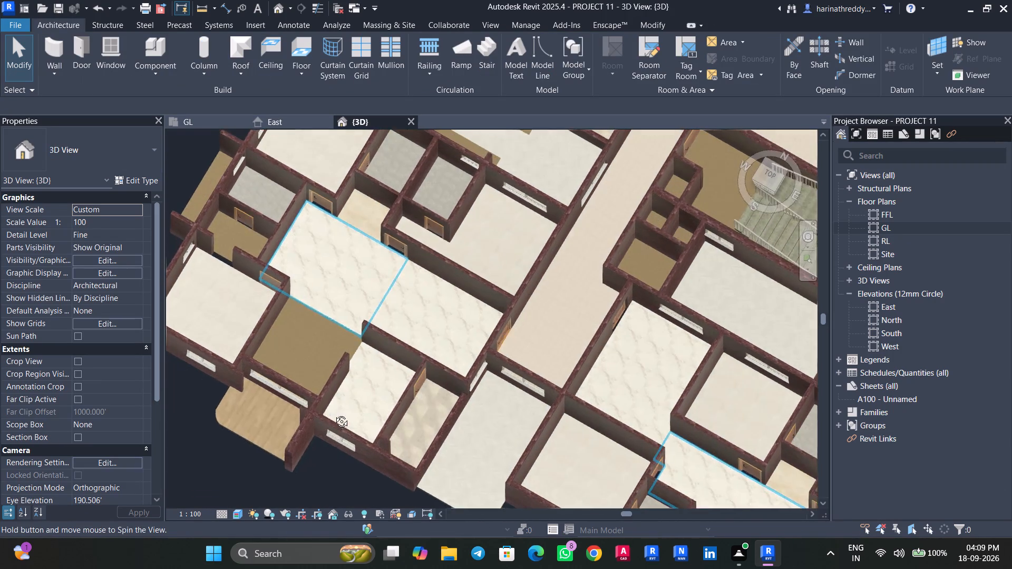
pyautogui.keyDown('shift'); pyautogui.moveTo(334, 414); pyautogui.dragTo(333, 414, button='middle'); pyautogui.keyUp('shift')
pyautogui.click(306, 350)
pyautogui.click(131, 181)
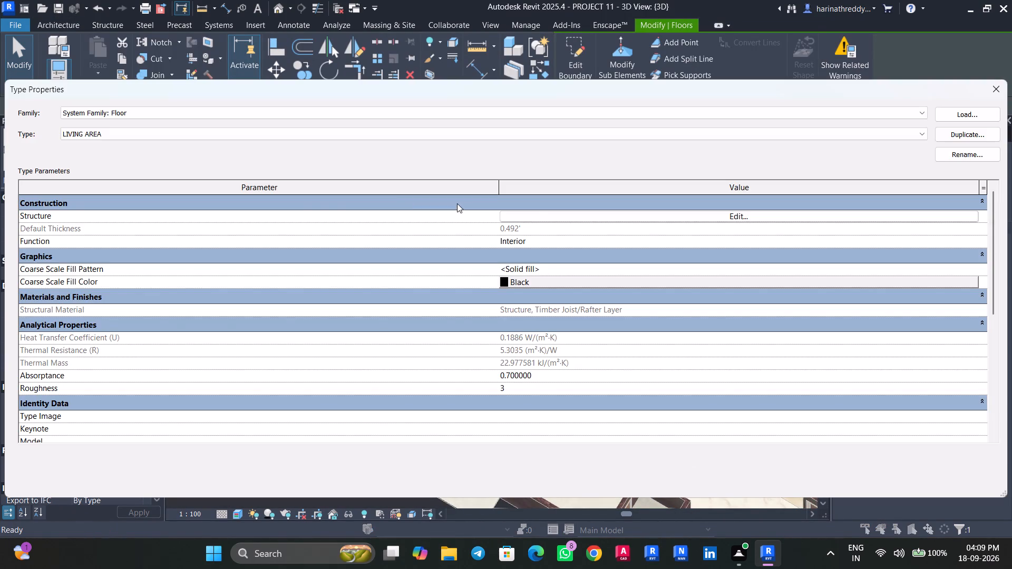
pyautogui.click(533, 213)
pyautogui.click(478, 205)
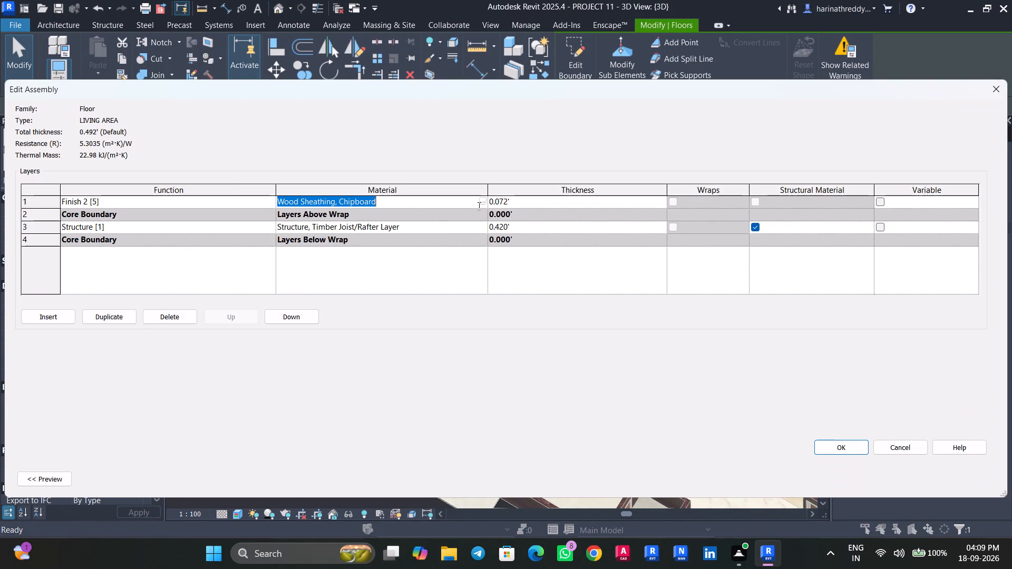
pyautogui.click(479, 204)
pyautogui.click(416, 123)
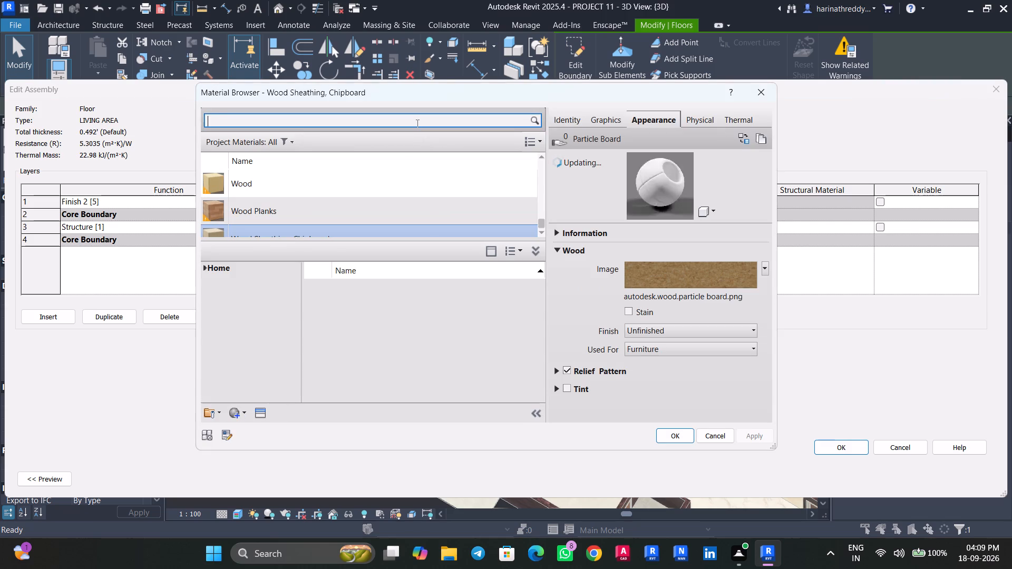
pyautogui.write('HALL')
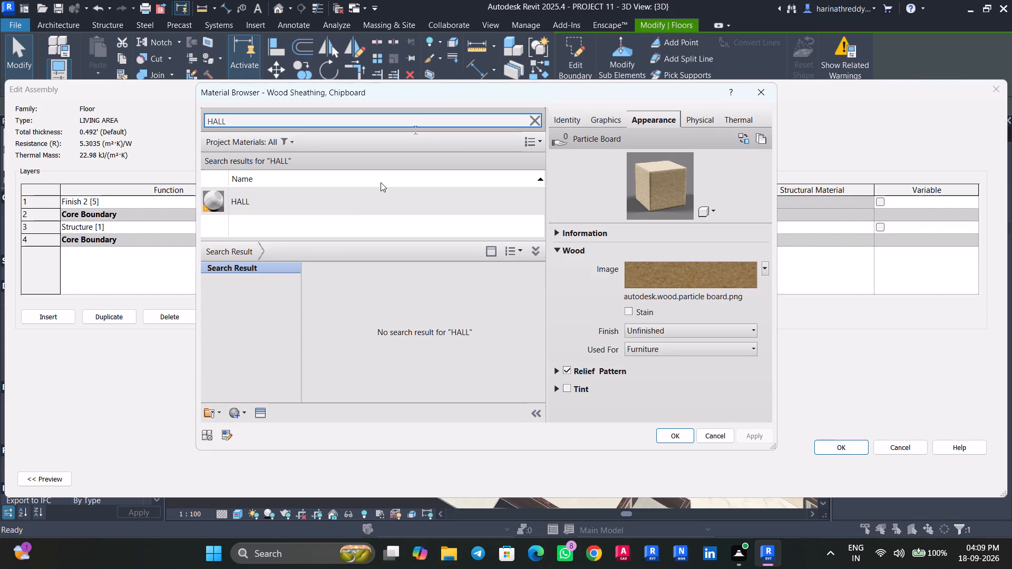
pyautogui.click(347, 211)
pyautogui.click(672, 434)
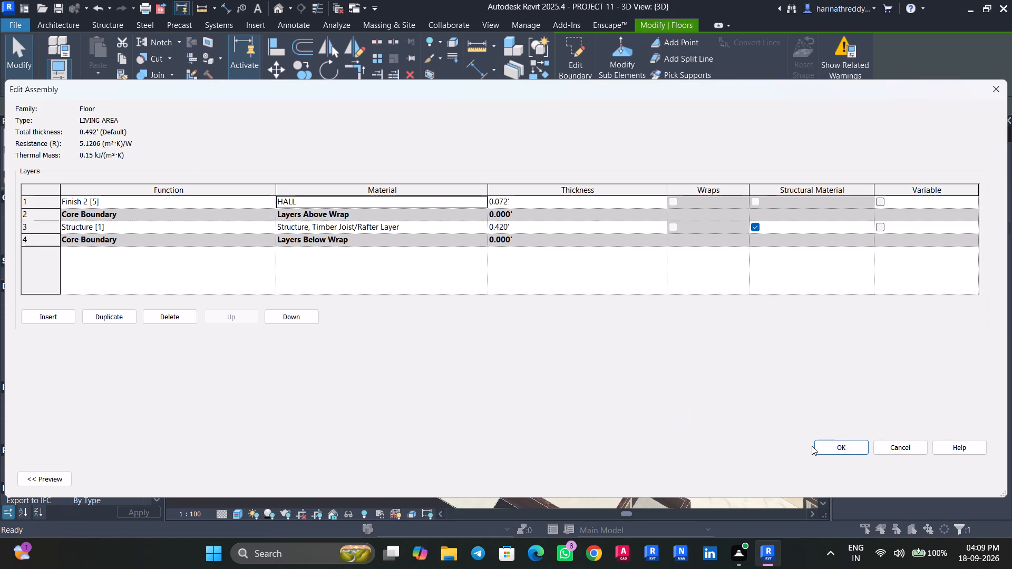
pyautogui.click(812, 446)
pyautogui.click(858, 450)
pyautogui.click(962, 478)
pyautogui.click(863, 480)
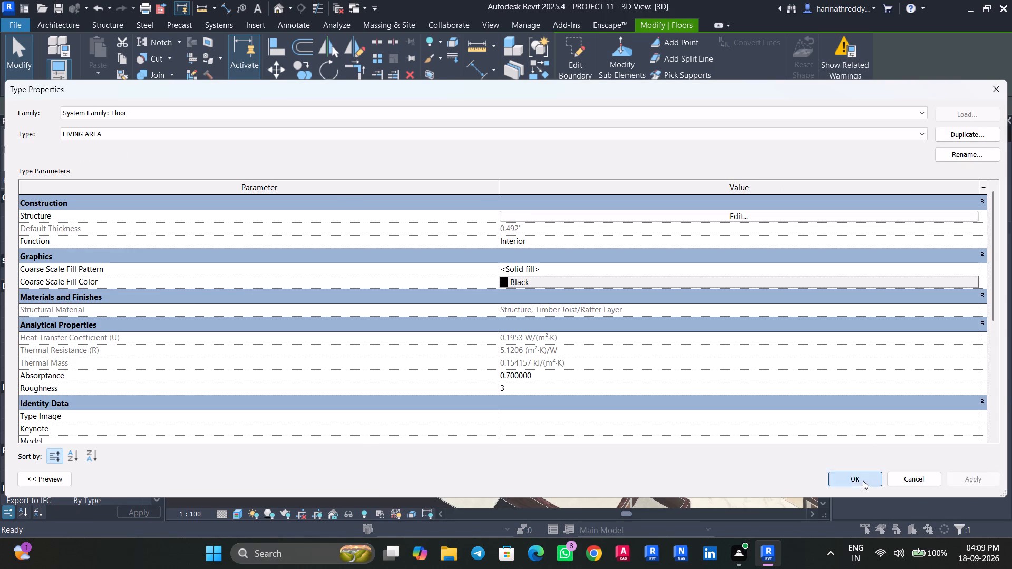
pyautogui.press('Escape')
# Assign the existing LOBBY material to the Finish 2 layer of the ELECTRICAL ROOM floor type near the staircase.
pyautogui.moveTo(574, 272); pyautogui.dragTo(481, 400, button='middle')
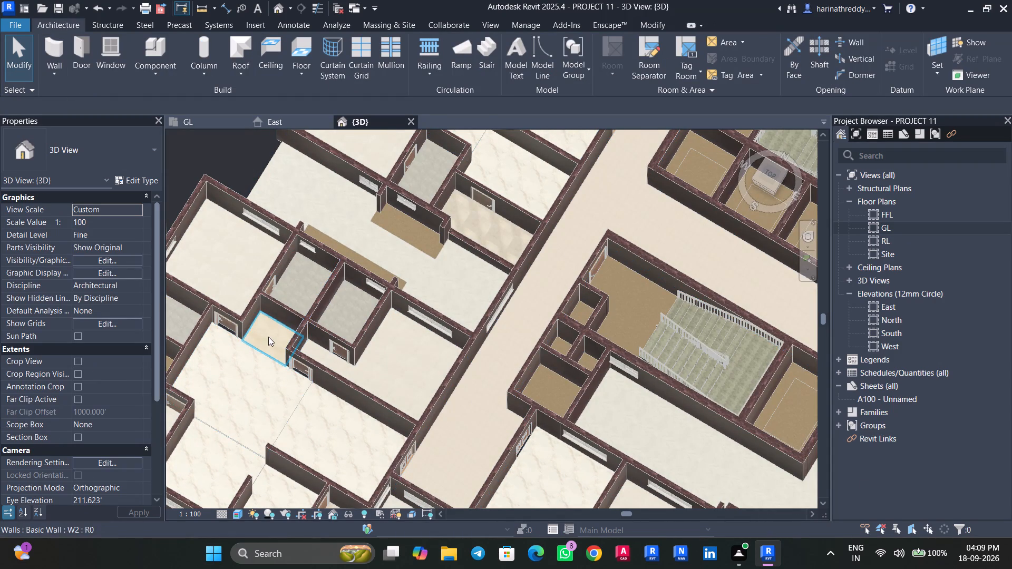
pyautogui.scroll(-4, 282, 338)
pyautogui.scroll(7, 476, 325)
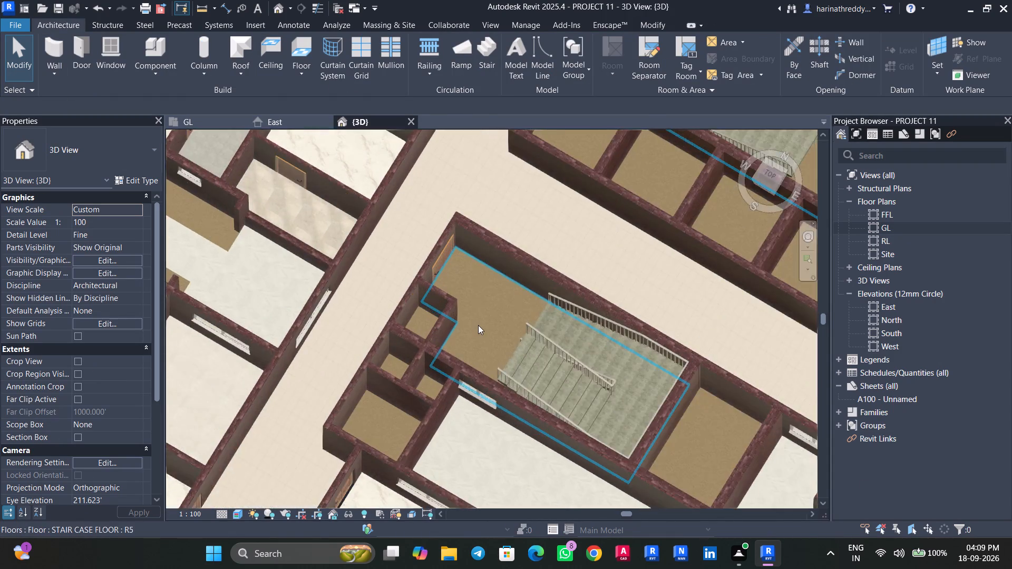
pyautogui.scroll(2, 478, 325)
pyautogui.click(323, 446)
pyautogui.scroll(-4, 323, 446)
pyautogui.moveTo(323, 446); pyautogui.dragTo(348, 405, button='middle')
pyautogui.moveTo(354, 421); pyautogui.dragTo(390, 357, button='middle')
pyautogui.click(145, 183)
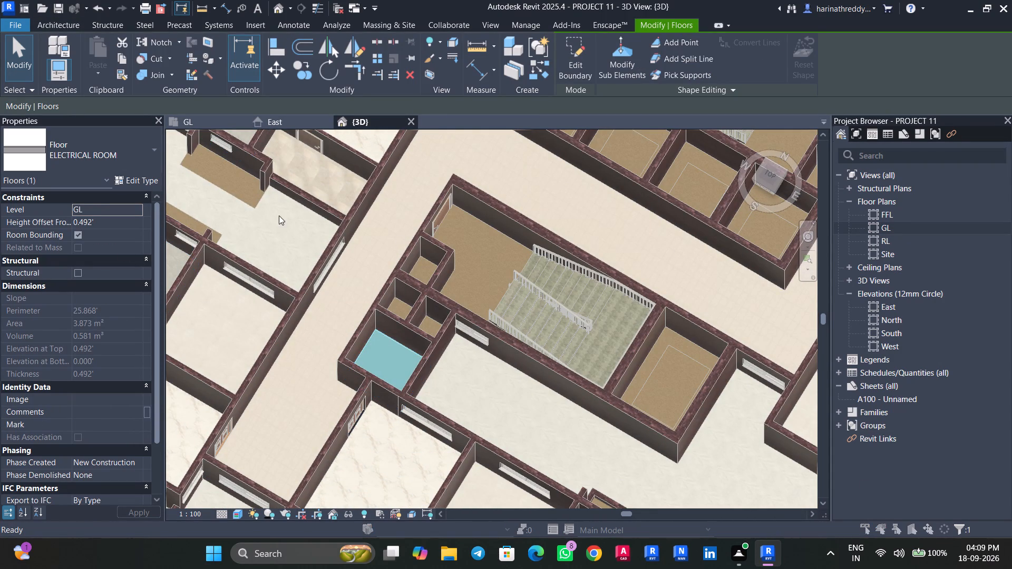
pyautogui.click(583, 217)
pyautogui.click(486, 202)
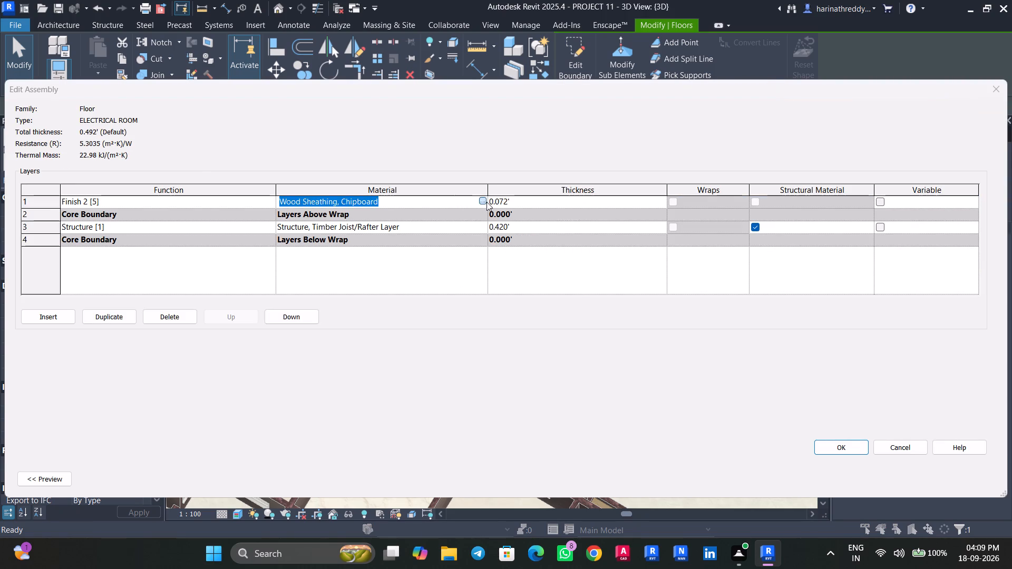
pyautogui.click(404, 124)
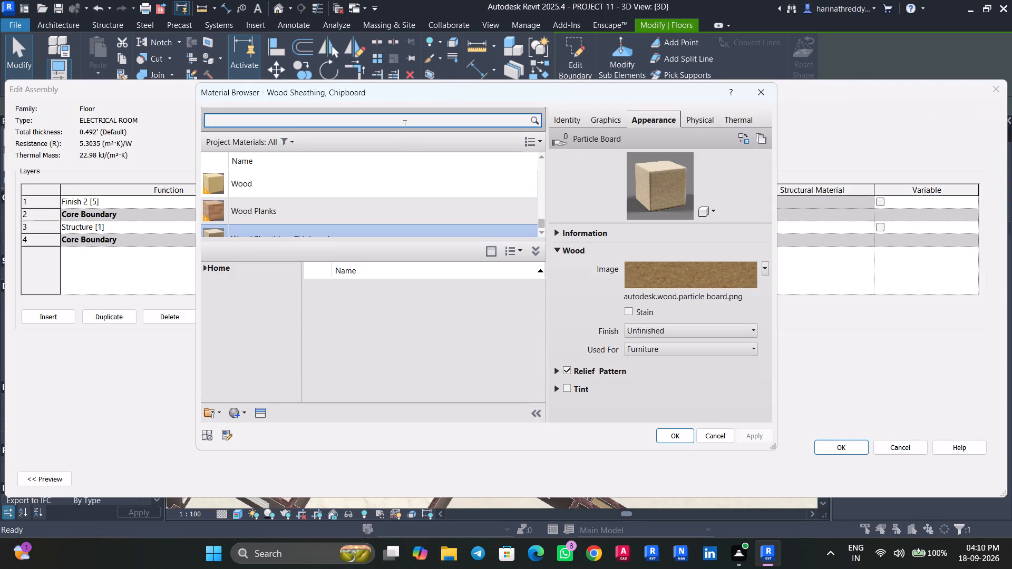
pyautogui.write('LO')
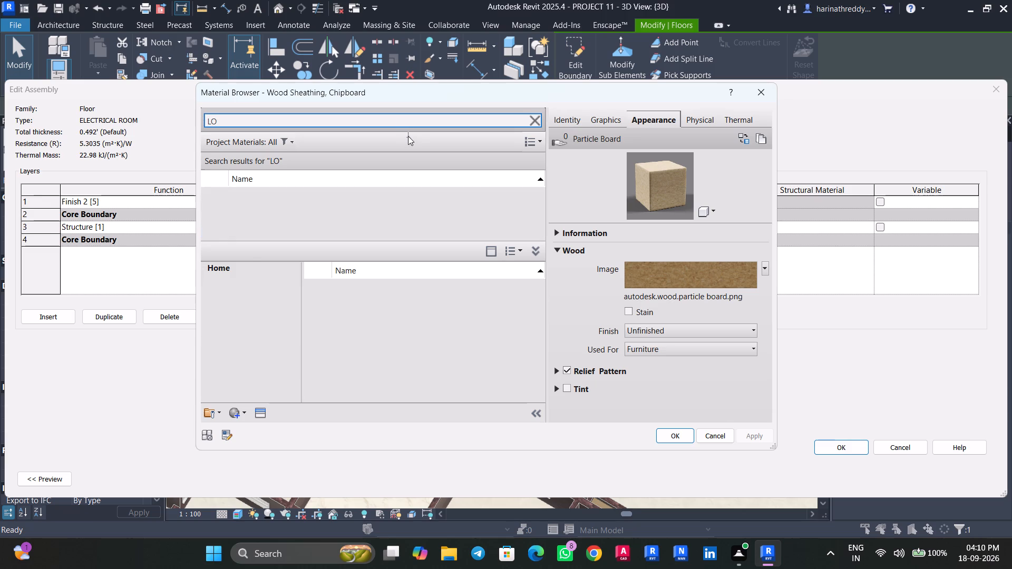
pyautogui.write('BBY')
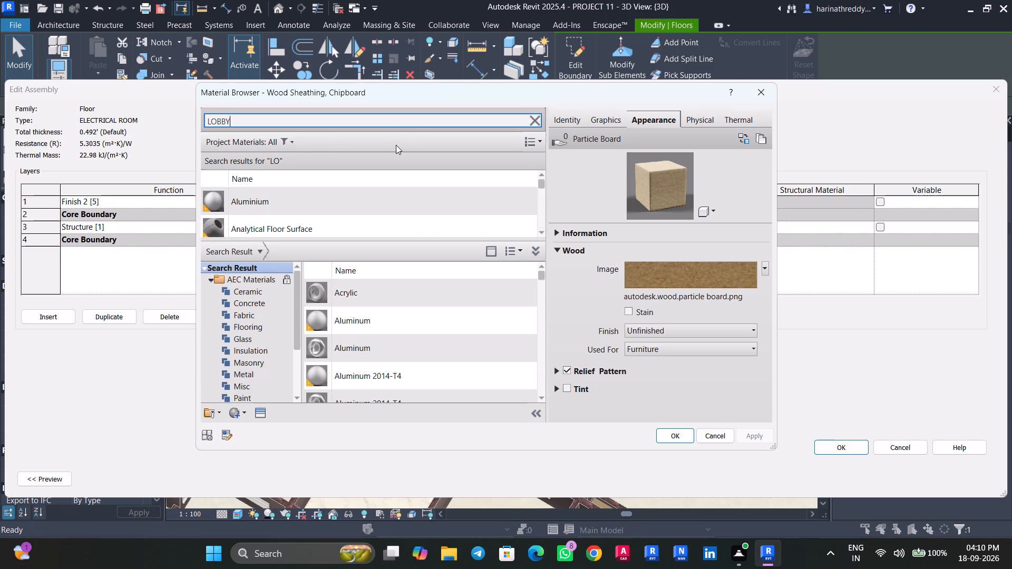
pyautogui.click(384, 199)
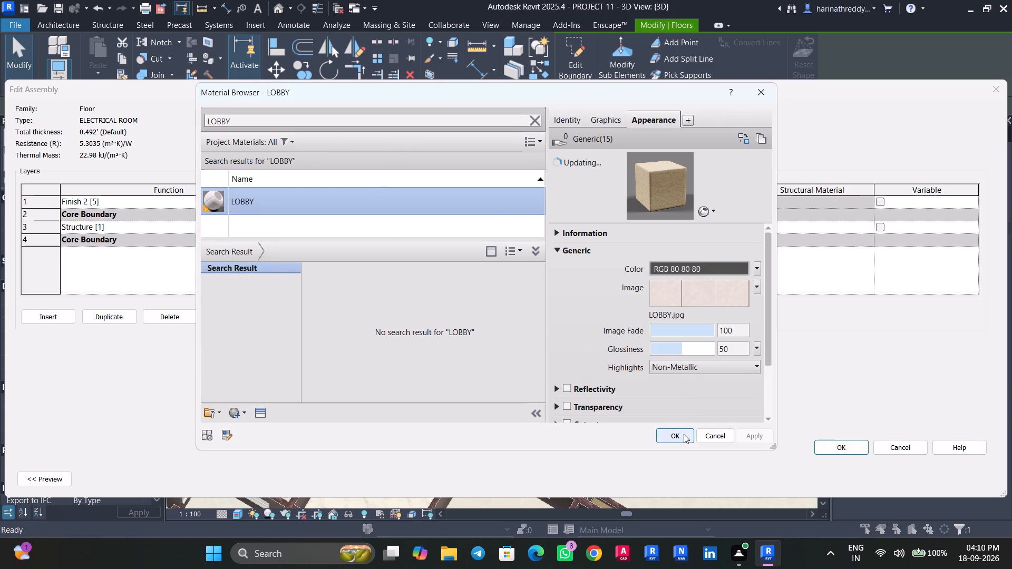
pyautogui.click(684, 434)
pyautogui.click(820, 440)
pyautogui.click(963, 483)
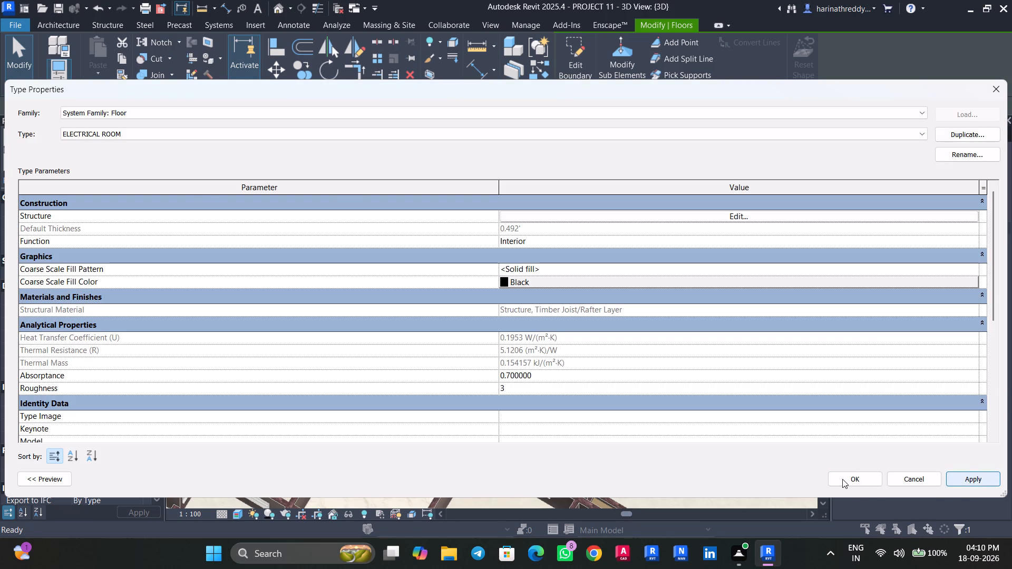
pyautogui.click(842, 479)
pyautogui.press('Escape')
pyautogui.press('Escape')
# Create a new material named SHAFT for the Finish 2 layer of the SHAFT floor type.
pyautogui.scroll(9, 410, 305)
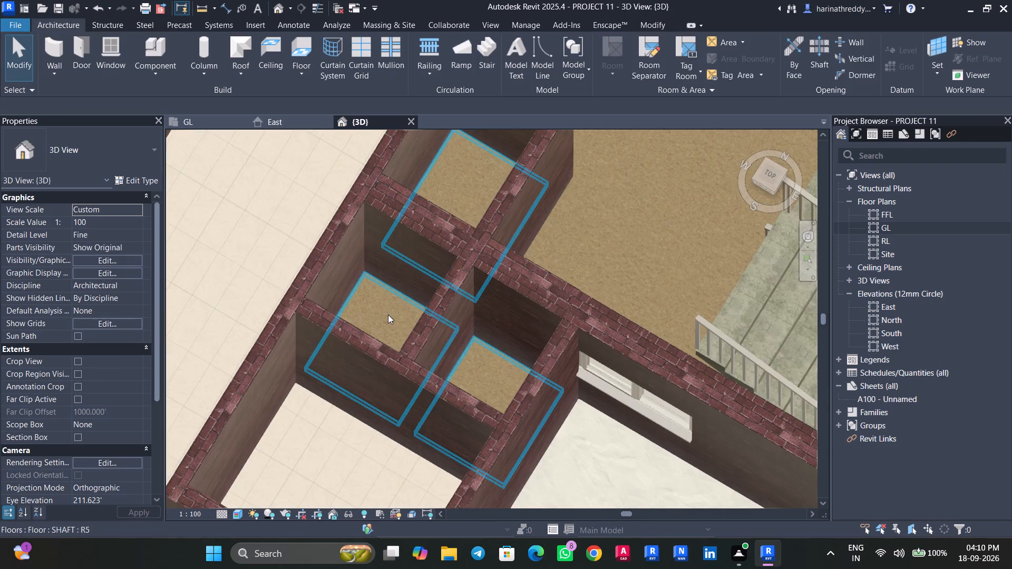
pyautogui.click(388, 315)
pyautogui.scroll(-19, 388, 315)
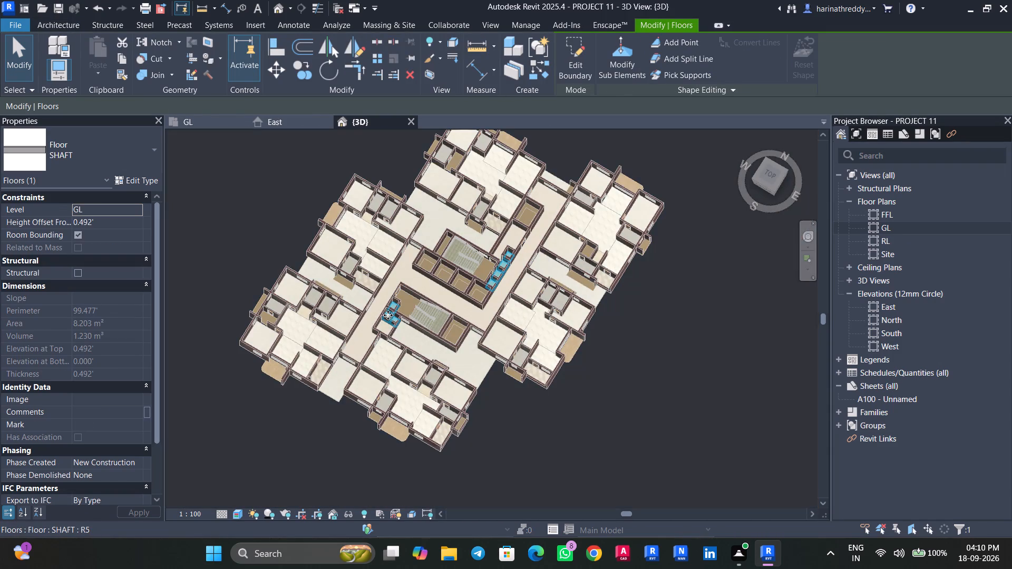
pyautogui.scroll(9, 275, 294)
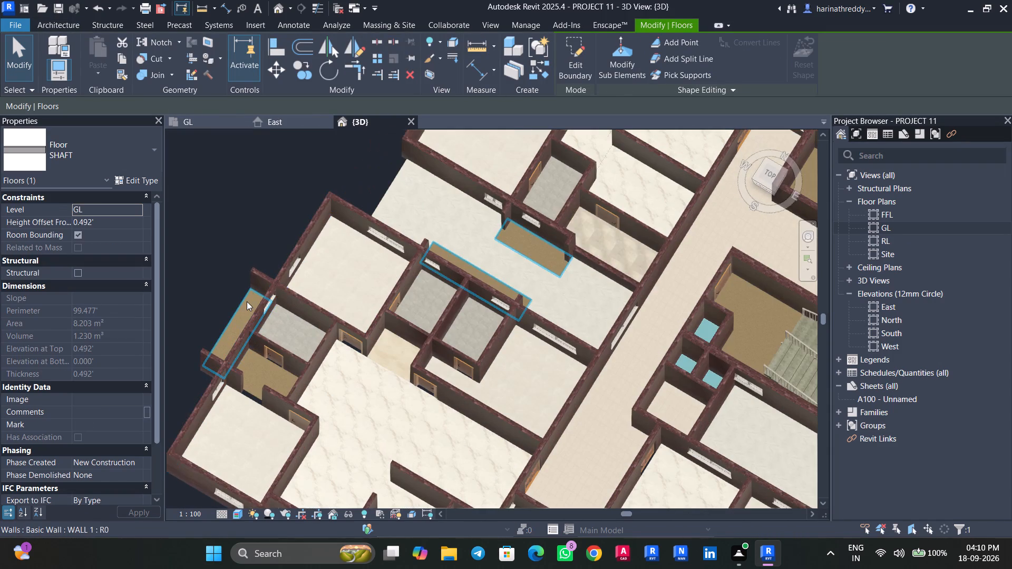
pyautogui.keyDown('ctrl'); pyautogui.click(247, 301); pyautogui.keyUp('ctrl')
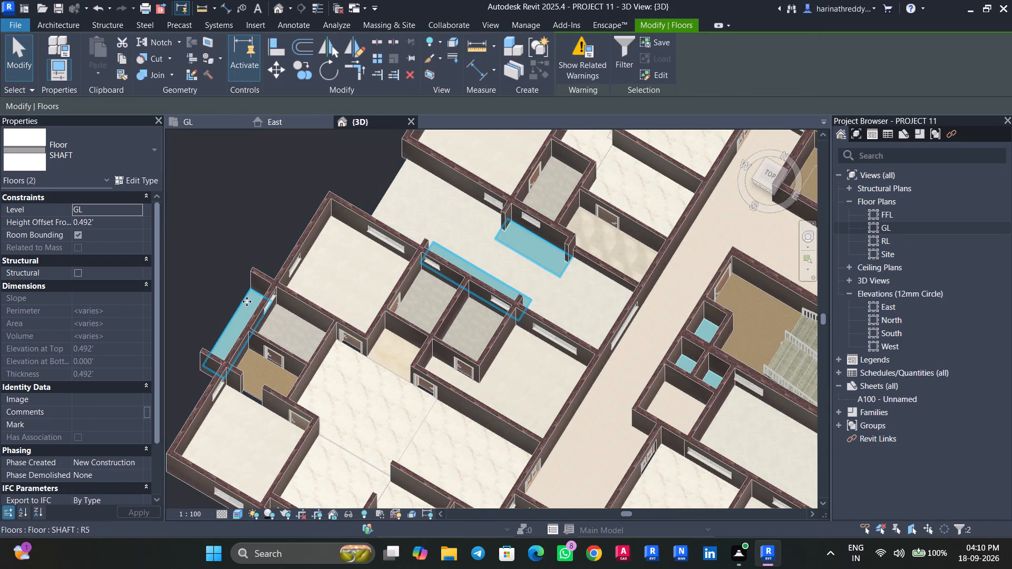
pyautogui.scroll(-7, 247, 301)
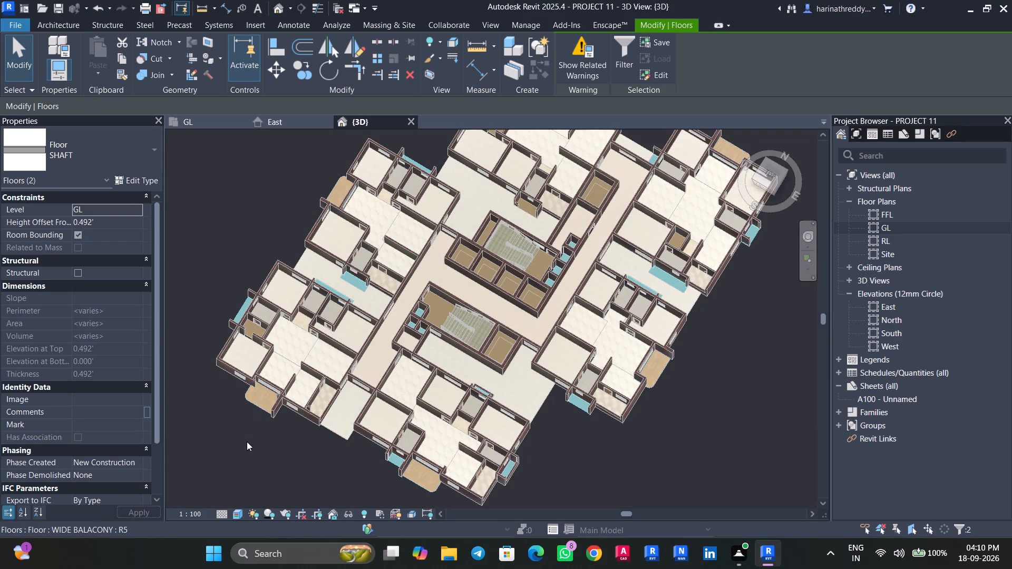
pyautogui.click(154, 180)
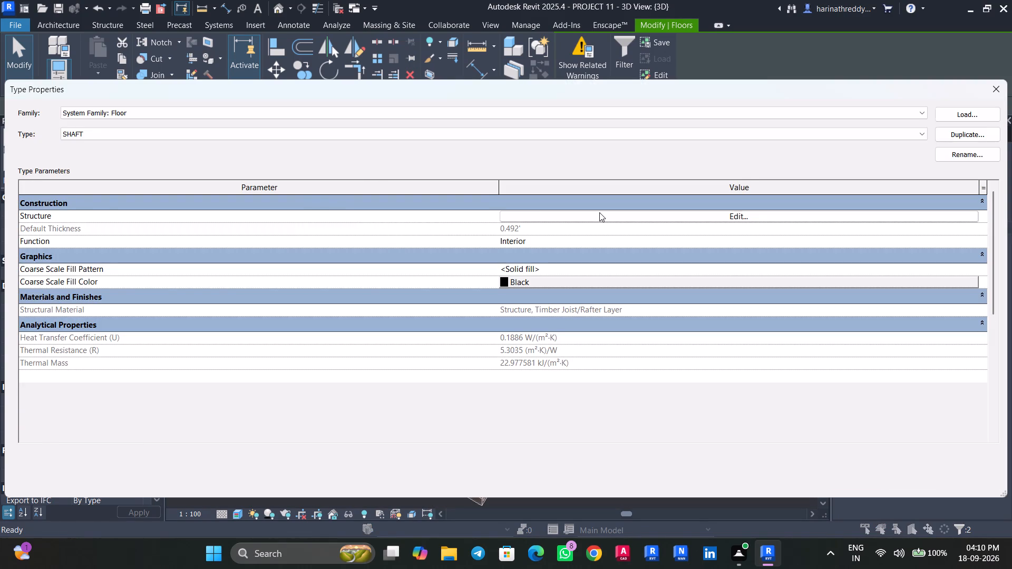
pyautogui.click(599, 212)
pyautogui.click(485, 199)
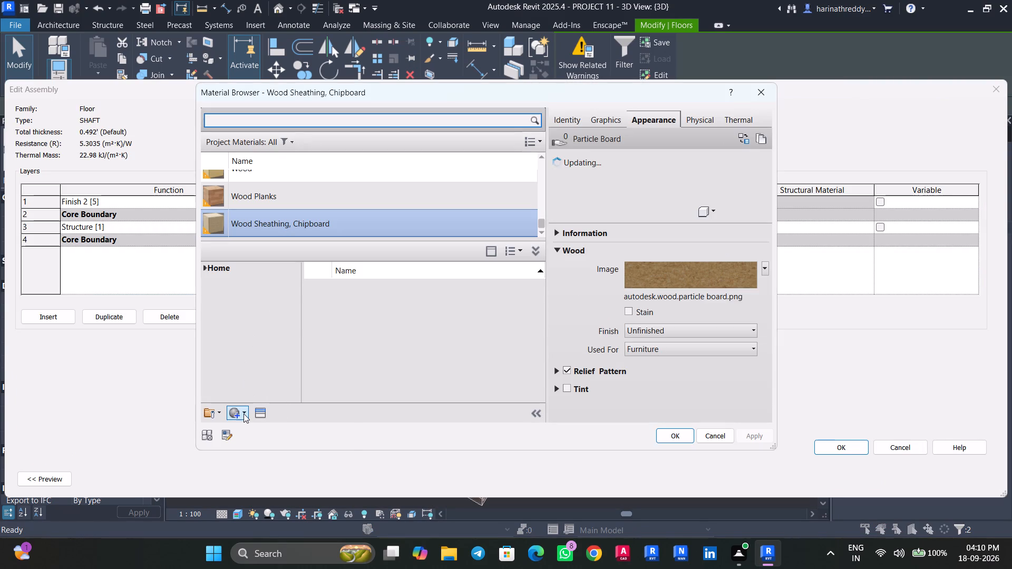
pyautogui.click(244, 414)
pyautogui.click(249, 423)
pyautogui.rightClick(281, 197)
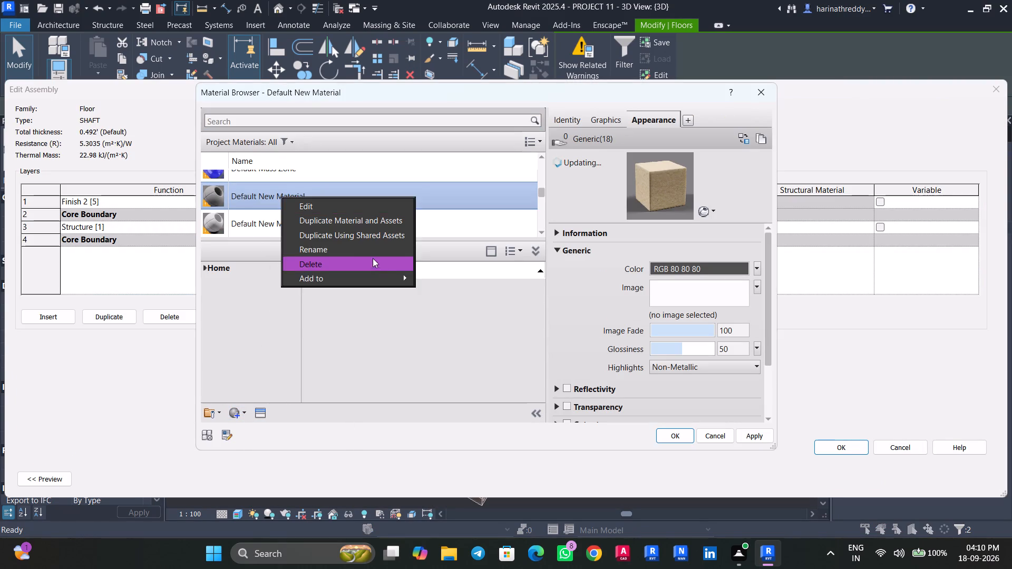
pyautogui.click(368, 251)
pyautogui.write('SHAFT')
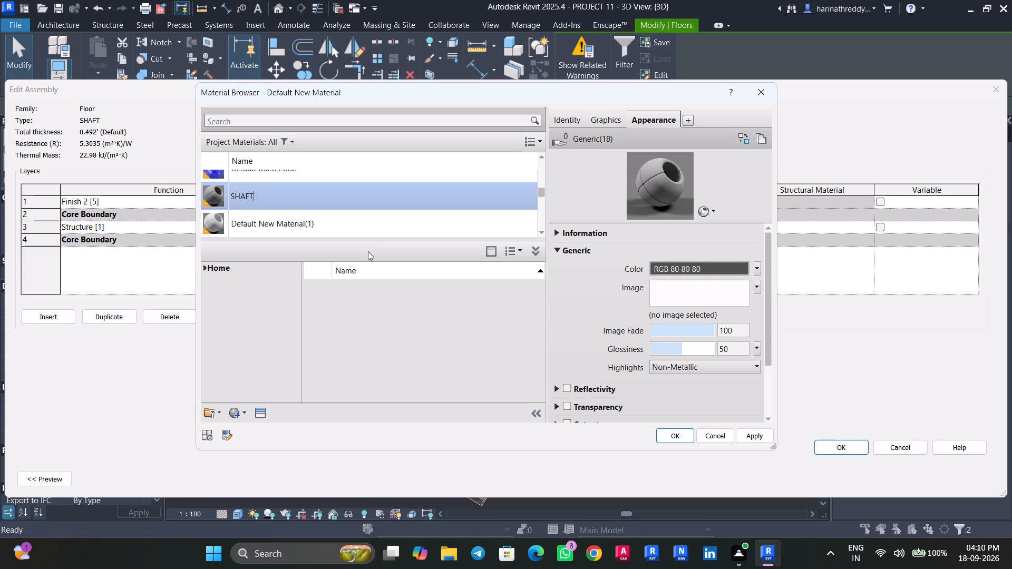
# Load SHAFT.jpg from Downloads as the SHAFT material's appearance image.
pyautogui.click(685, 300)
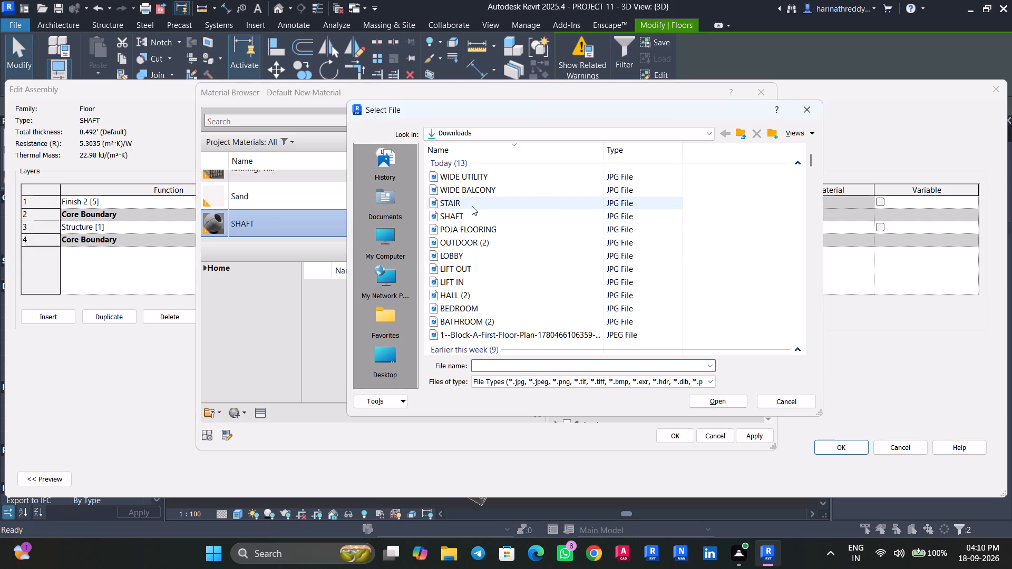
pyautogui.click(472, 204)
pyautogui.click(472, 213)
pyautogui.click(700, 396)
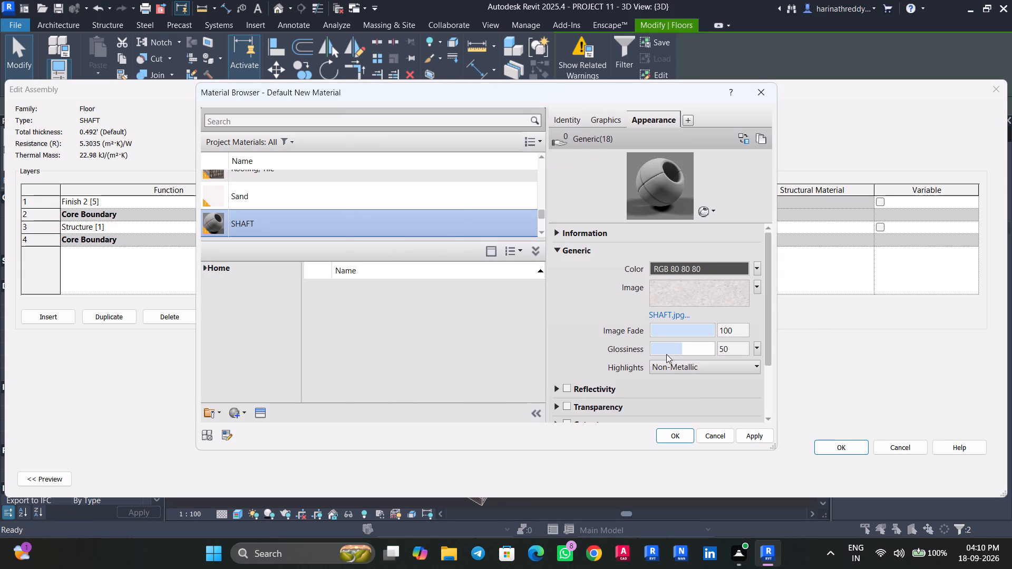
# Set the SHAFT.jpg texture's sample size to 3'.
pyautogui.click(733, 294)
pyautogui.moveTo(518, 341); pyautogui.dragTo(521, 375)
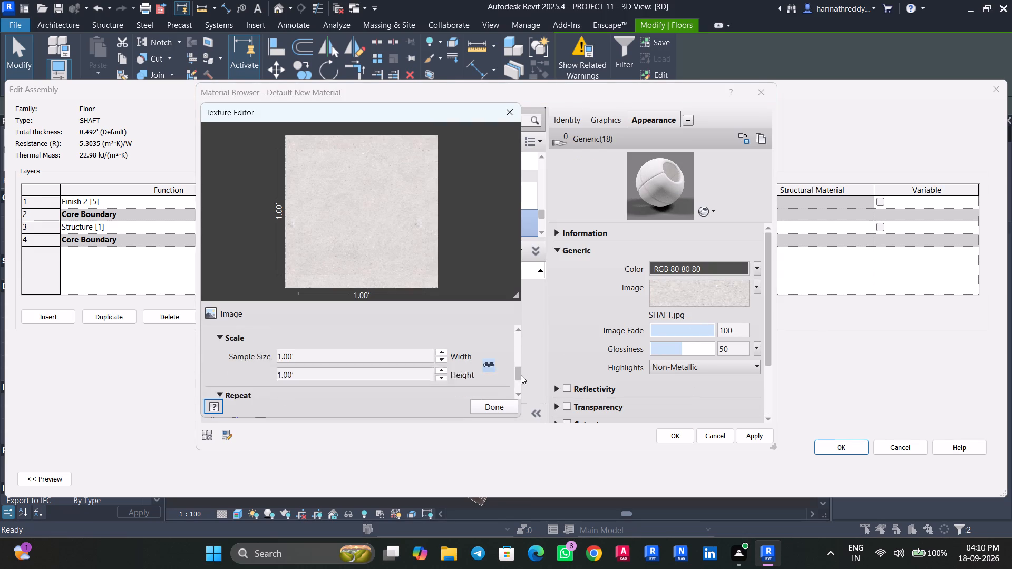
pyautogui.moveTo(521, 375); pyautogui.dragTo(521, 377)
pyautogui.click(396, 343)
pyautogui.press('3')
pyautogui.press("'")
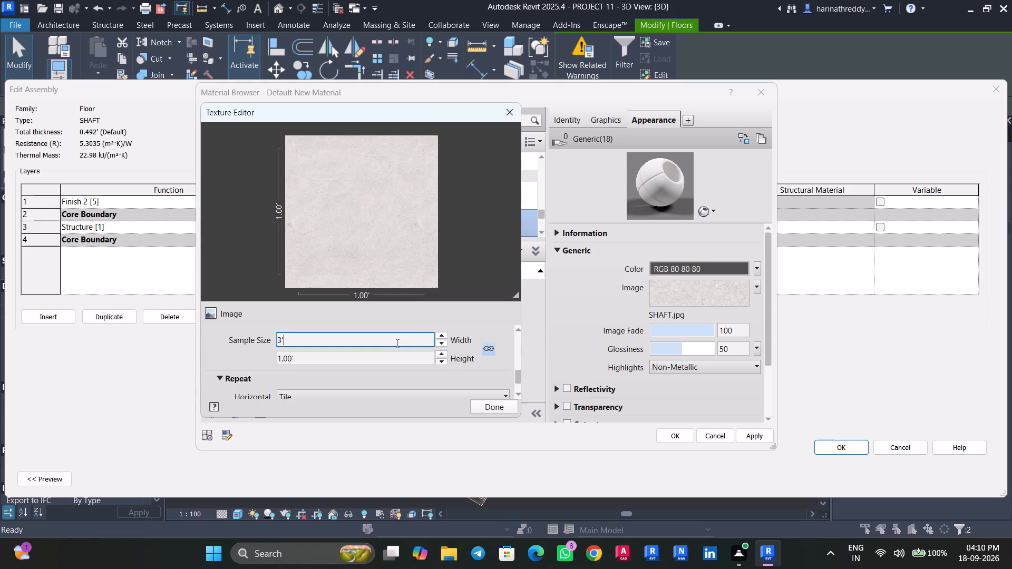
pyautogui.press('Return')
pyautogui.click(473, 403)
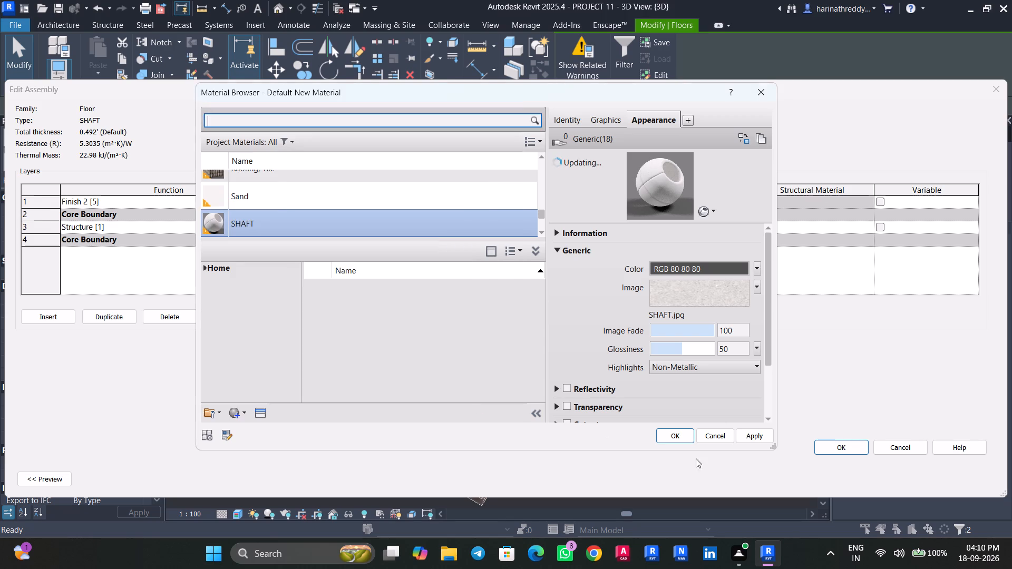
# Save the SHAFT material and apply it to the Finish 2 layer of the SHAFT floor type.
pyautogui.click(772, 434)
pyautogui.click(676, 439)
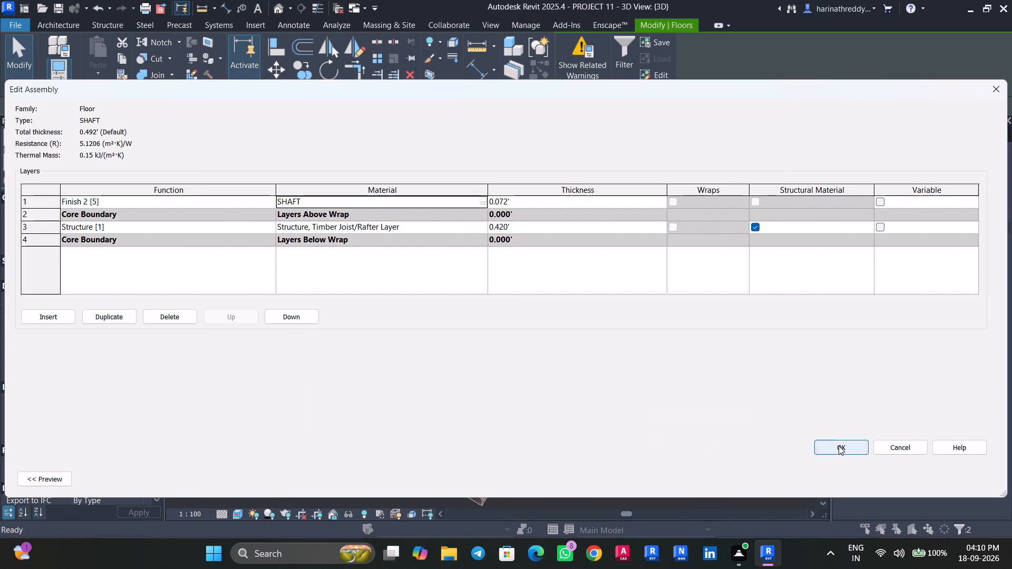
pyautogui.click(839, 446)
pyautogui.click(964, 484)
pyautogui.click(848, 480)
# Deselect the shaft floors and examine their new finish up close in the small shafts beside the staircase.
pyautogui.scroll(1, 517, 378)
pyautogui.scroll(-1, 517, 378)
pyautogui.scroll(1, 518, 378)
pyautogui.scroll(-1, 518, 378)
pyautogui.scroll(8, 520, 378)
pyautogui.scroll(-2, 386, 271)
pyautogui.scroll(7, 386, 271)
pyautogui.moveTo(447, 341); pyautogui.dragTo(413, 290, button='middle')
pyautogui.press('Escape')
pyautogui.scroll(3, 492, 397)
pyautogui.scroll(-1, 496, 398)
pyautogui.scroll(16, 497, 397)
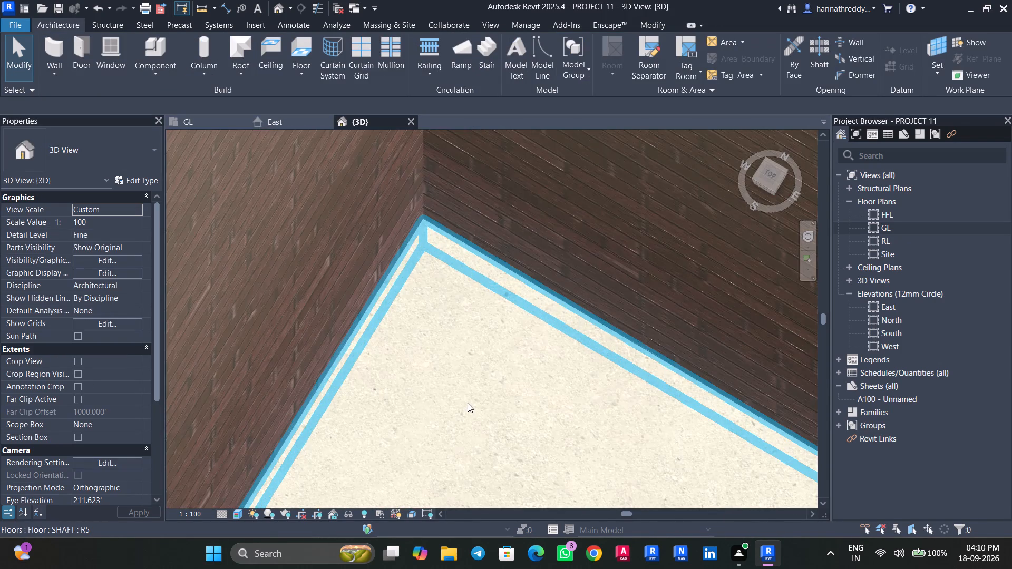
pyautogui.scroll(-20, 468, 403)
pyautogui.scroll(-1, 468, 403)
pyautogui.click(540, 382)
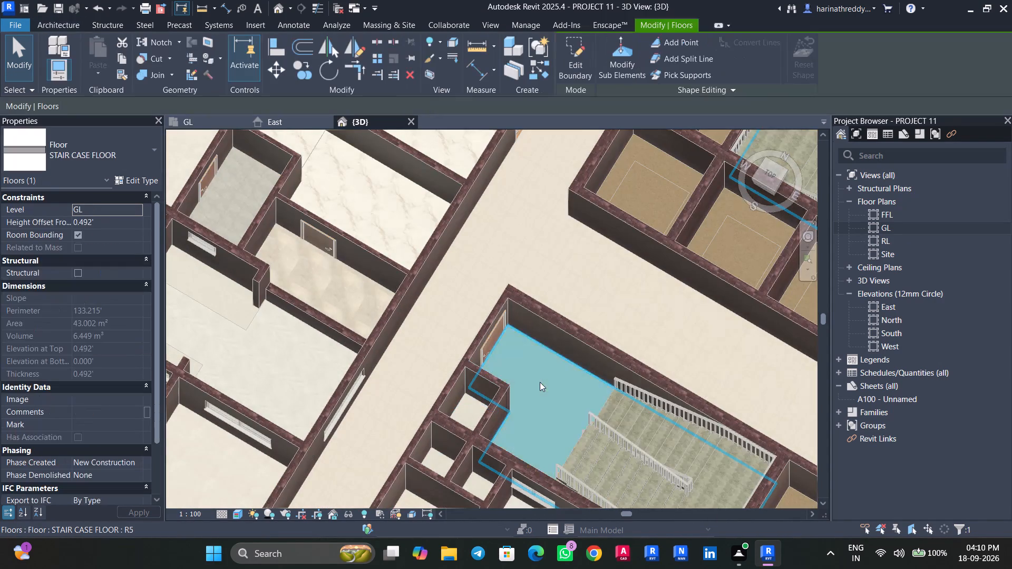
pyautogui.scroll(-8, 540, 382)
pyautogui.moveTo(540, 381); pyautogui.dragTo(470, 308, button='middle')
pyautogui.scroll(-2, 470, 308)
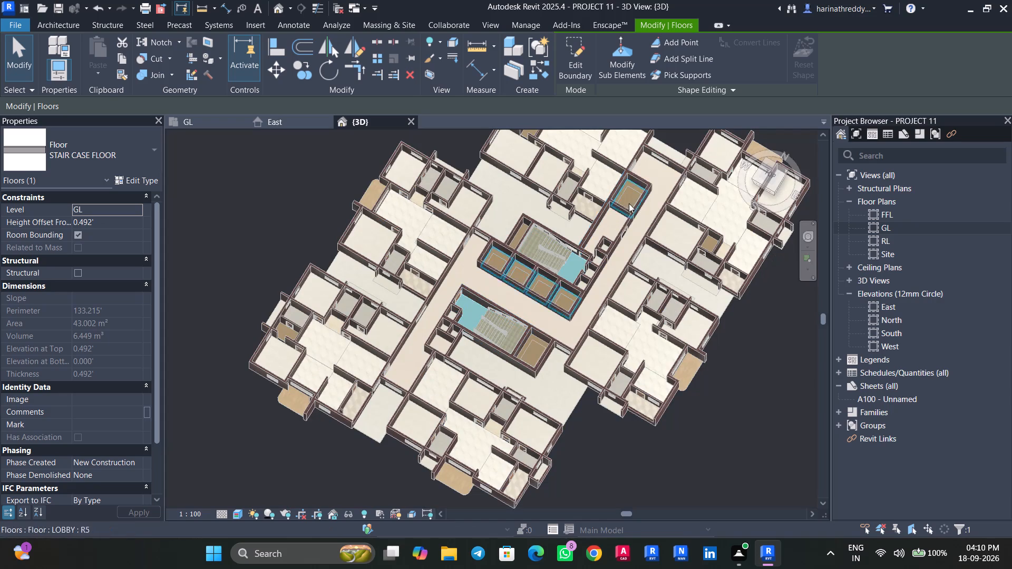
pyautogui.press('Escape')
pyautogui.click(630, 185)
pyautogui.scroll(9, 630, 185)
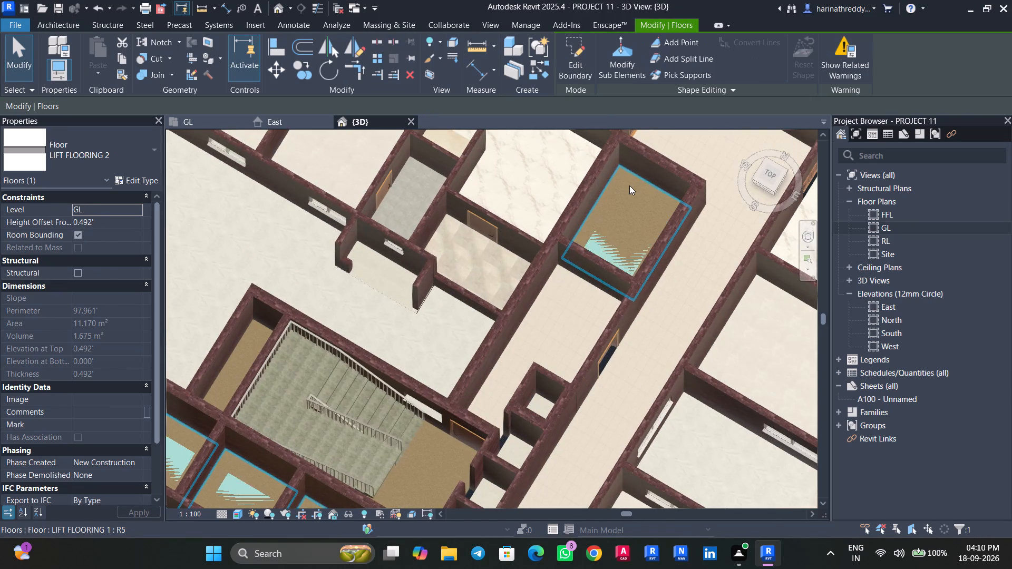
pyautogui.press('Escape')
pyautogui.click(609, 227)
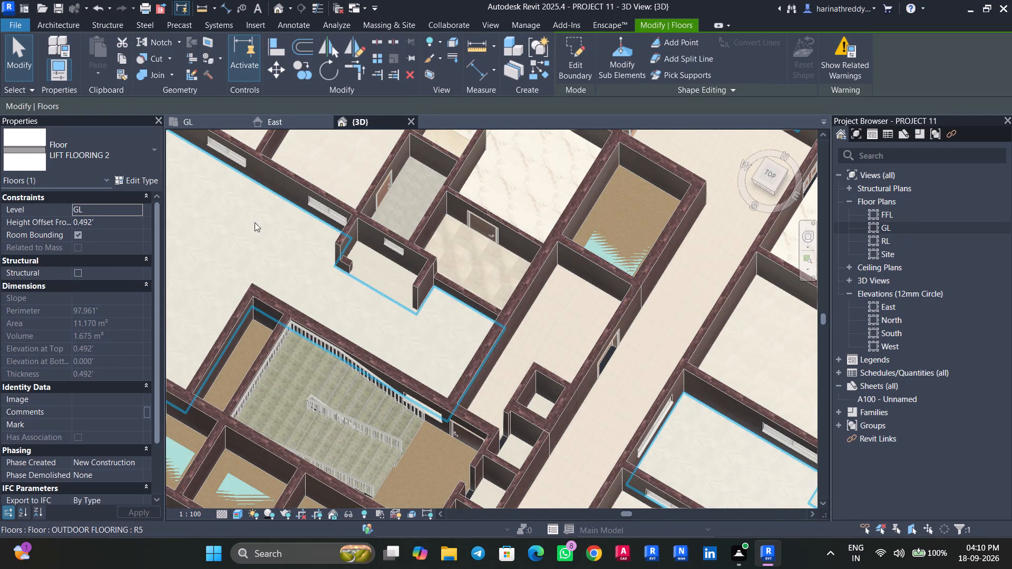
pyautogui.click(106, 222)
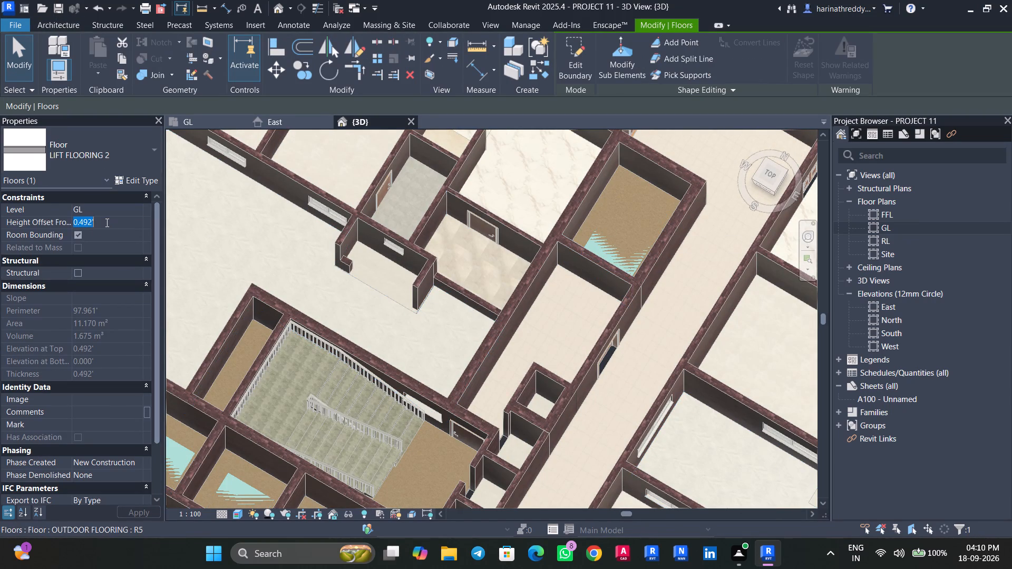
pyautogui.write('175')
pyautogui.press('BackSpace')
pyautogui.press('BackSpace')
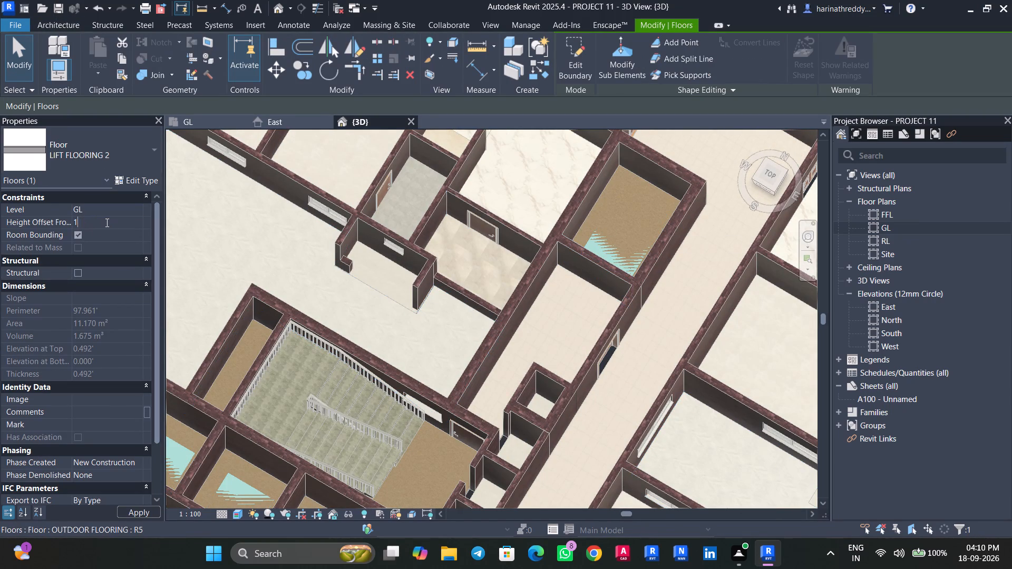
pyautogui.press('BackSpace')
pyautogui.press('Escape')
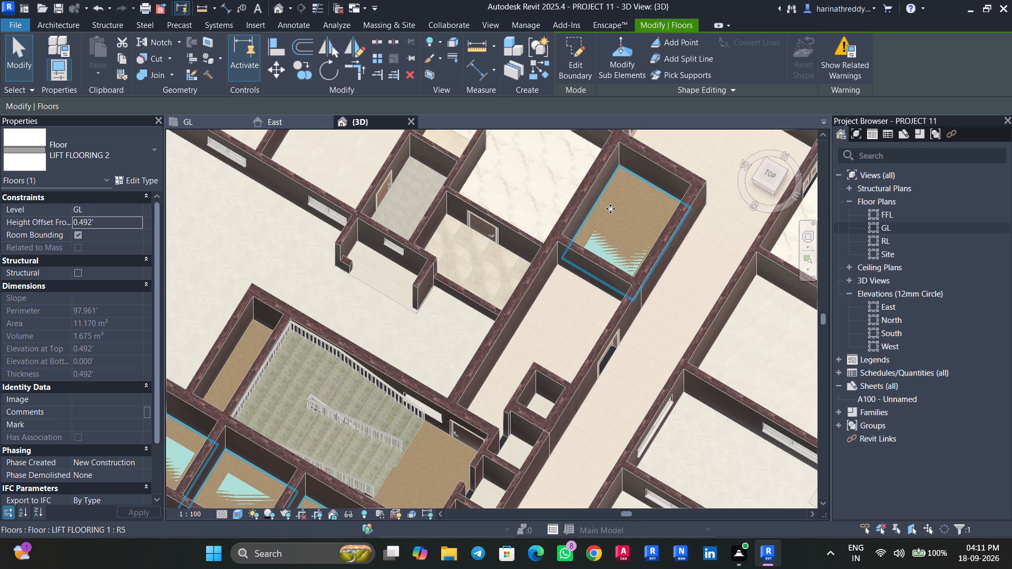
# Edit the LIFT FLOORING 1 boundary, tracing inner rectangles around LIFT FLOORING 2 in the two western shafts of the four-lift row.
pyautogui.click(602, 200)
pyautogui.click(557, 65)
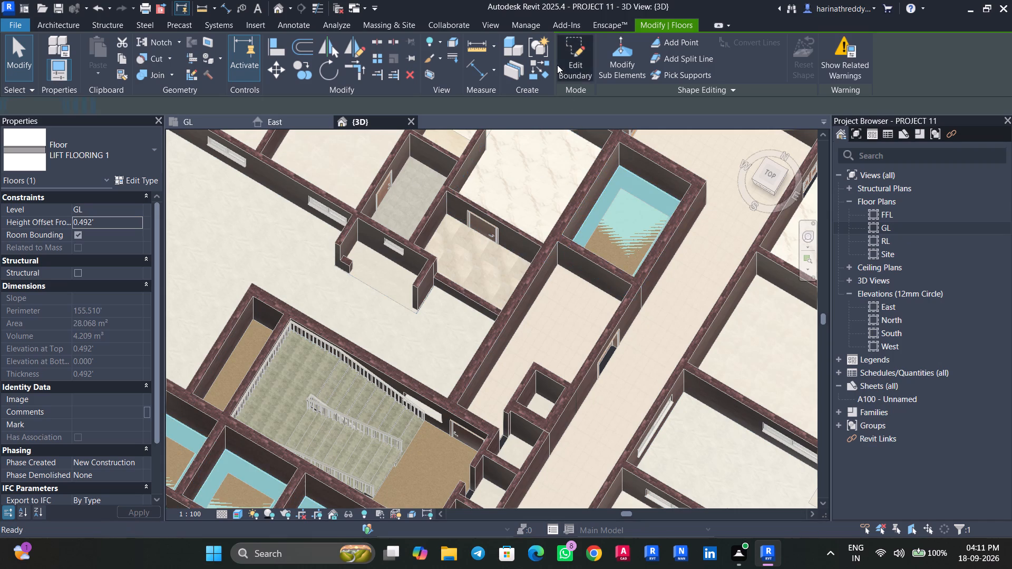
pyautogui.click(766, 176)
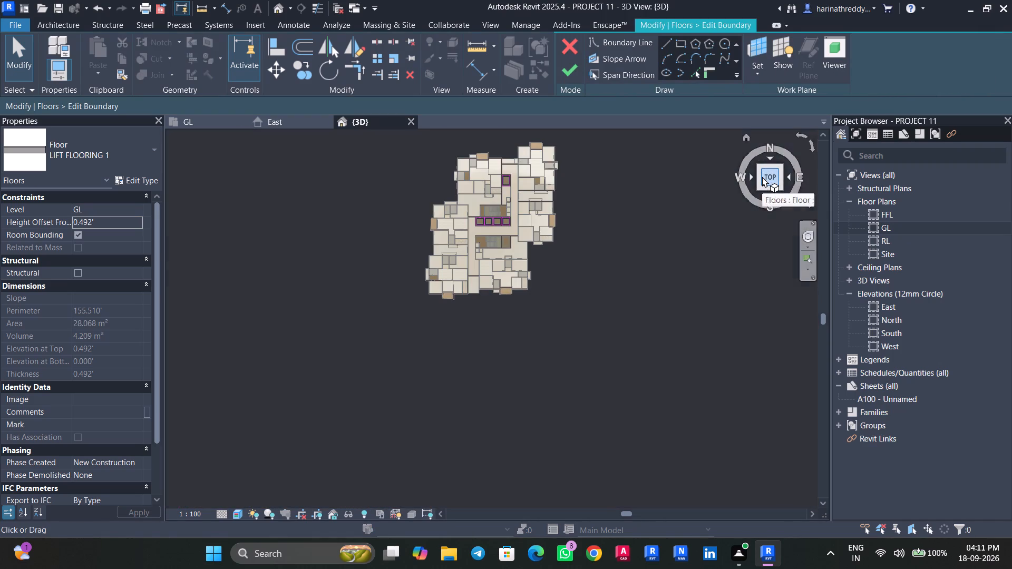
pyautogui.scroll(10, 509, 209)
pyautogui.scroll(9, 419, 225)
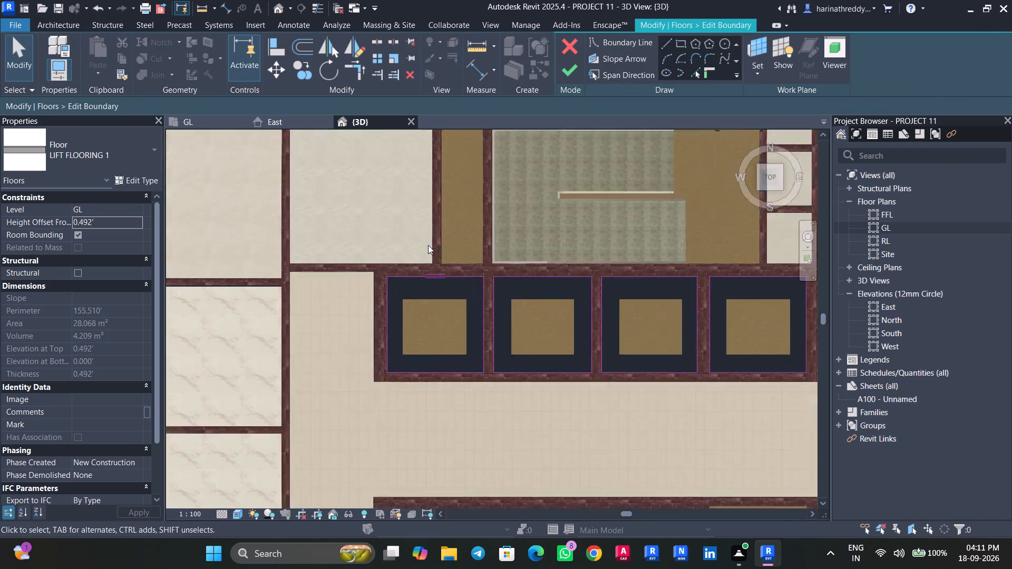
pyautogui.scroll(1, 428, 245)
pyautogui.click(680, 46)
pyautogui.scroll(4, 447, 352)
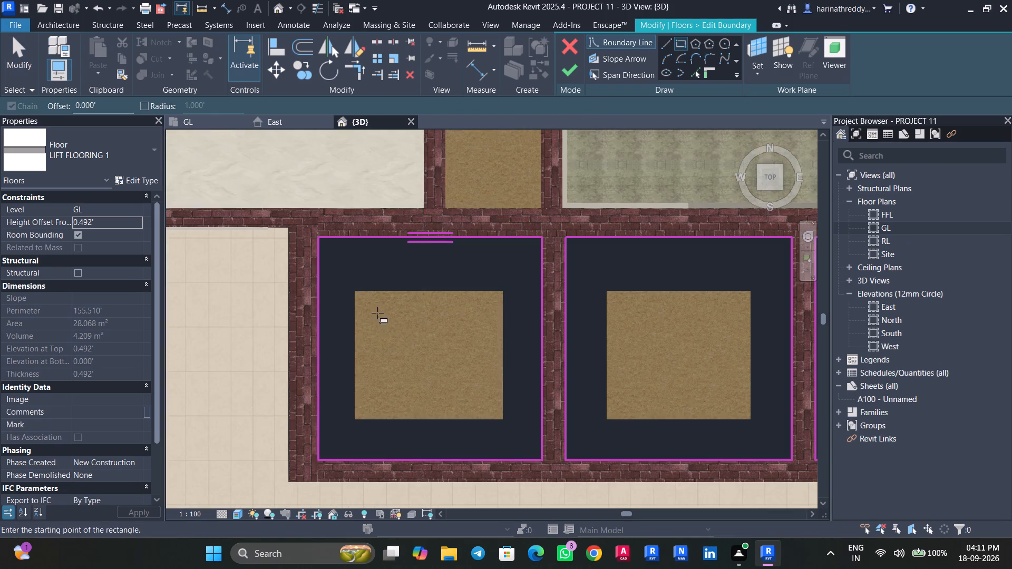
pyautogui.click(357, 293)
pyautogui.click(504, 422)
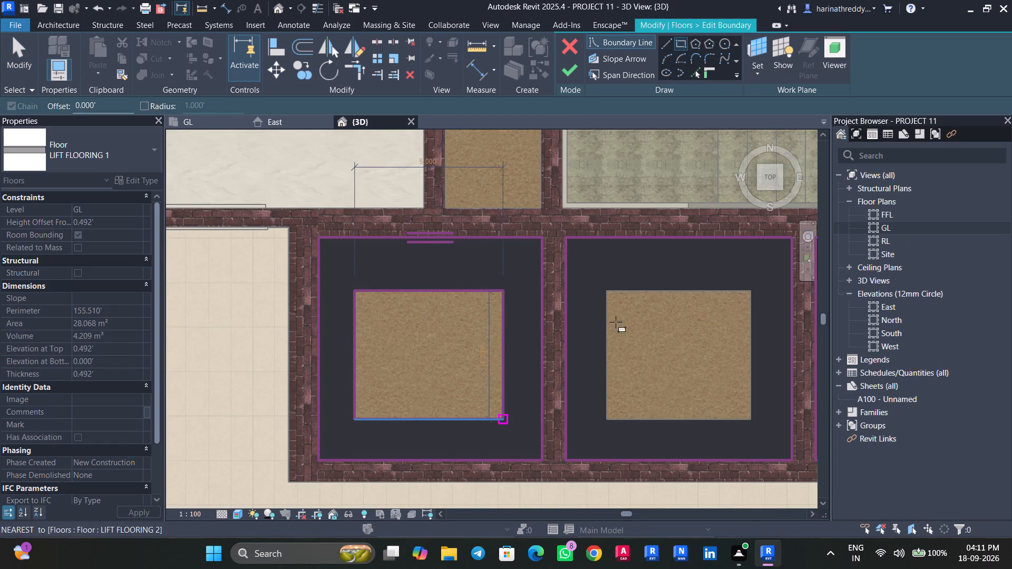
pyautogui.click(608, 294)
pyautogui.click(753, 421)
# Trace inner boundary rectangles around LIFT FLOORING 2 in the two eastern shafts of the four-lift row.
pyautogui.moveTo(753, 407); pyautogui.dragTo(449, 341, button='middle')
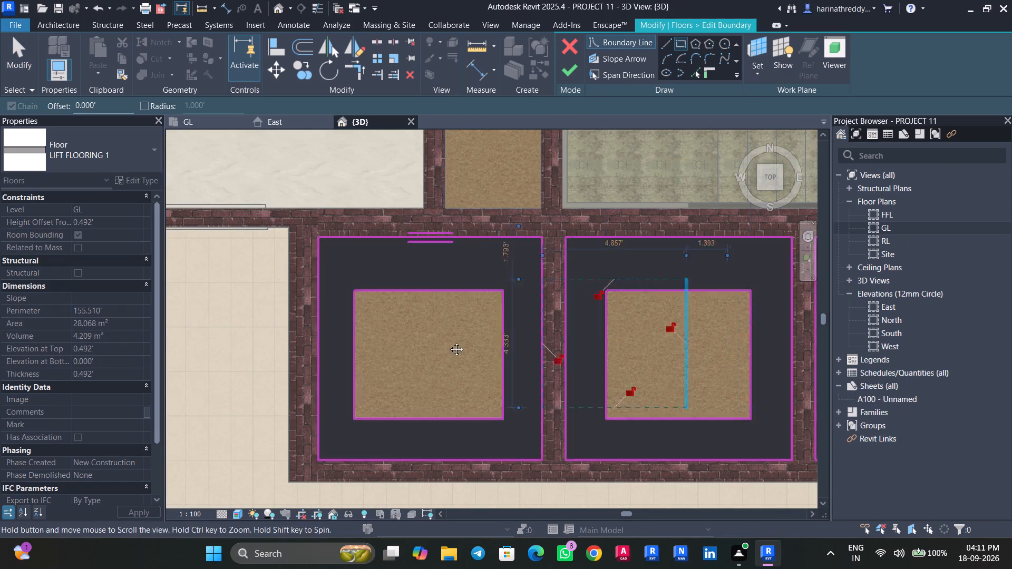
pyautogui.moveTo(449, 341); pyautogui.dragTo(344, 315, button='middle')
pyautogui.click(447, 201)
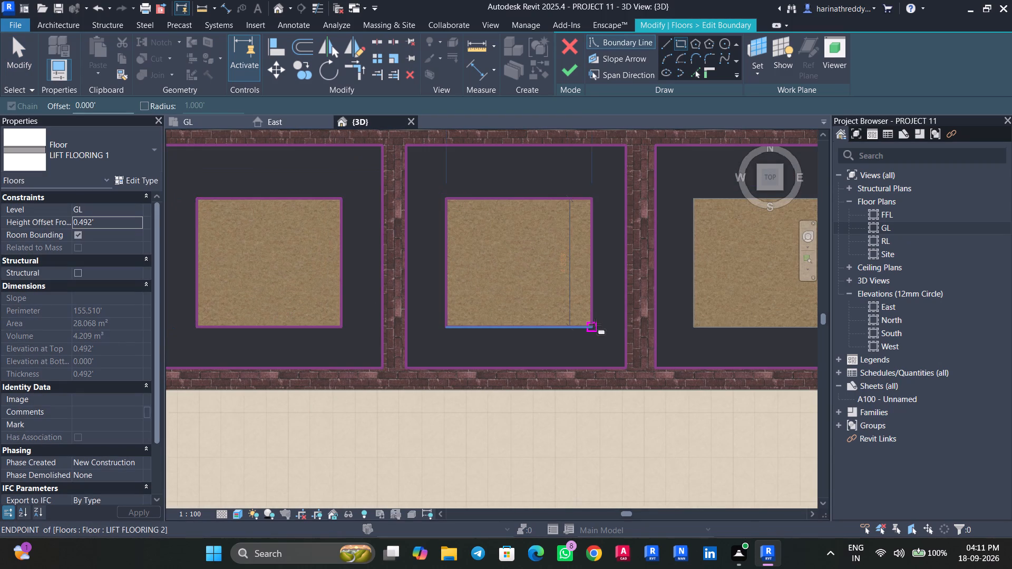
pyautogui.click(595, 326)
pyautogui.moveTo(593, 323); pyautogui.dragTo(587, 323, button='middle')
pyautogui.moveTo(540, 327); pyautogui.dragTo(411, 347, button='middle')
pyautogui.click(559, 221)
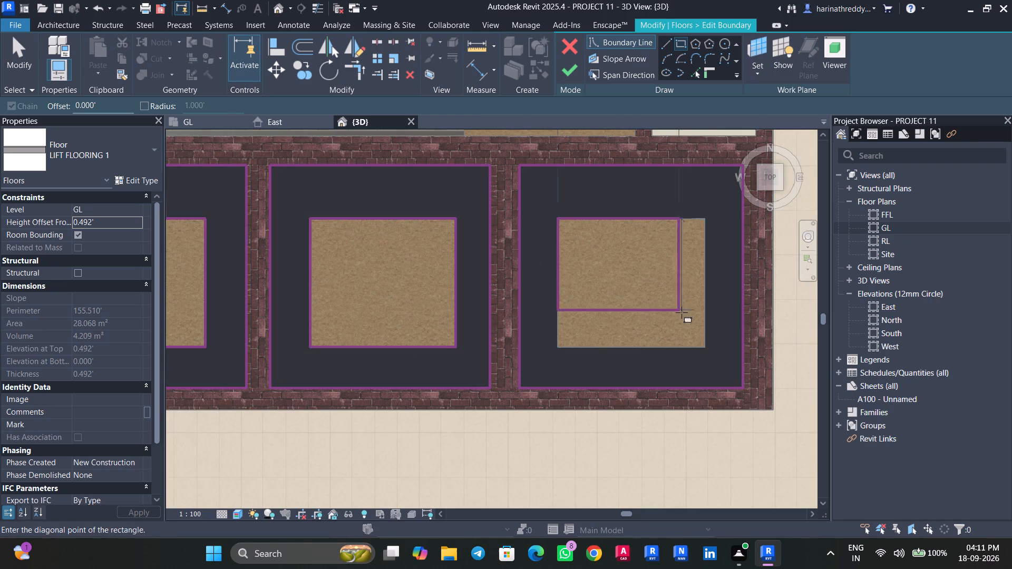
pyautogui.click(708, 344)
# Trace an inner rectangle around LIFT FLOORING 2 in the separate lift shaft to the north, finish the boundary edit and deselect the floor.
pyautogui.scroll(-8, 683, 280)
pyautogui.moveTo(677, 274); pyautogui.dragTo(627, 453, button='middle')
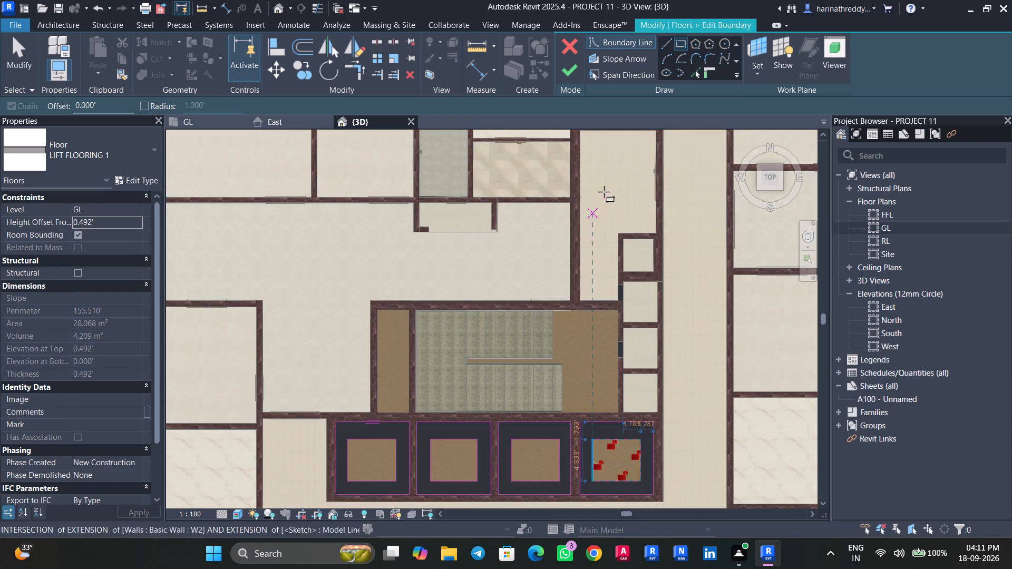
pyautogui.scroll(3, 608, 191)
pyautogui.moveTo(608, 193); pyautogui.dragTo(578, 401, button='middle')
pyautogui.scroll(-2, 574, 366)
pyautogui.click(557, 223)
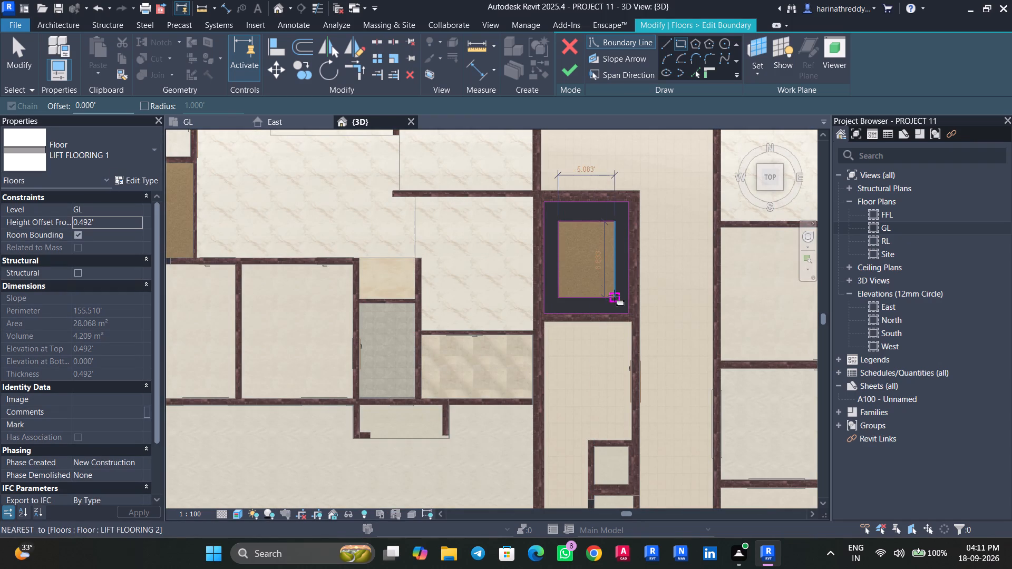
pyautogui.click(616, 297)
pyautogui.press('Escape')
pyautogui.click(563, 79)
pyautogui.scroll(-5, 620, 234)
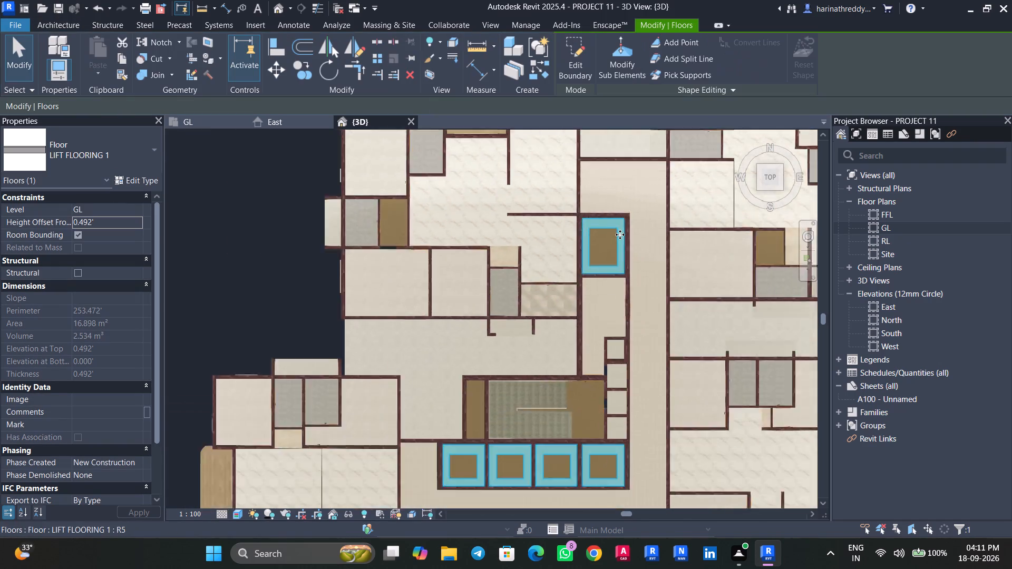
pyautogui.scroll(-4, 620, 234)
pyautogui.press('Escape')
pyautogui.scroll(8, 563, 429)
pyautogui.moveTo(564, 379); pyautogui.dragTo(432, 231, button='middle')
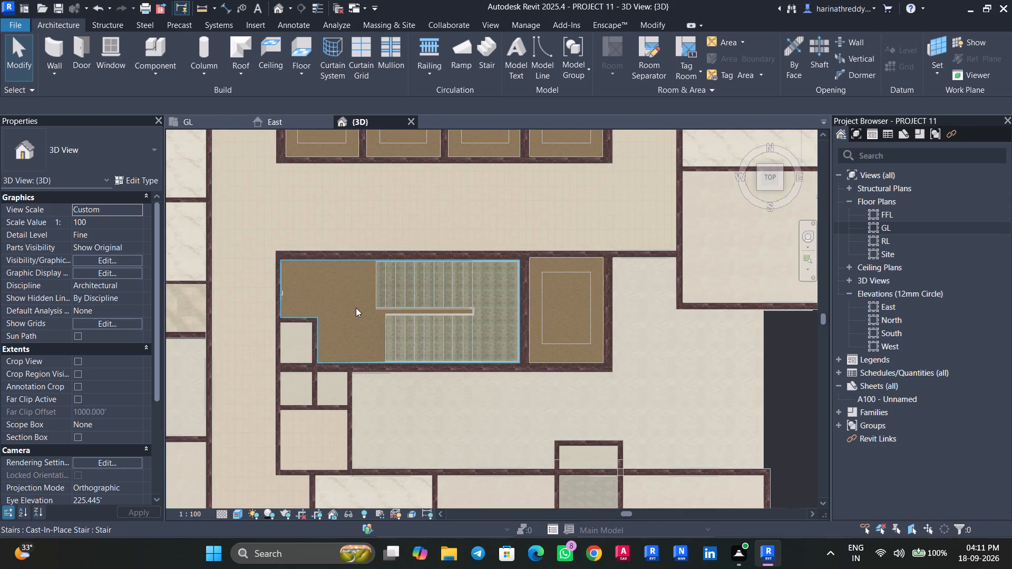
# Create a new material named STAIRCASE for the Finish 2 layer of the STAIR CASE FLOOR type.
pyautogui.click(354, 307)
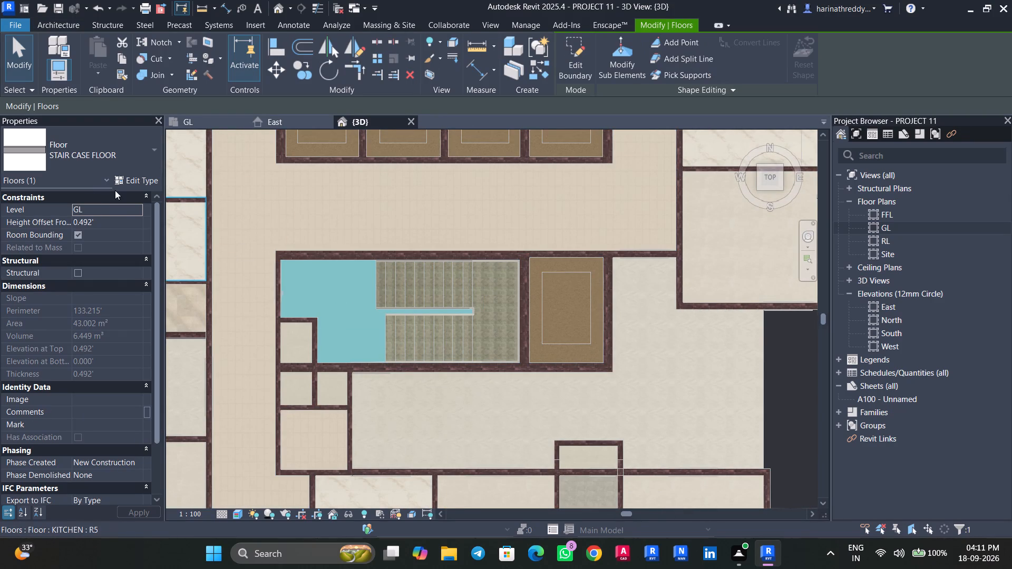
pyautogui.click(131, 181)
pyautogui.click(540, 213)
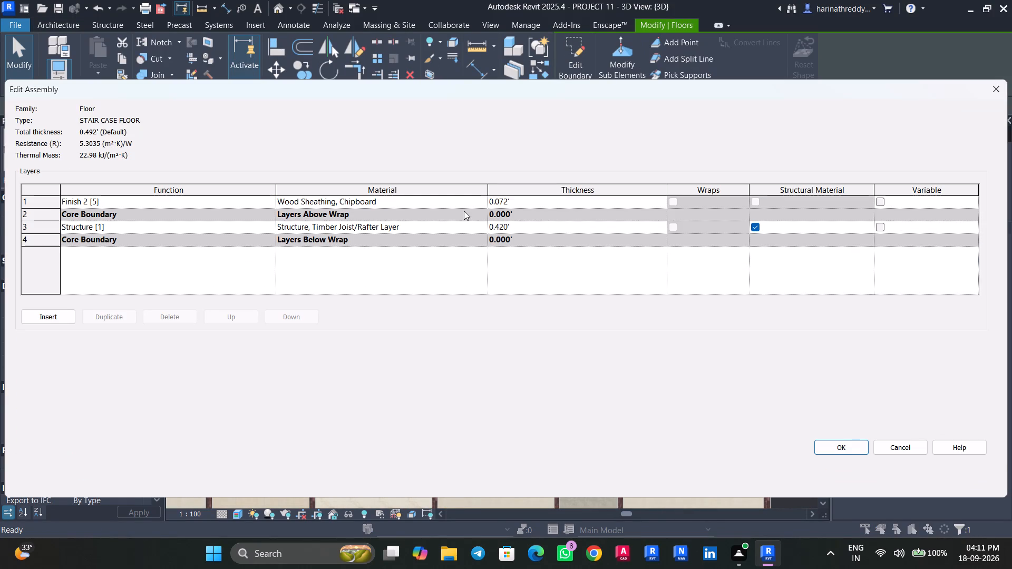
pyautogui.click(485, 195)
pyautogui.click(484, 200)
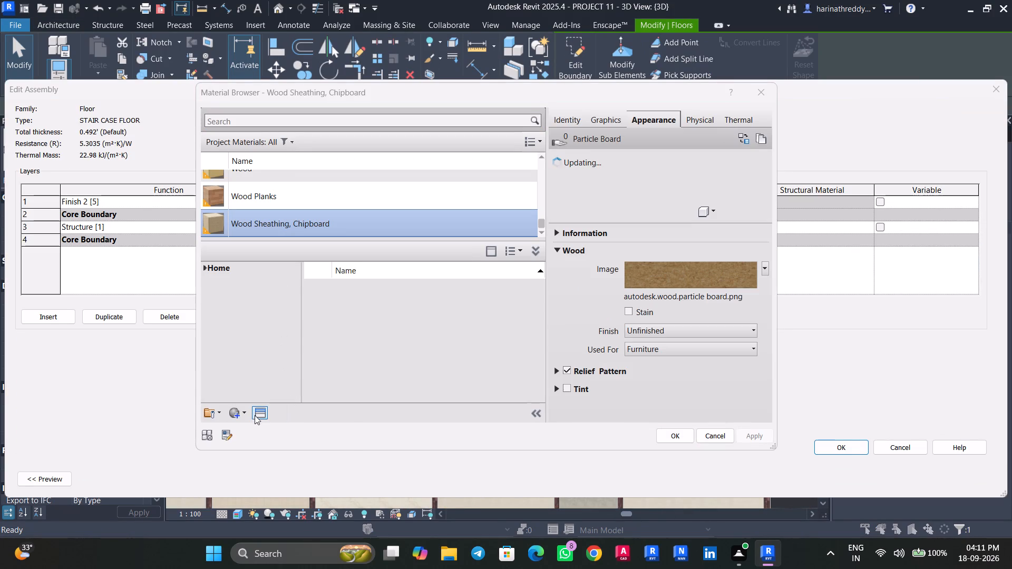
pyautogui.click(247, 412)
pyautogui.click(252, 426)
pyautogui.rightClick(266, 201)
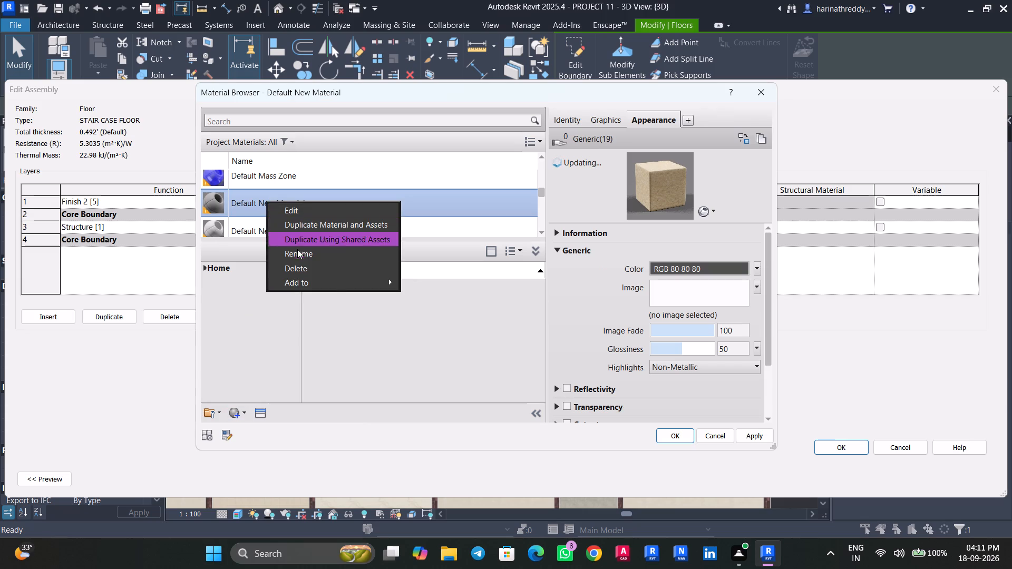
pyautogui.click(298, 251)
pyautogui.write('STAIRCASE')
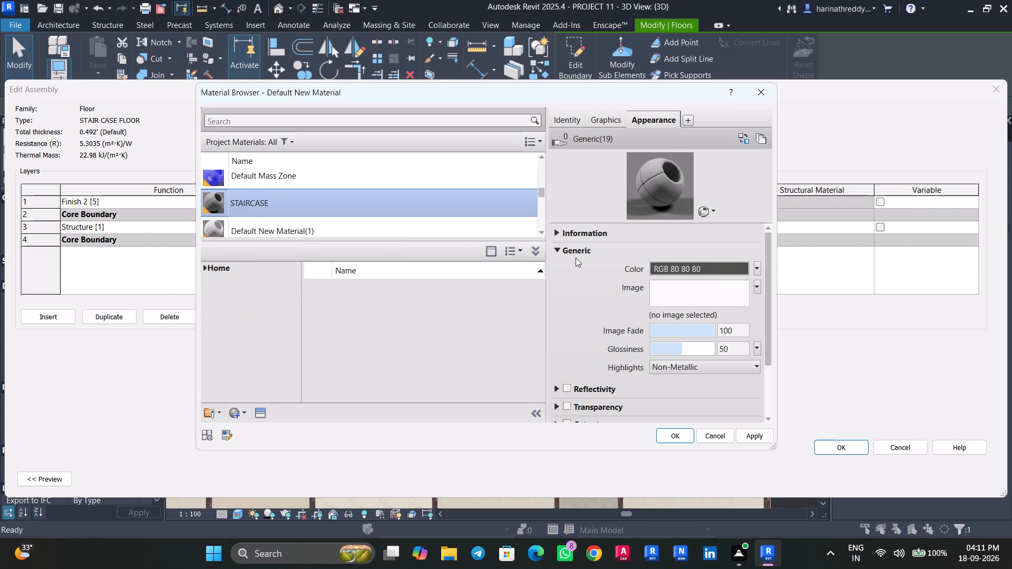
# Give the STAIRCASE material the STAIR image as its appearance and set the texture's sample size to 3'.
pyautogui.click(655, 295)
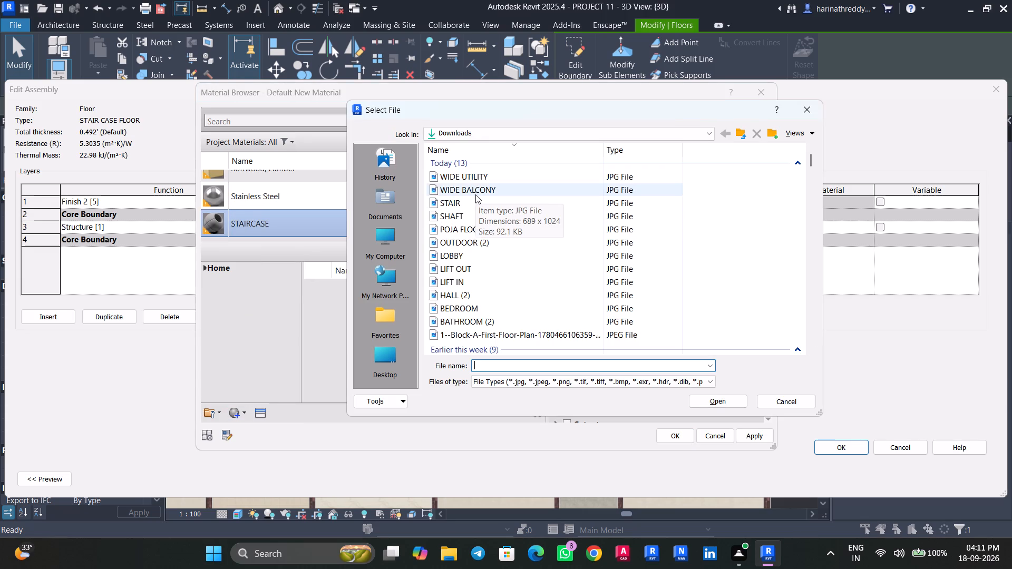
pyautogui.click(485, 204)
pyautogui.click(701, 401)
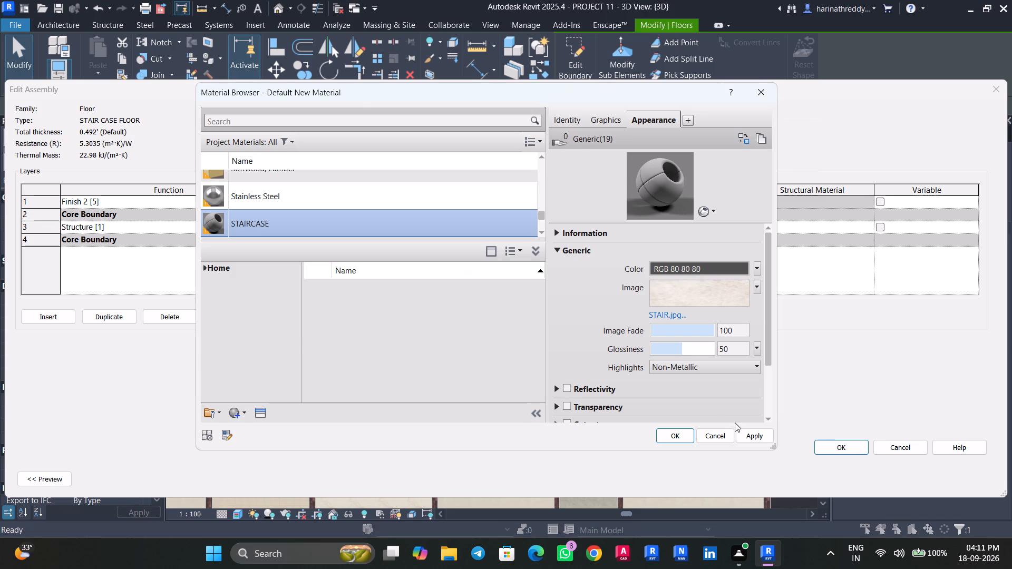
pyautogui.click(711, 277)
pyautogui.click(713, 288)
pyautogui.moveTo(517, 342); pyautogui.dragTo(530, 382)
pyautogui.scroll(1, 345, 352)
pyautogui.click(342, 355)
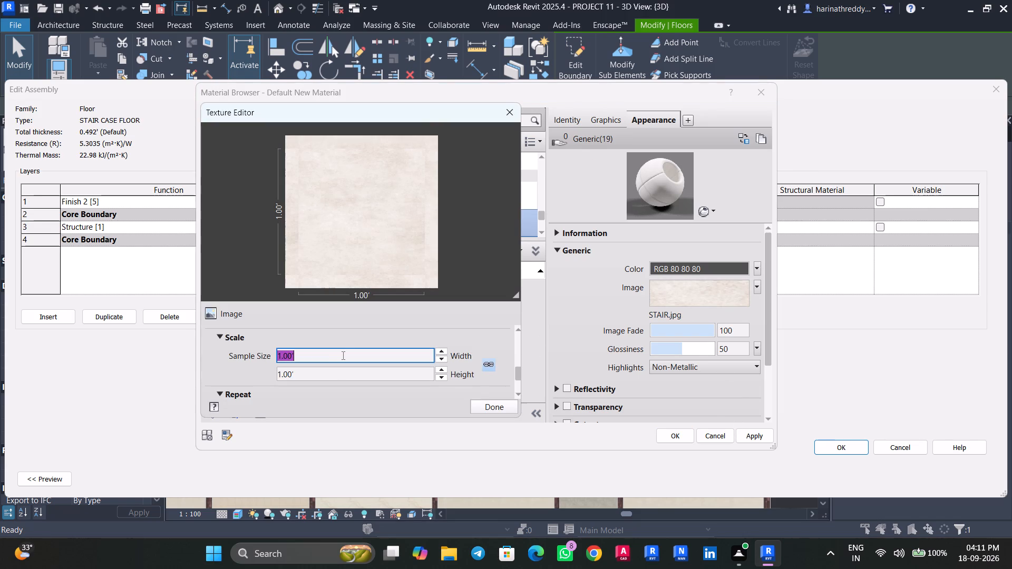
pyautogui.write("3'")
pyautogui.press('Return')
pyautogui.click(479, 407)
# Apply the STAIRCASE material to the STAIR CASE FLOOR type's finish layer and deselect the floor.
pyautogui.click(744, 438)
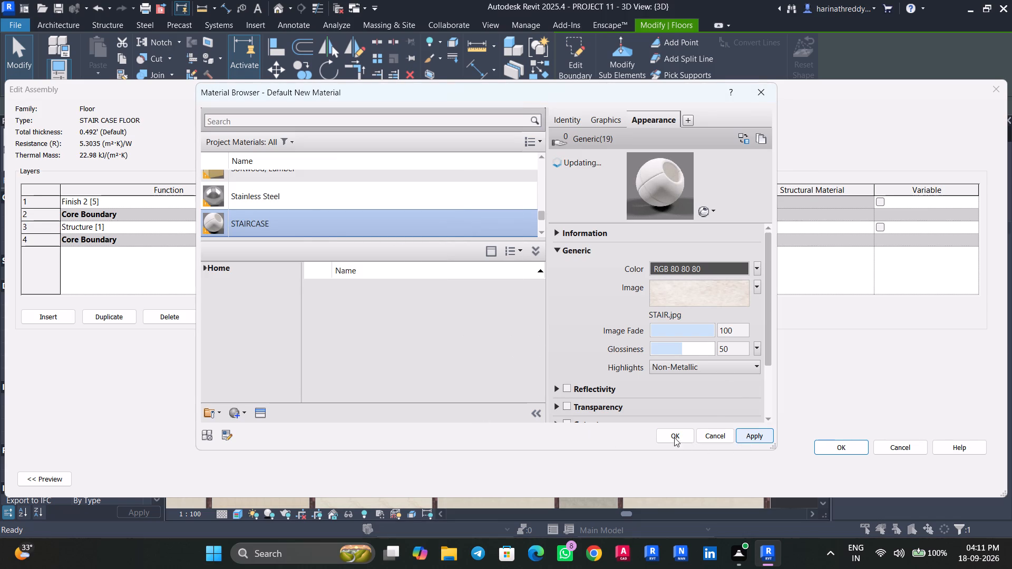
pyautogui.click(674, 436)
pyautogui.click(838, 447)
pyautogui.click(969, 474)
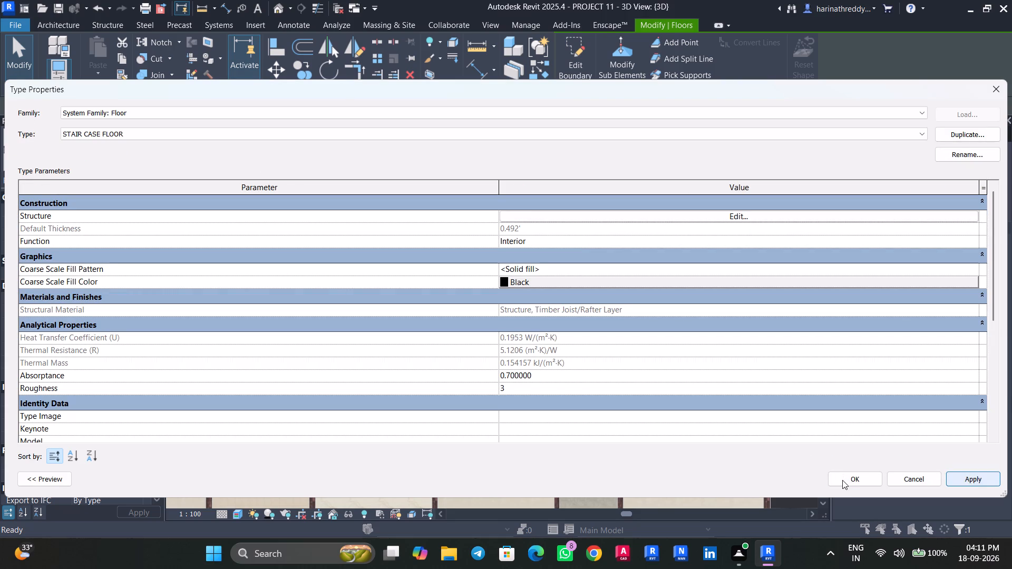
pyautogui.click(842, 480)
pyautogui.press('Escape')
# Create a new material named LIFT OUT for the Finish 2 layer of LIFT FLOORING 1, starting from the lift shaft beside the staircase.
pyautogui.scroll(10, 329, 295)
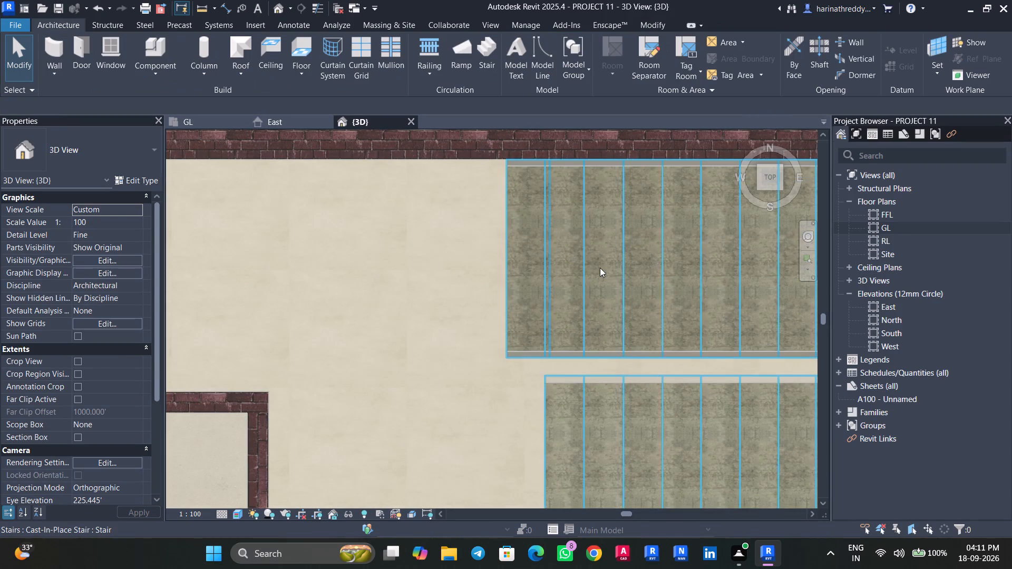
pyautogui.click(600, 268)
pyautogui.scroll(-9, 600, 268)
pyautogui.moveTo(600, 268); pyautogui.dragTo(385, 326, button='middle')
pyautogui.scroll(-1, 385, 326)
pyautogui.press('Escape')
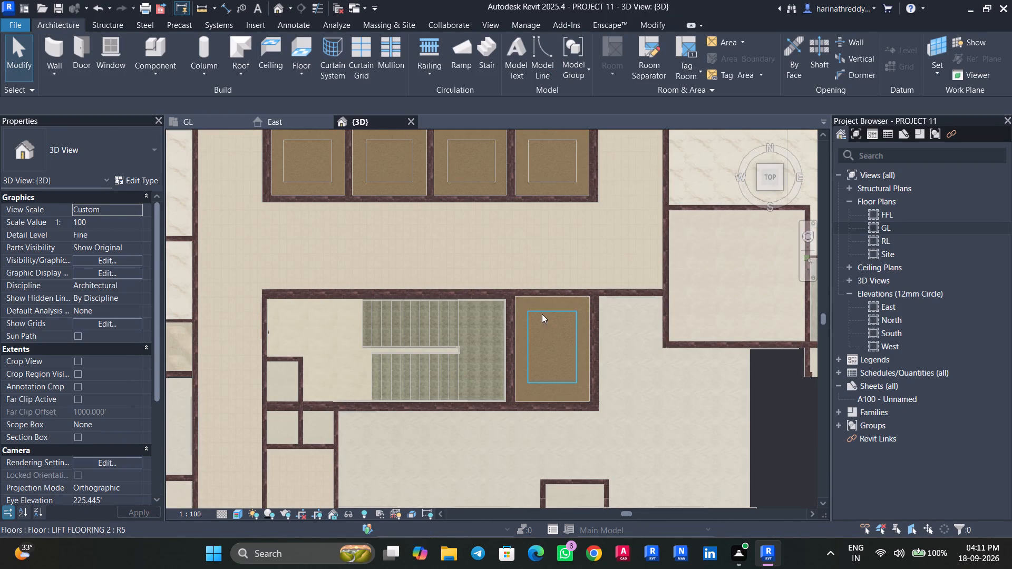
pyautogui.scroll(4, 531, 303)
pyautogui.click(529, 305)
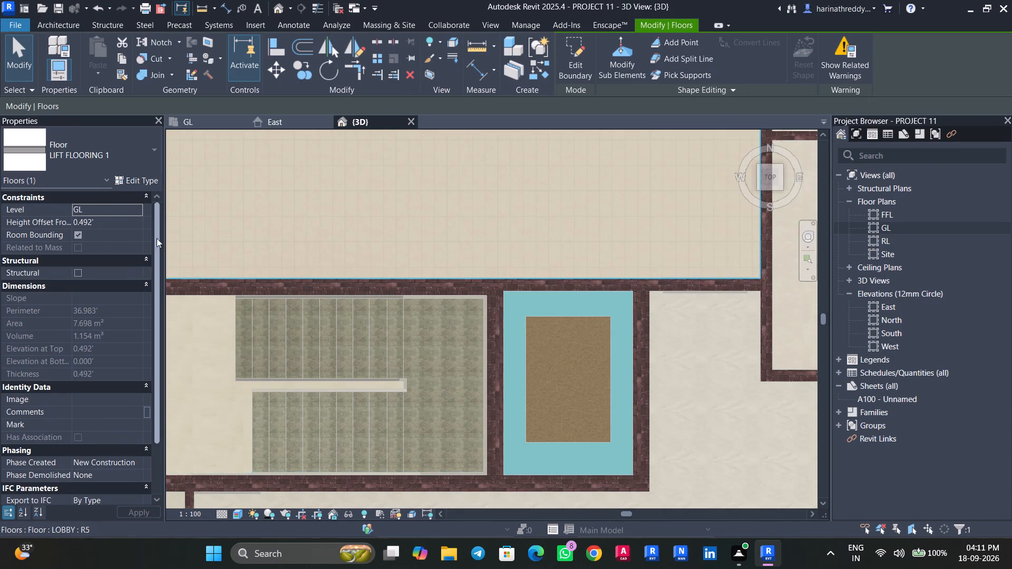
pyautogui.click(143, 181)
pyautogui.click(553, 214)
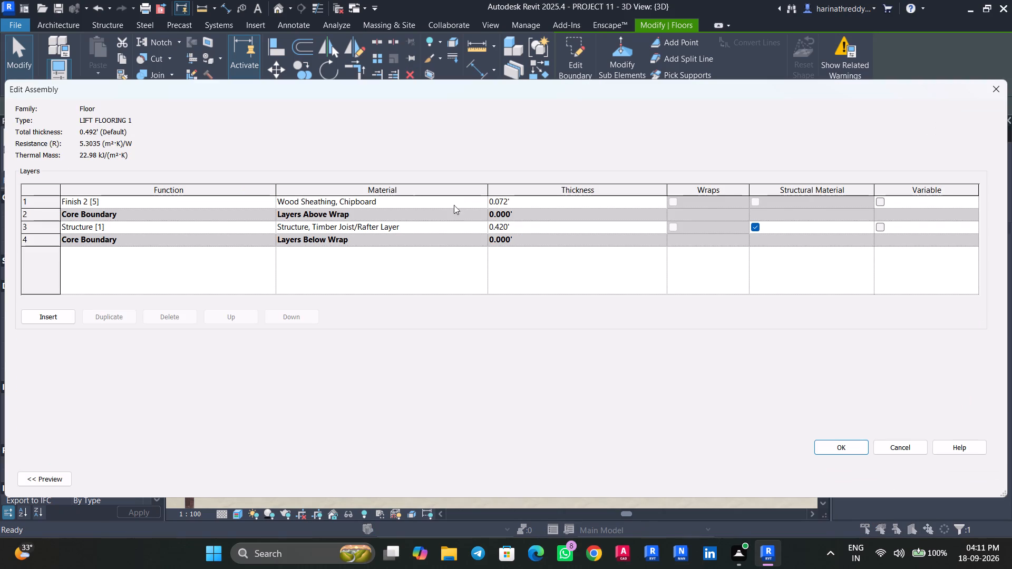
pyautogui.click(482, 203)
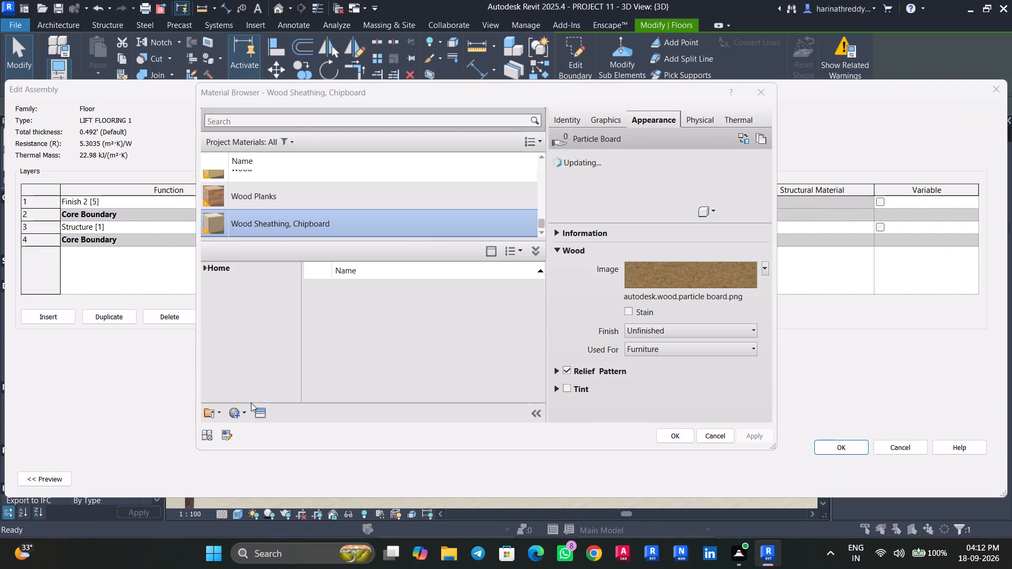
pyautogui.click(249, 413)
pyautogui.click(254, 427)
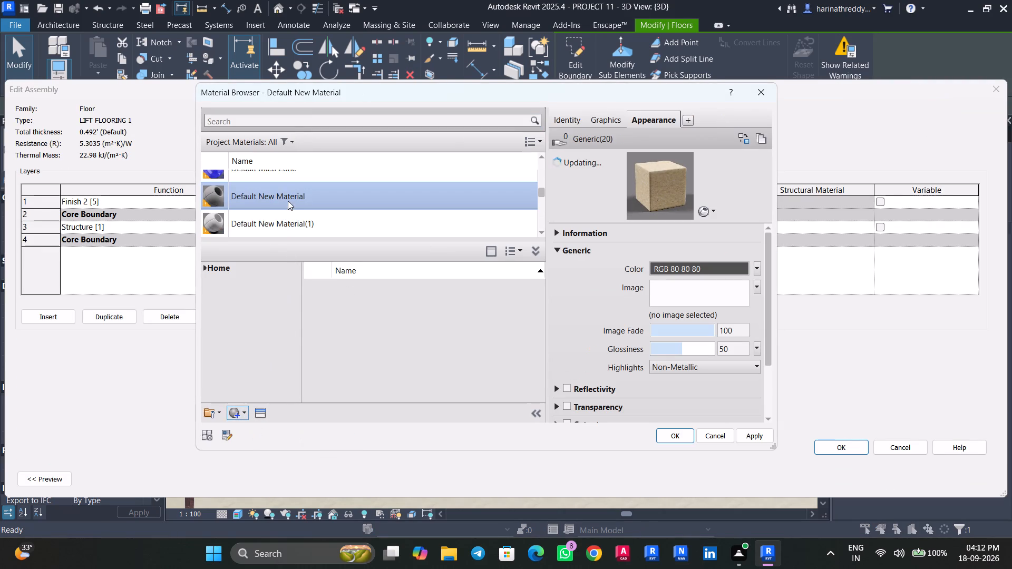
pyautogui.rightClick(288, 201)
pyautogui.click(326, 250)
pyautogui.write('LIFT OUT')
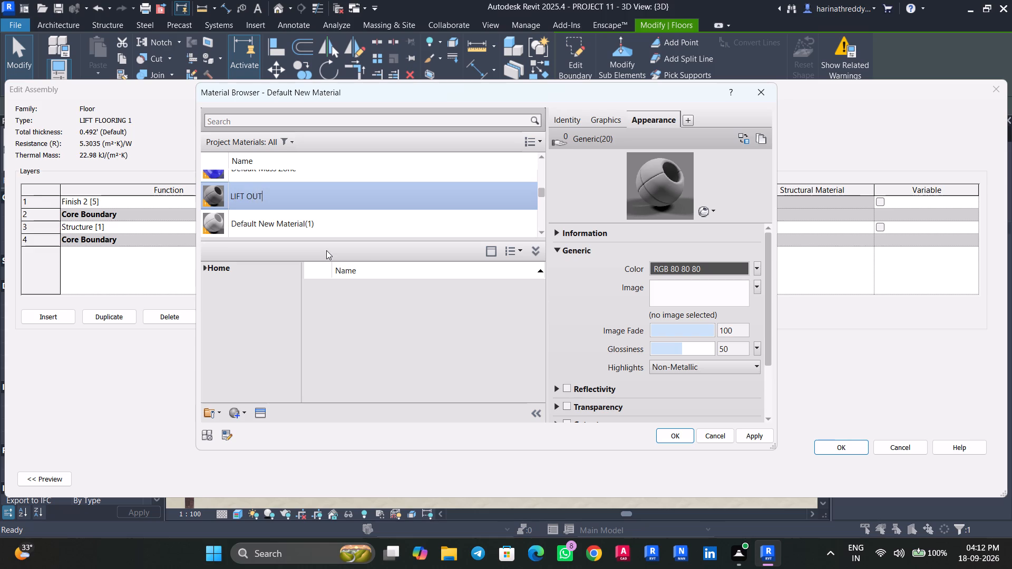
# Give the LIFT OUT material the LIFT OUT image as its appearance and set the texture's sample size to 3'.
pyautogui.click(690, 292)
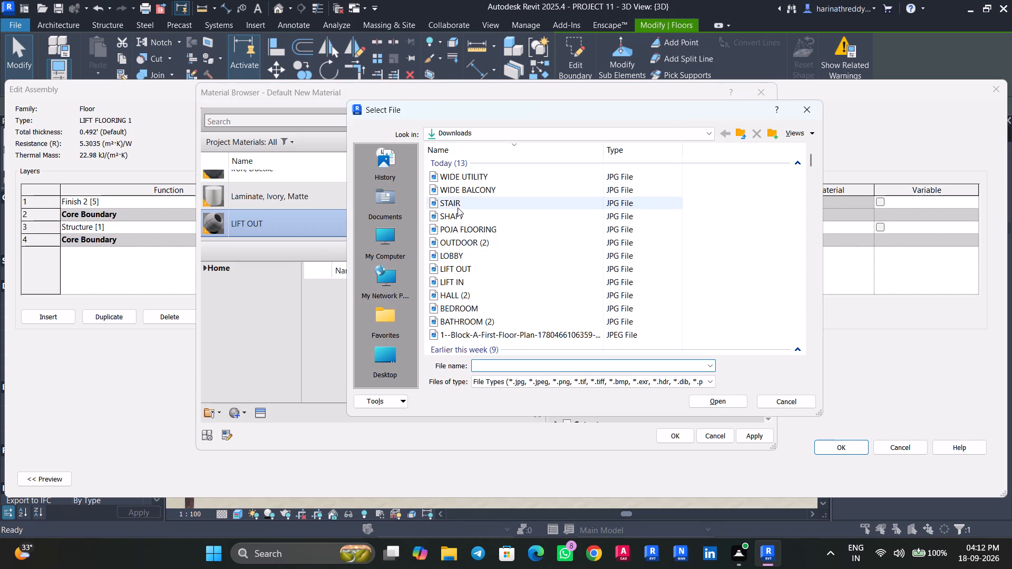
pyautogui.click(482, 272)
pyautogui.click(701, 398)
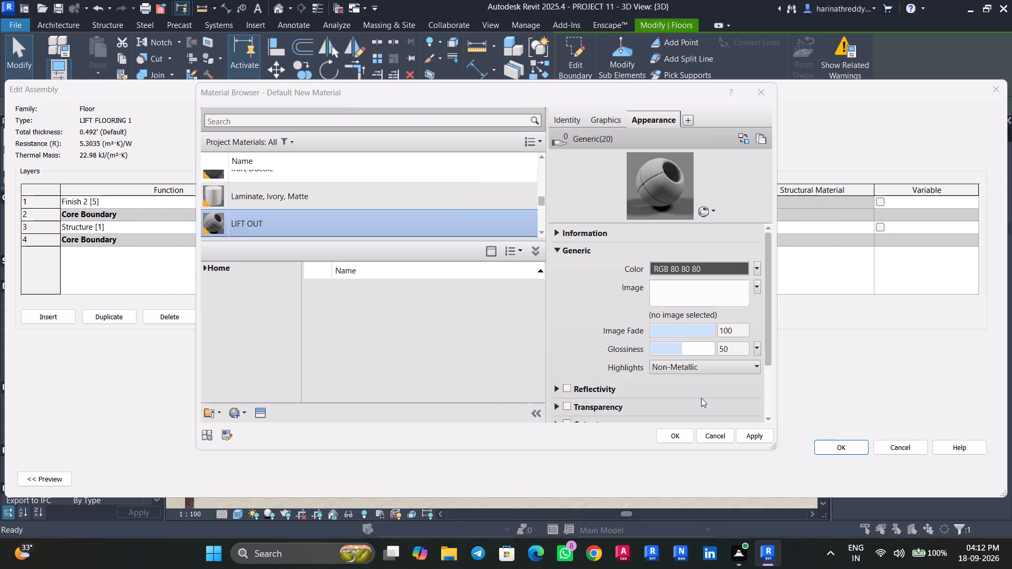
pyautogui.click(717, 300)
pyautogui.moveTo(515, 342); pyautogui.dragTo(523, 365)
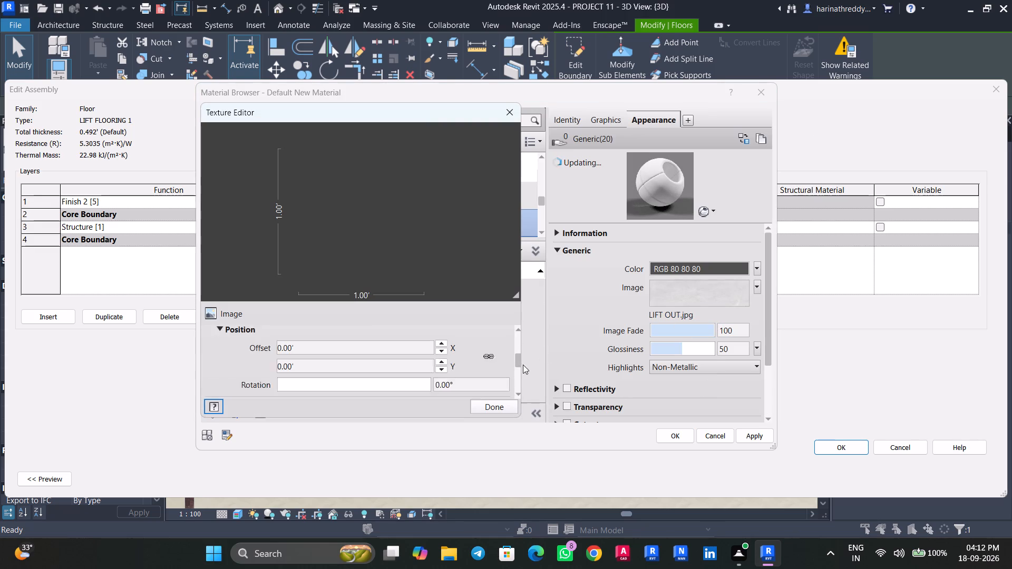
pyautogui.moveTo(523, 365); pyautogui.dragTo(523, 366)
pyautogui.click(384, 400)
pyautogui.click(383, 397)
pyautogui.write("3'")
pyautogui.press('Return')
pyautogui.click(498, 401)
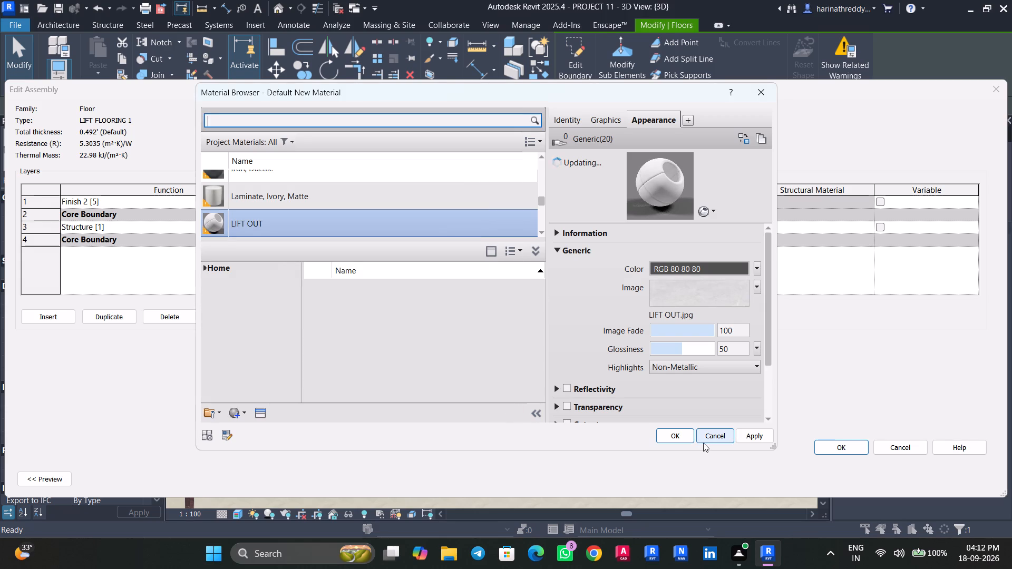
# Apply the LIFT OUT material to the LIFT FLOORING 1 type's finish layer and deselect the floor.
pyautogui.click(764, 437)
pyautogui.click(682, 439)
pyautogui.click(821, 447)
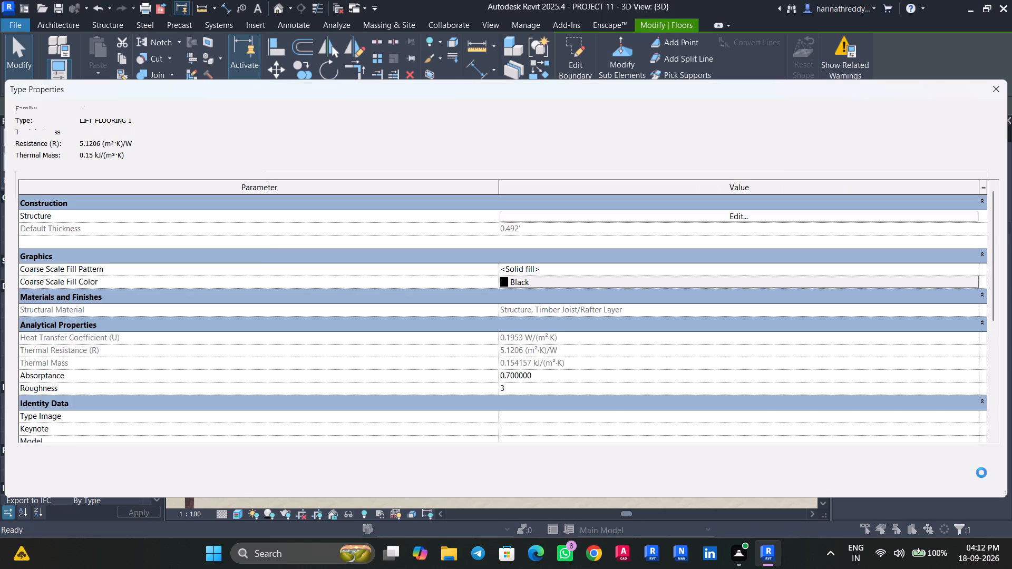
pyautogui.click(991, 484)
pyautogui.click(855, 482)
pyautogui.press('Escape')
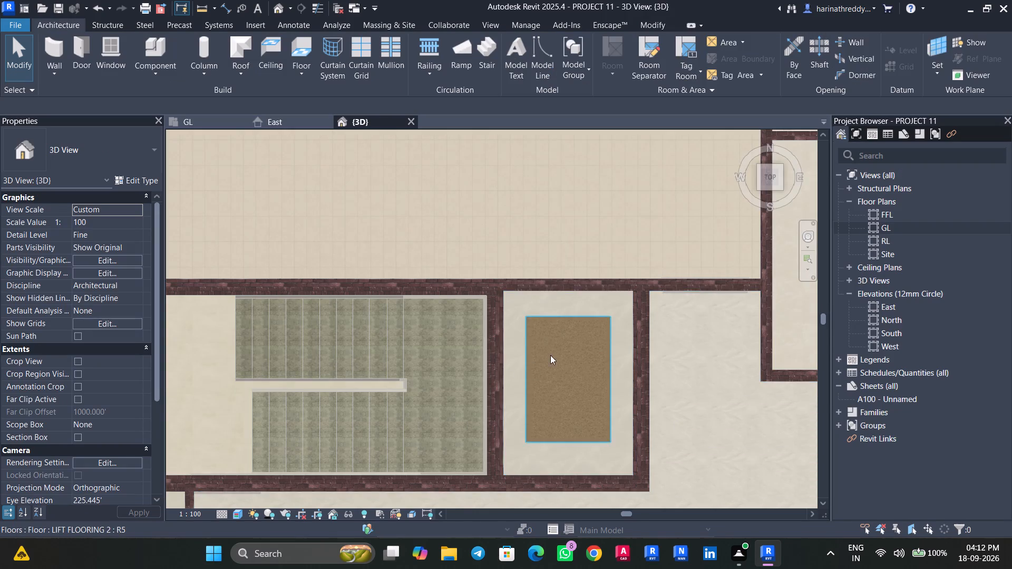
# Create a new material named LIFT IN for the Finish 2 layer of the inner LIFT FLOORING 2 floor's type.
pyautogui.scroll(2, 558, 358)
pyautogui.scroll(-1, 559, 358)
pyautogui.scroll(1, 559, 358)
pyautogui.click(560, 359)
pyautogui.click(141, 183)
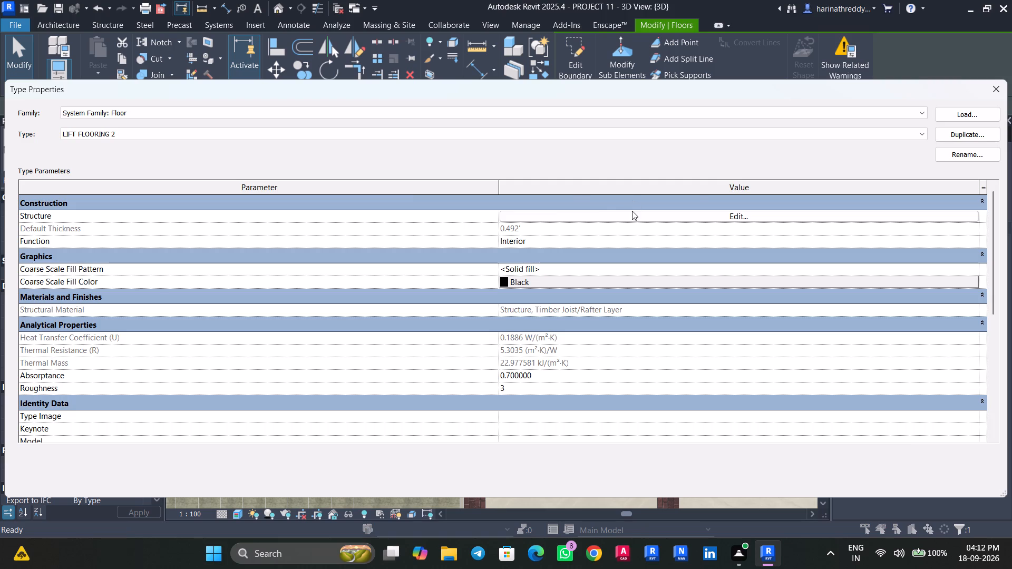
pyautogui.click(632, 212)
pyautogui.click(481, 200)
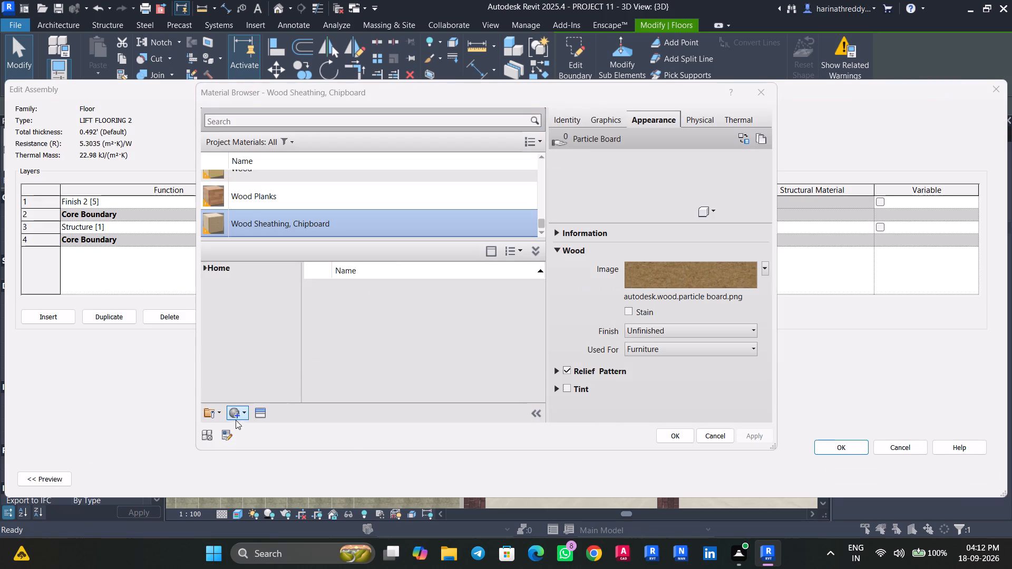
pyautogui.click(243, 412)
pyautogui.click(247, 426)
pyautogui.rightClick(273, 193)
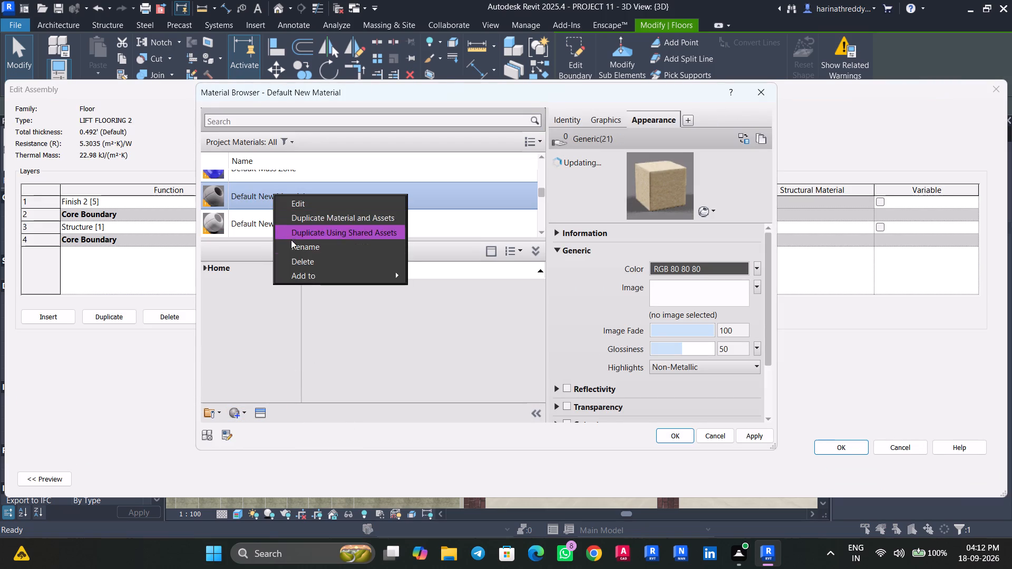
pyautogui.click(294, 245)
pyautogui.write('LIFT IN')
# Give the LIFT IN material the LIFT IN image as its appearance and set the texture's sample size to 3'.
pyautogui.click(654, 292)
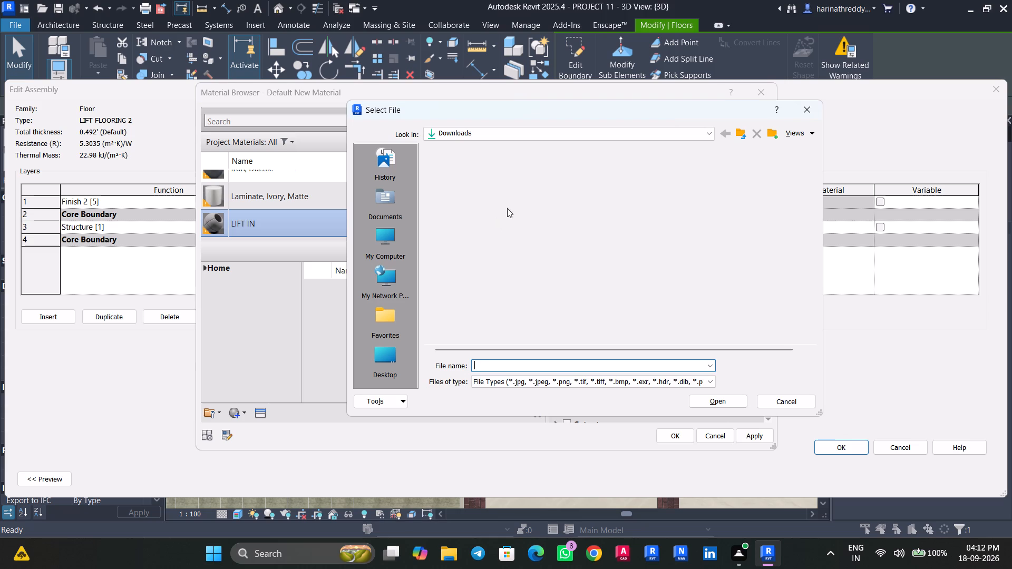
pyautogui.click(472, 281)
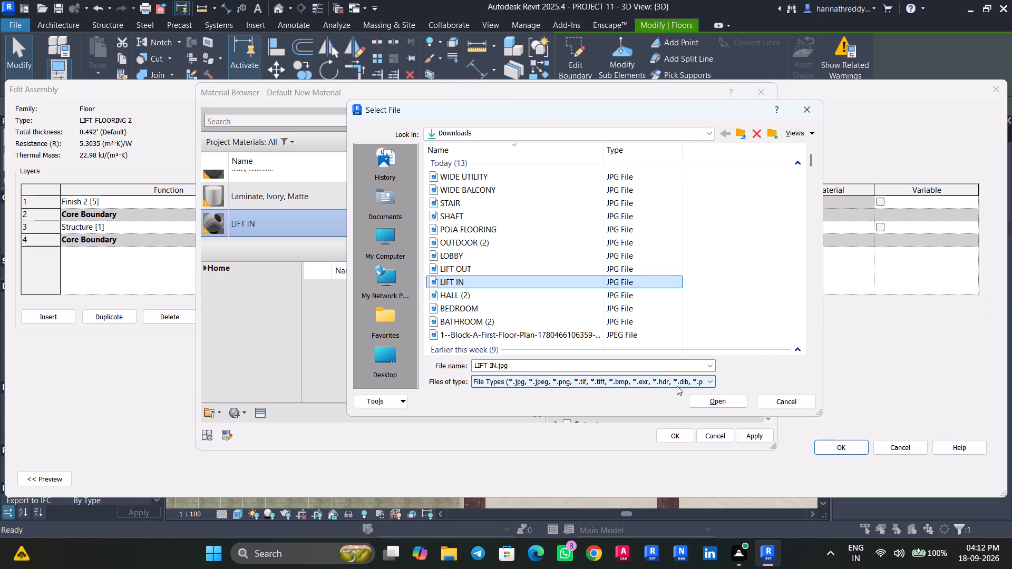
pyautogui.click(699, 399)
pyautogui.click(763, 445)
pyautogui.click(757, 439)
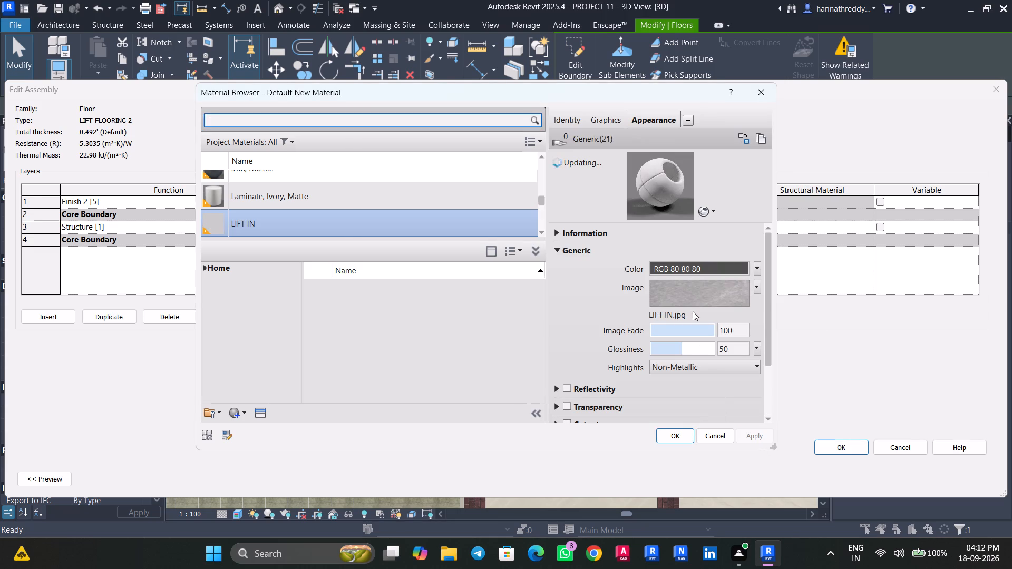
pyautogui.click(695, 289)
pyautogui.moveTo(520, 347); pyautogui.dragTo(522, 371)
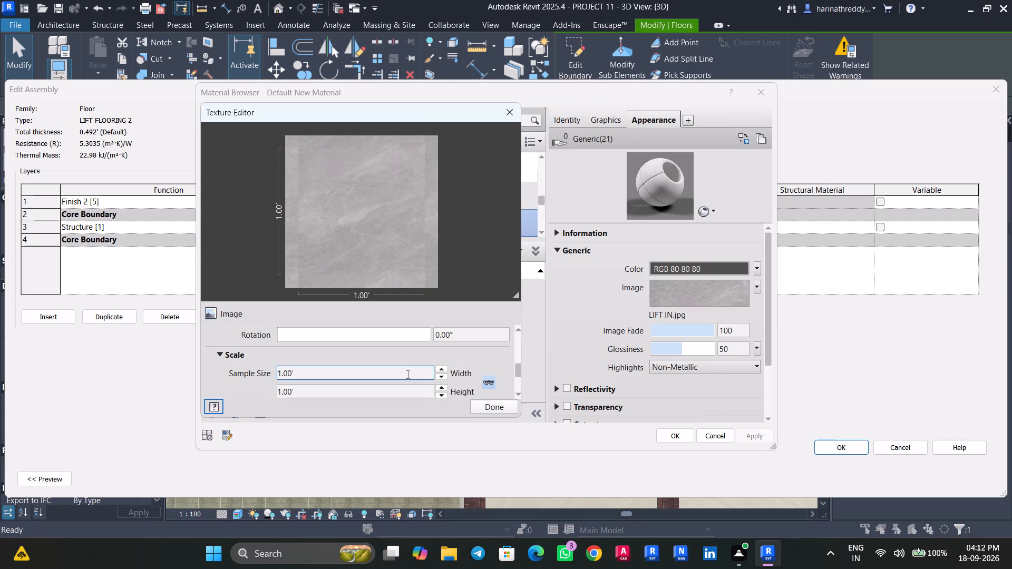
pyautogui.click(401, 371)
pyautogui.write("3'")
pyautogui.press('Return')
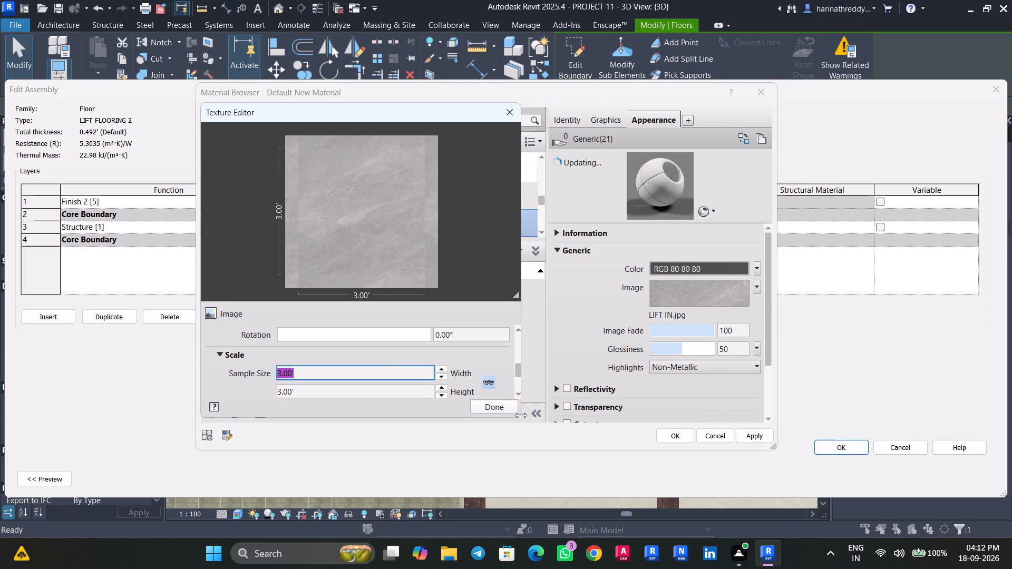
pyautogui.click(504, 407)
# Apply the LIFT IN material to the LIFT FLOORING 2 type's finish layer and deselect the floor.
pyautogui.click(742, 433)
pyautogui.tripleClick(674, 435)
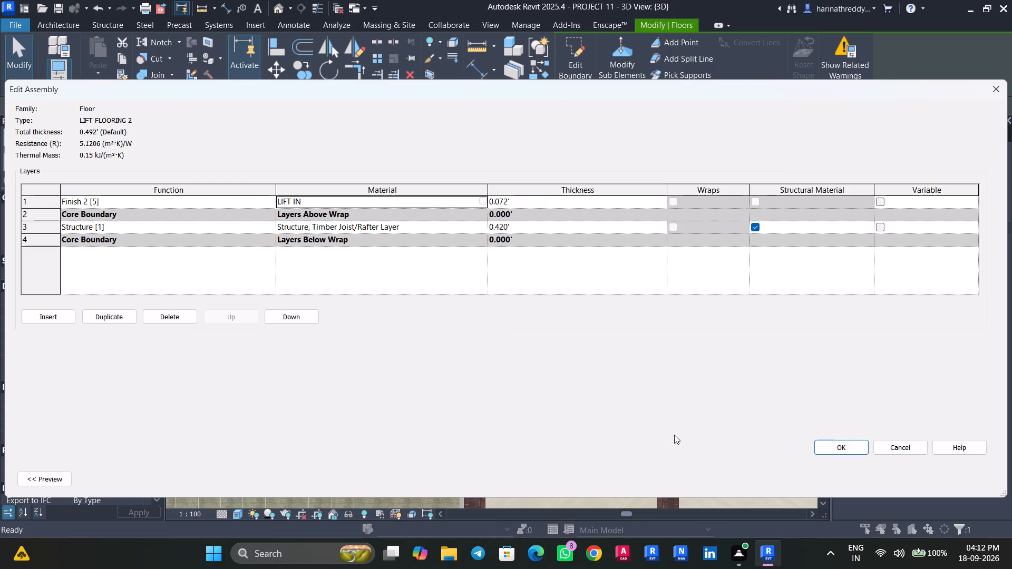
pyautogui.click(831, 445)
pyautogui.click(977, 475)
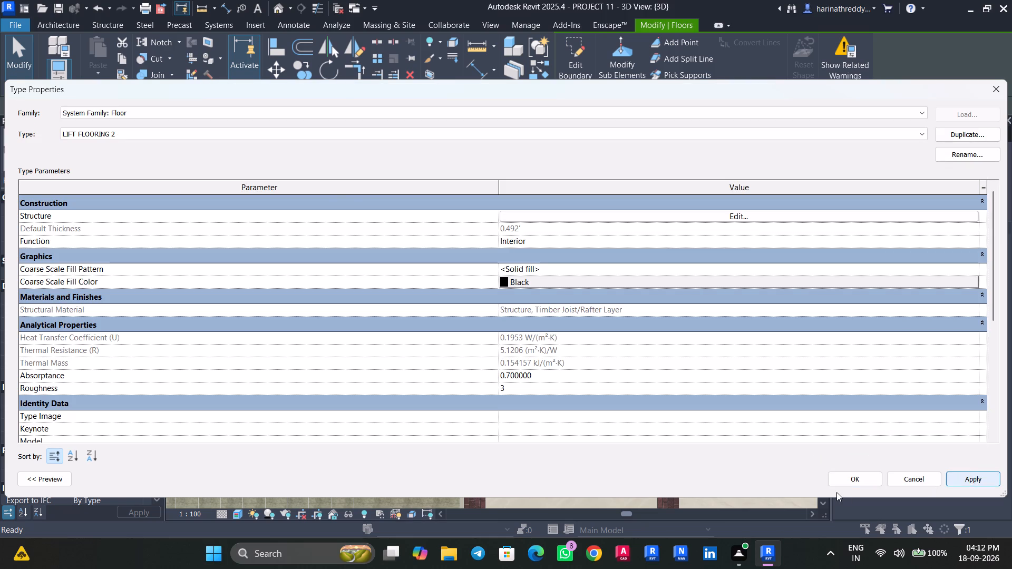
pyautogui.click(834, 482)
pyautogui.press('Escape')
pyautogui.press('Escape')
pyautogui.scroll(-3, 578, 400)
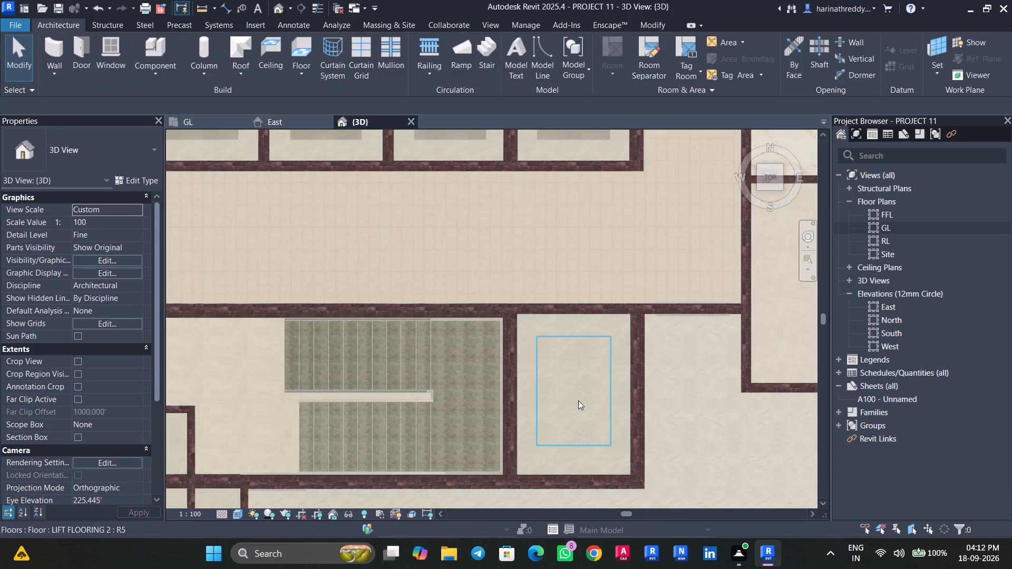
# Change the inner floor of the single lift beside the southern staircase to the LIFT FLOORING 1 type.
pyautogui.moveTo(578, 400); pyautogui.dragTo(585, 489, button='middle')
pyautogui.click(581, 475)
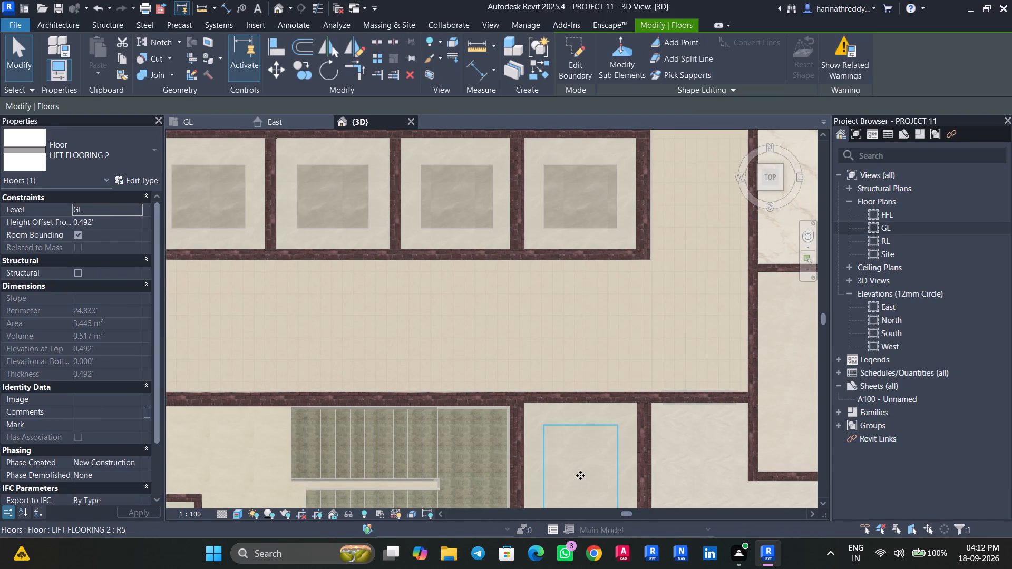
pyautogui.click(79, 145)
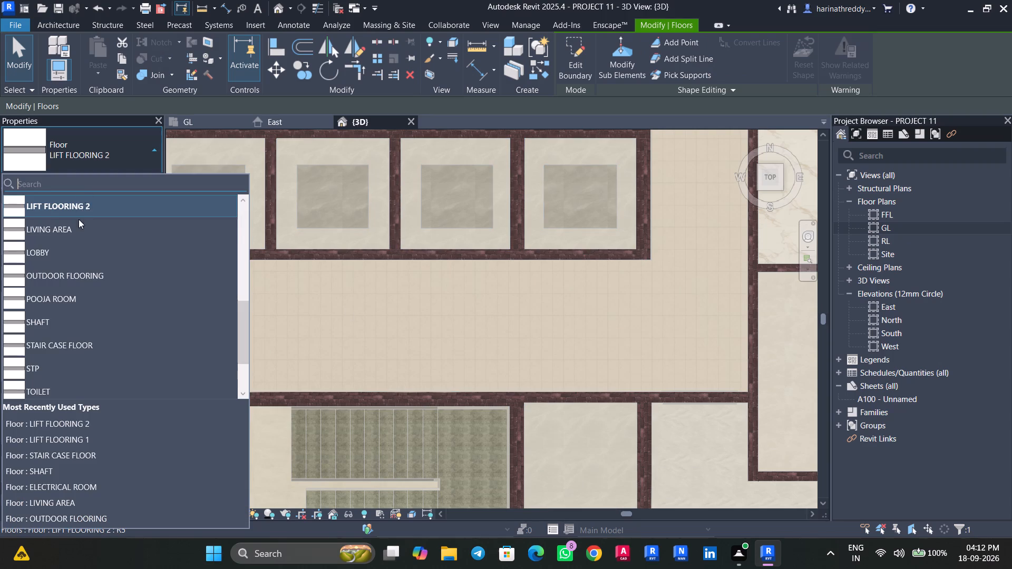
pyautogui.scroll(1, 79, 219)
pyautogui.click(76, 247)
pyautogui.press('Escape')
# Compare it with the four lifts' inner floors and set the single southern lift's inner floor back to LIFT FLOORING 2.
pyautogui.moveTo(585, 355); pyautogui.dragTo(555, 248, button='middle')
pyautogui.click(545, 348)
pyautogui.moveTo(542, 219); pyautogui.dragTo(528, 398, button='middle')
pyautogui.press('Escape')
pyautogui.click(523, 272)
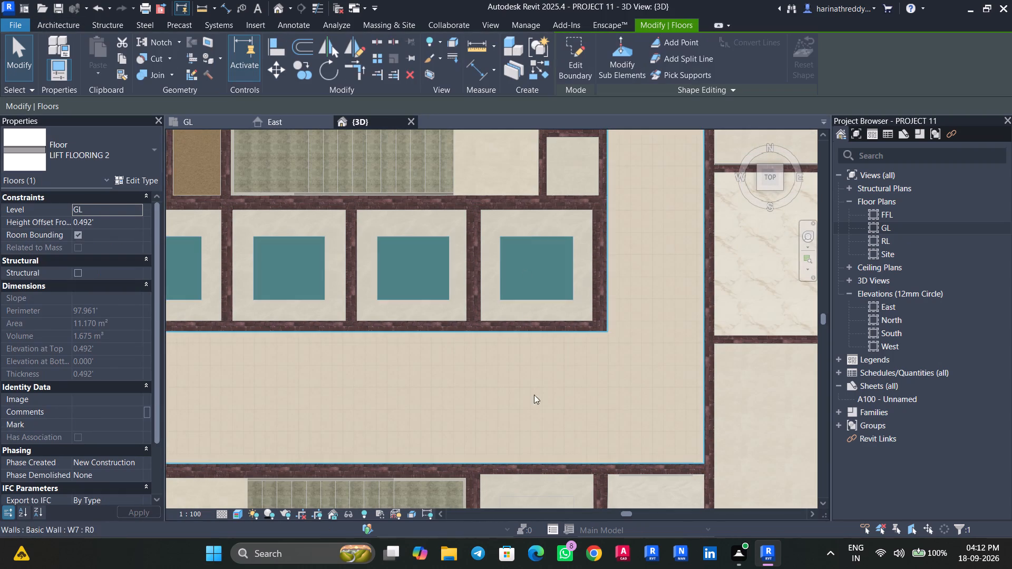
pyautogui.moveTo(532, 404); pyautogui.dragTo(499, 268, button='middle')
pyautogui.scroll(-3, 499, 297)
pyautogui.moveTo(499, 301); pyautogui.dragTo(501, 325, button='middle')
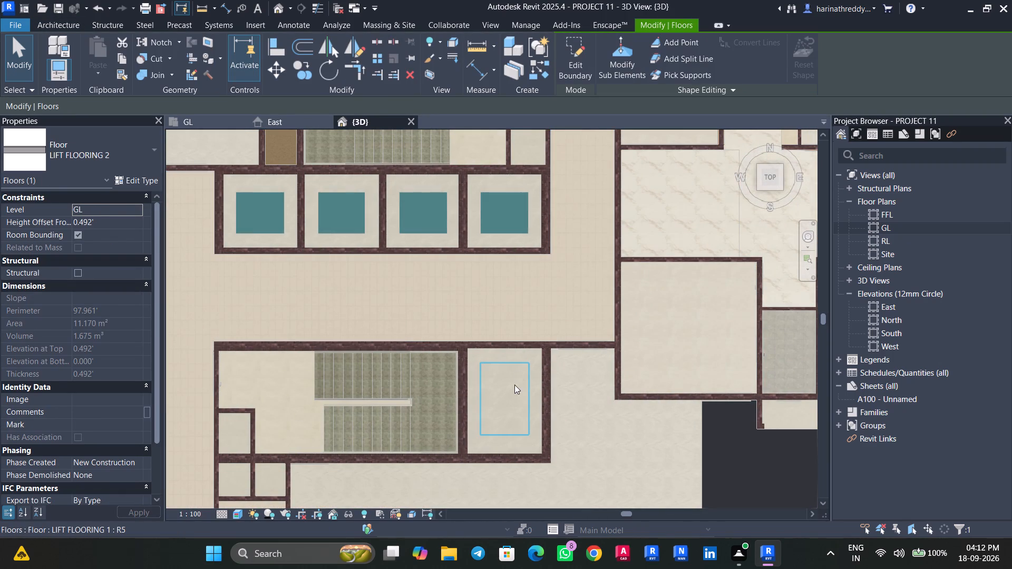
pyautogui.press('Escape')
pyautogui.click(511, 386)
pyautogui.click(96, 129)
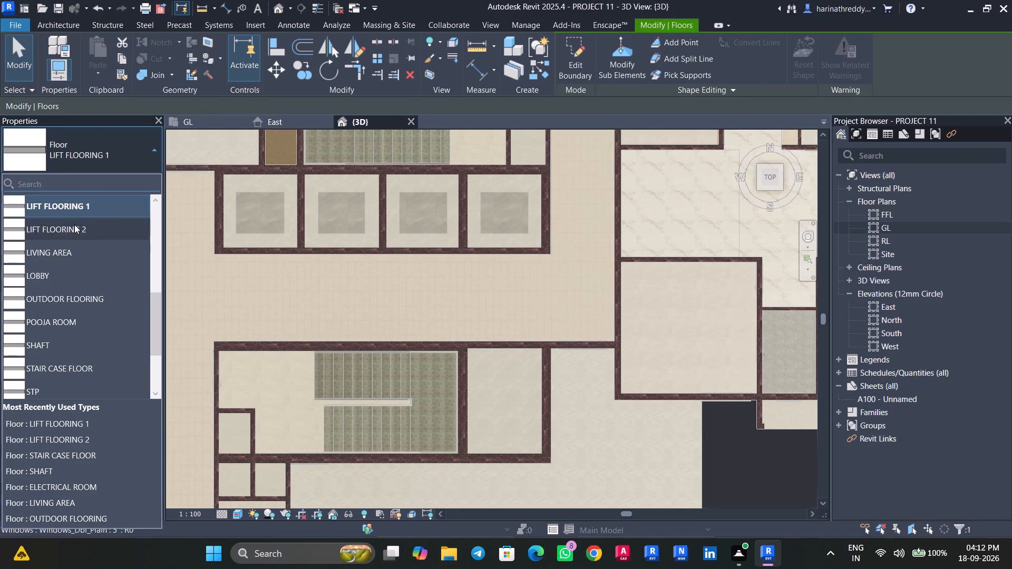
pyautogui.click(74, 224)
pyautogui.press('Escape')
# Delete the separate inner floor of the single lift beside the southern staircase.
pyautogui.click(492, 384)
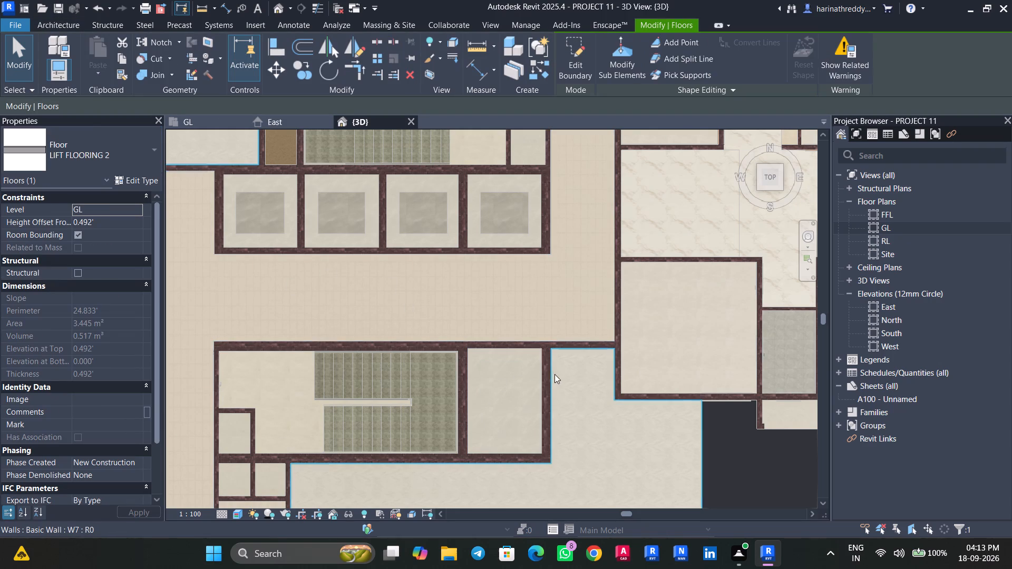
pyautogui.press('Delete')
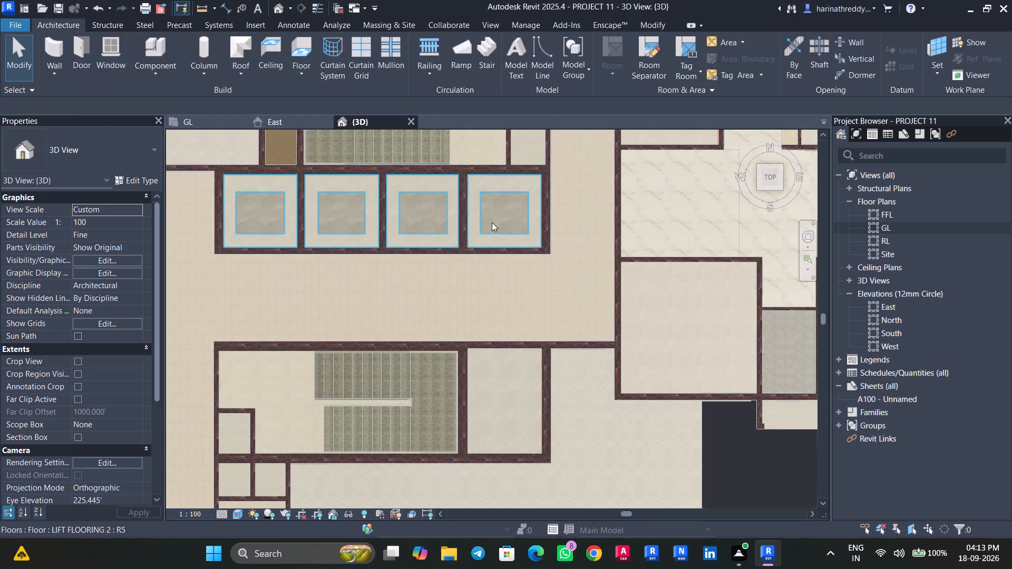
# Edit the boundary of the four lifts' LIFT FLOORING 2 floor, adding a centred rectangle inside the single southern lift.
pyautogui.click(491, 216)
pyautogui.click(570, 52)
pyautogui.scroll(4, 507, 384)
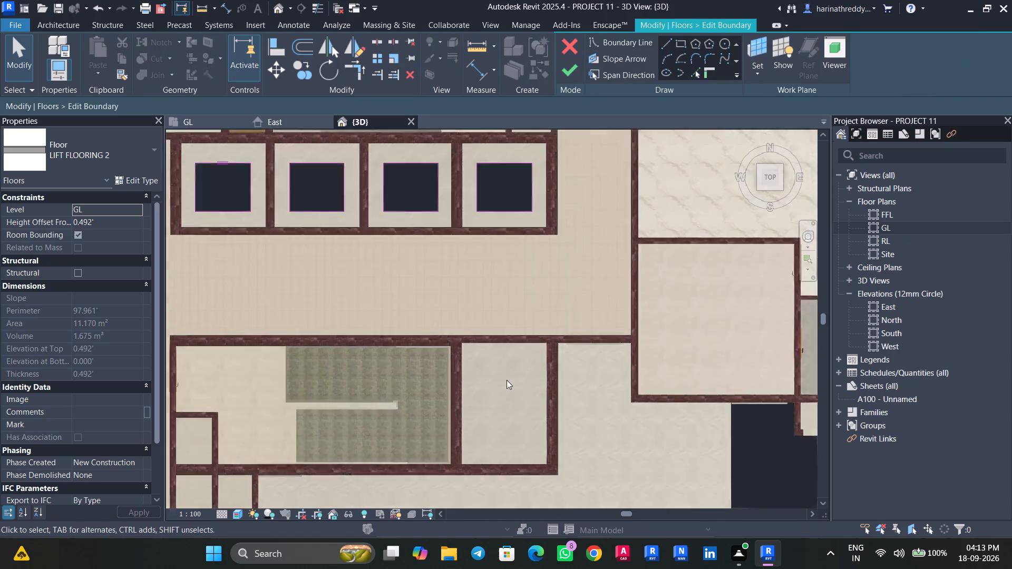
pyautogui.moveTo(506, 379); pyautogui.dragTo(486, 251, button='middle')
pyautogui.click(677, 43)
pyautogui.scroll(4, 480, 272)
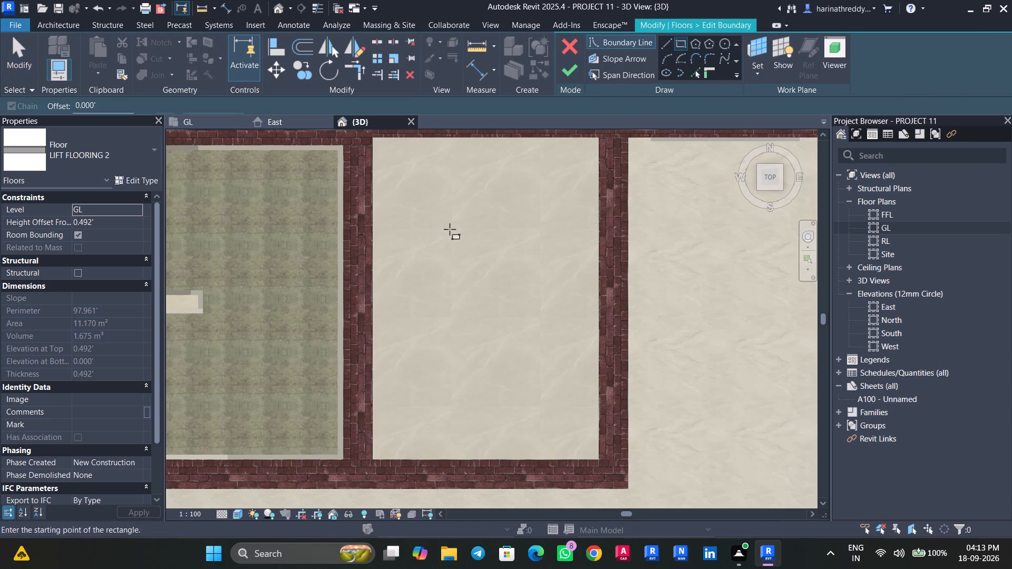
pyautogui.click(428, 205)
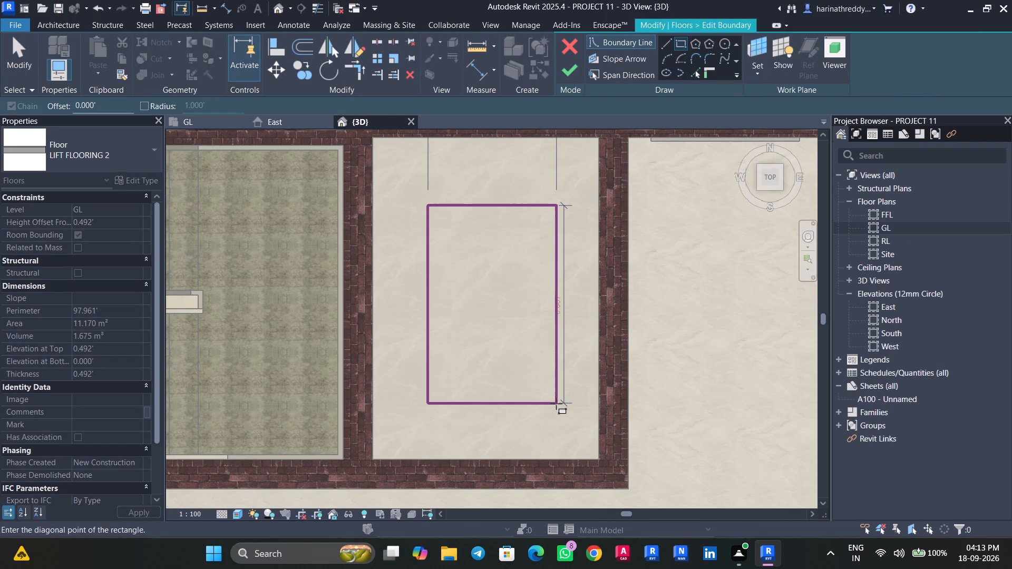
pyautogui.click(556, 404)
pyautogui.press('Escape')
pyautogui.press('Escape')
pyautogui.click(565, 72)
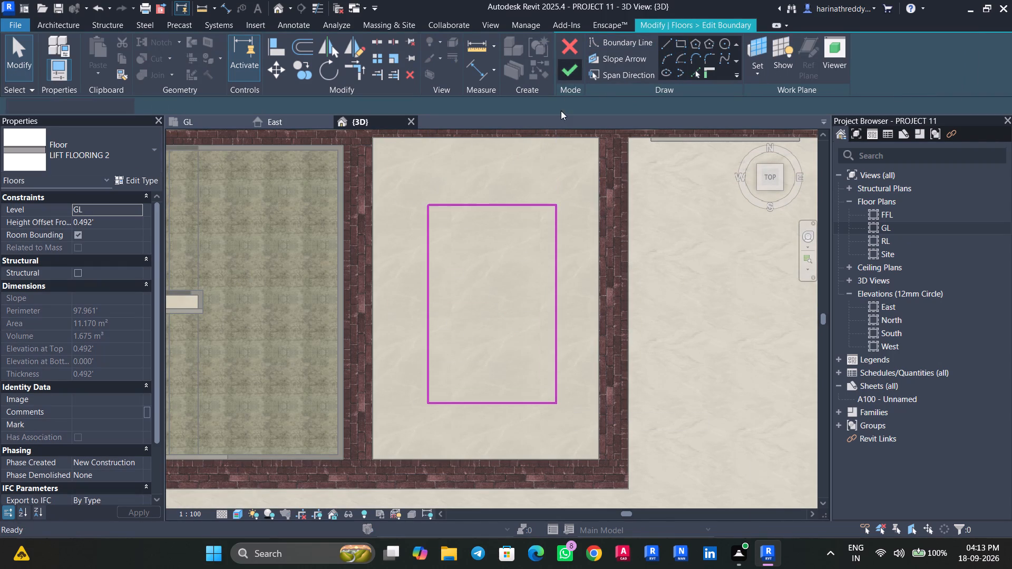
pyautogui.click(1003, 475)
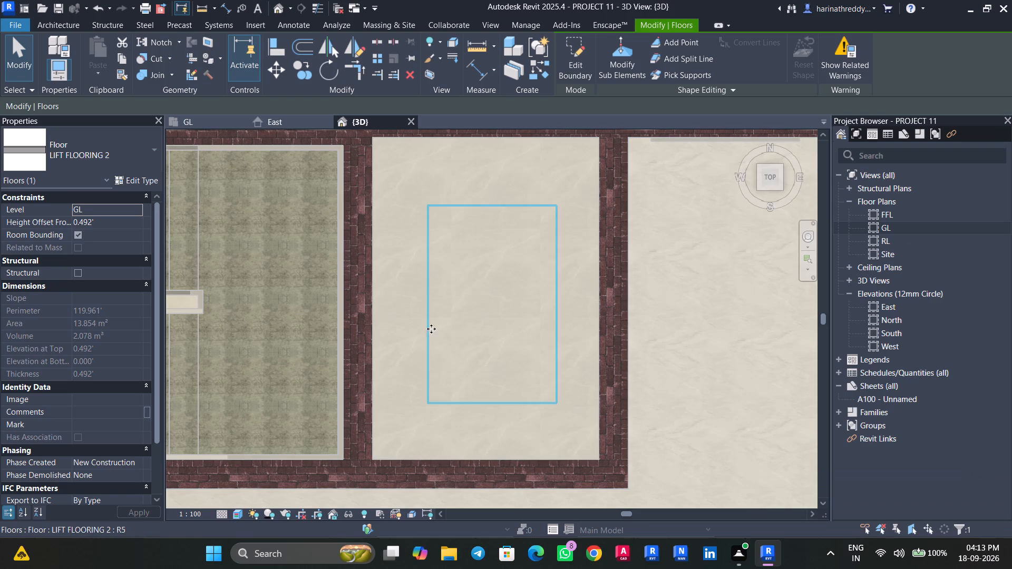
pyautogui.press('Escape')
# Edit the boundary of the southern lift's LIFT FLOORING 1 floor, adding a rectangular opening that matches the inner floor's outline.
pyautogui.click(423, 176)
pyautogui.scroll(-4, 416, 176)
pyautogui.moveTo(416, 176); pyautogui.dragTo(416, 244, button='middle')
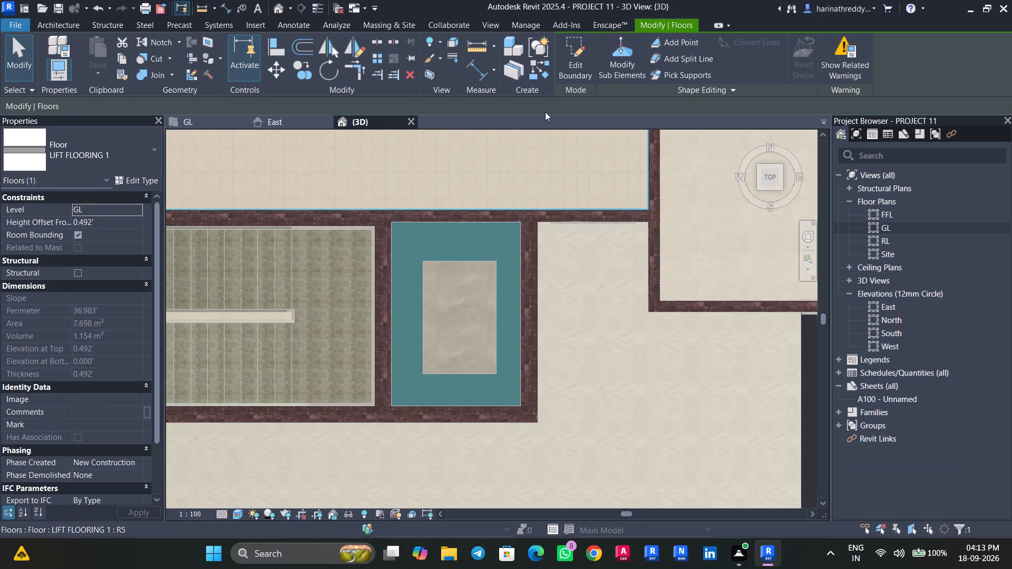
pyautogui.click(571, 61)
pyautogui.scroll(4, 440, 279)
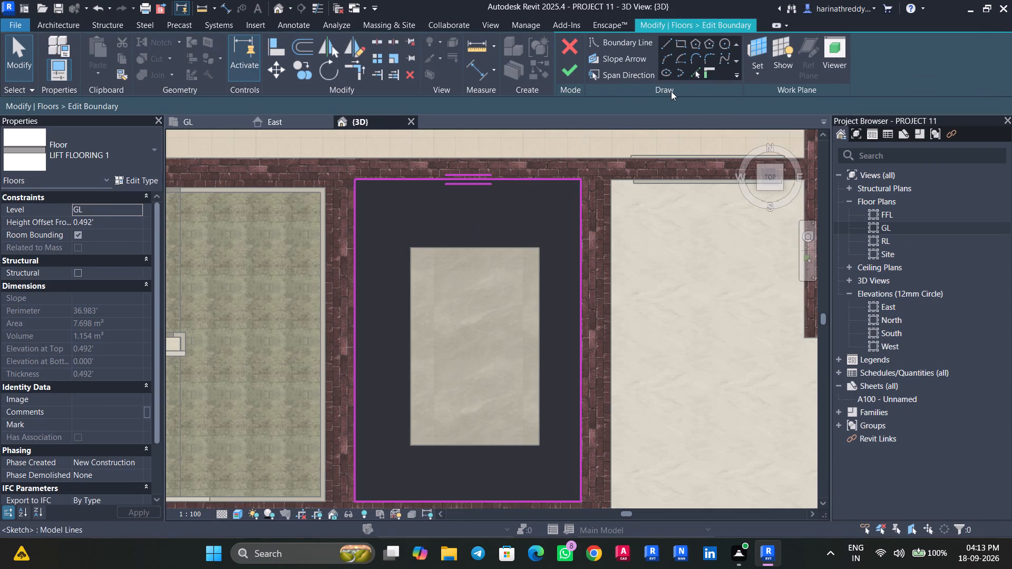
pyautogui.click(677, 44)
pyautogui.click(412, 246)
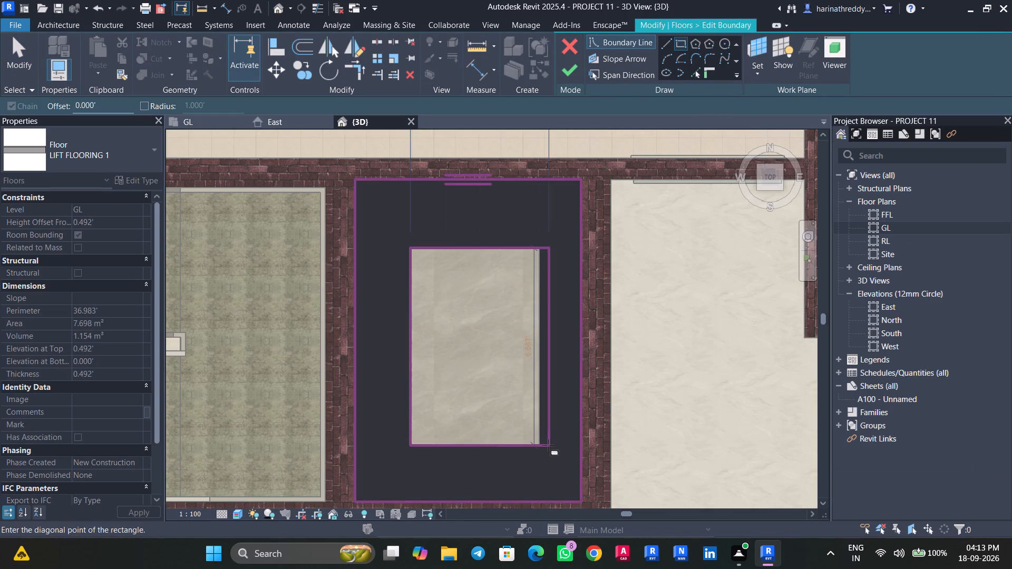
pyautogui.click(540, 444)
pyautogui.press('Escape')
pyautogui.click(569, 72)
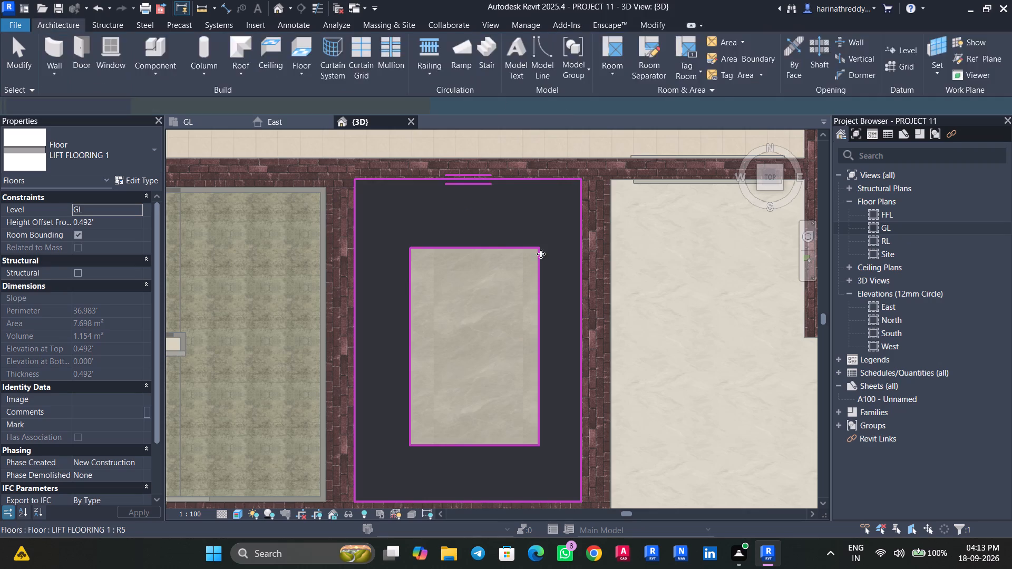
pyautogui.press('Escape')
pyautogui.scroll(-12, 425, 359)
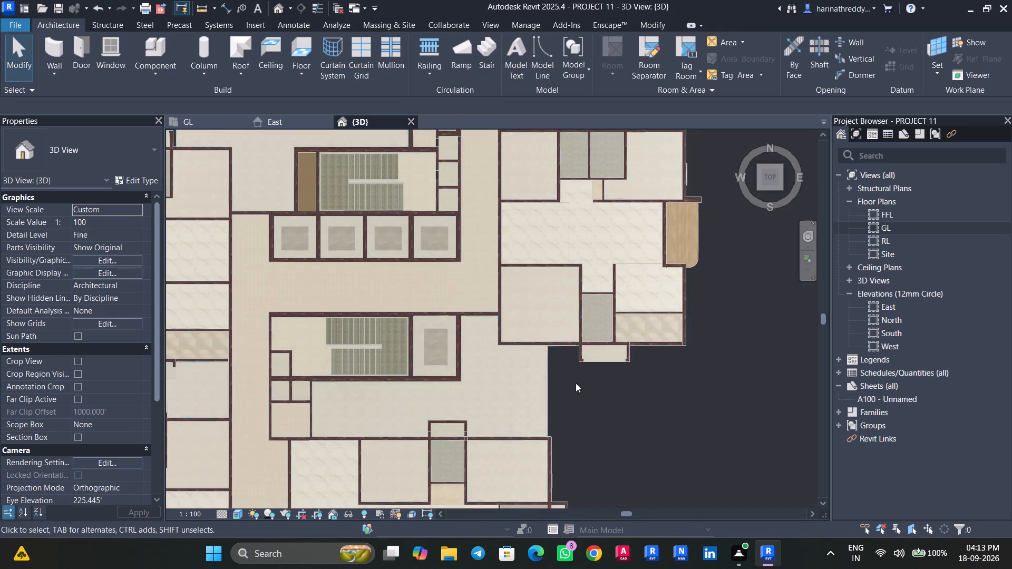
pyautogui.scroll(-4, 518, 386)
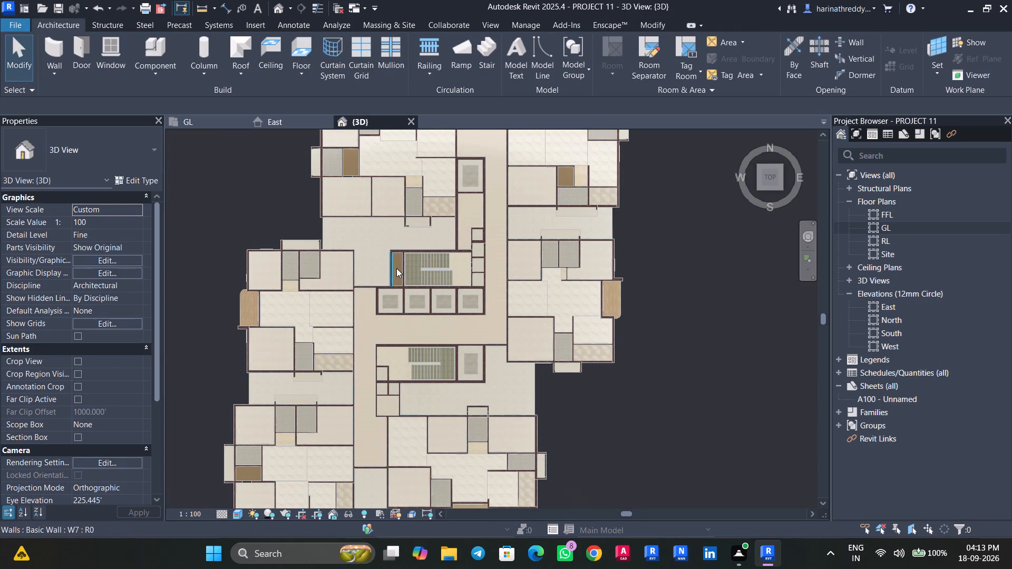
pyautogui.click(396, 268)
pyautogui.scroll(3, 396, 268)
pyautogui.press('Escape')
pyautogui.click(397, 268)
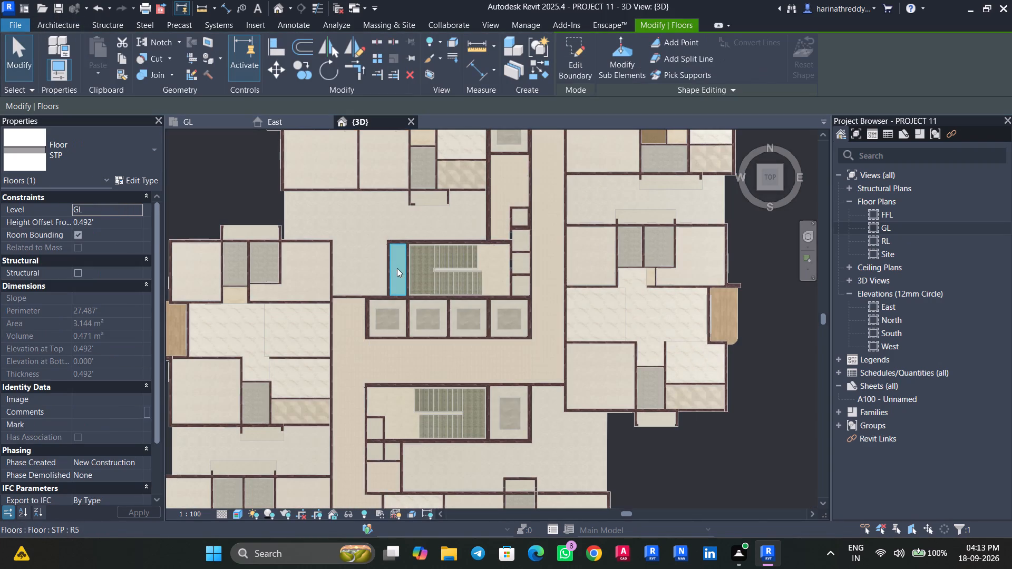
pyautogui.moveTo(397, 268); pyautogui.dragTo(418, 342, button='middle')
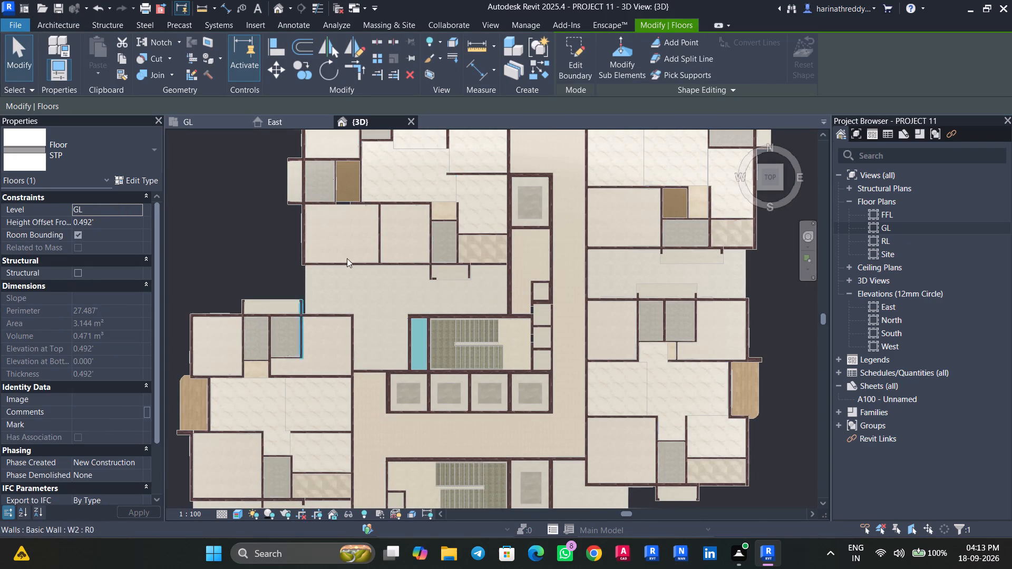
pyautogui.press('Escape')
# Assign the existing HALL material to the Finish 2 layer of the DRESS FLOORING type and deselect the floor.
pyautogui.click(351, 181)
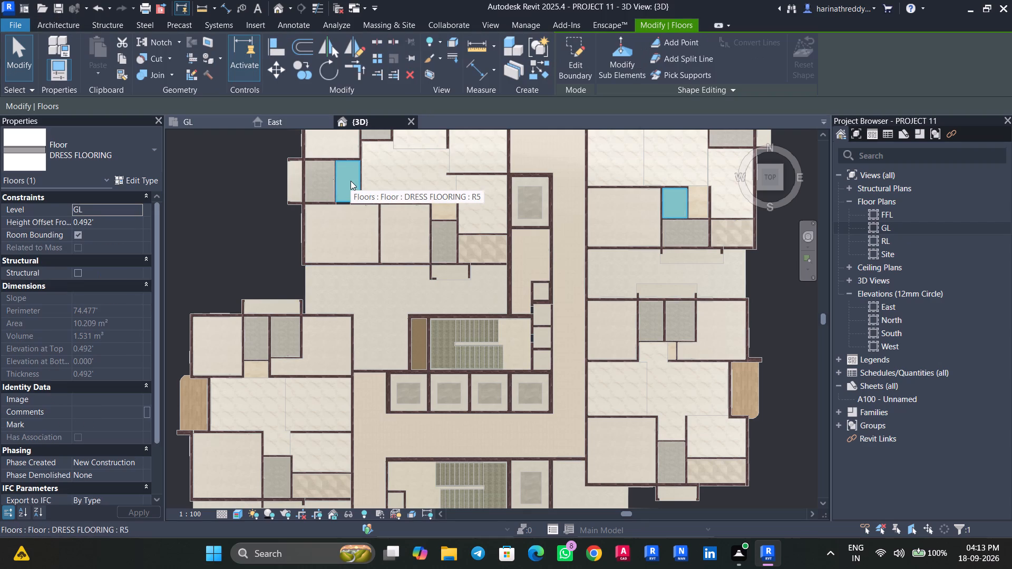
pyautogui.scroll(-3, 351, 181)
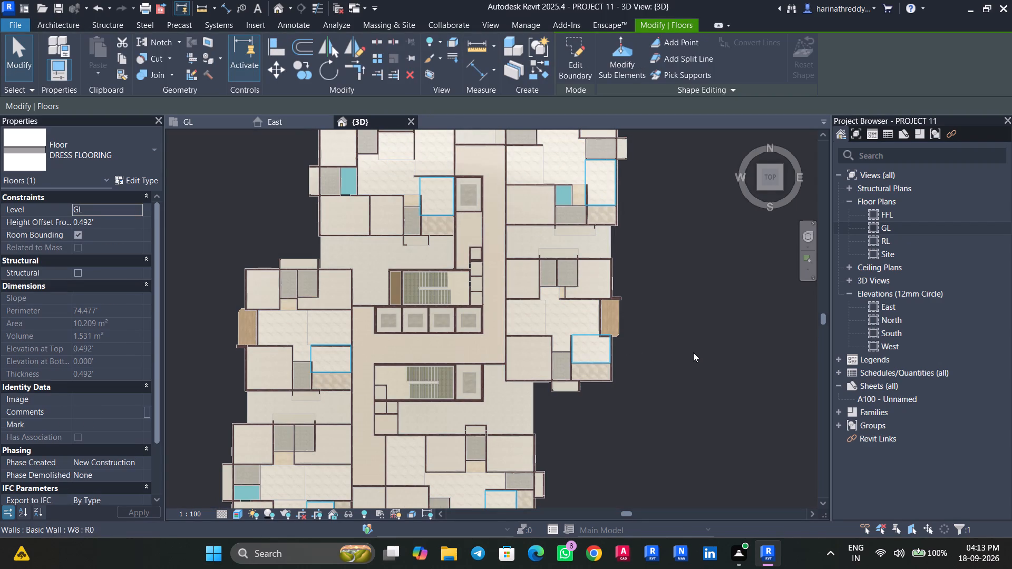
pyautogui.click(144, 176)
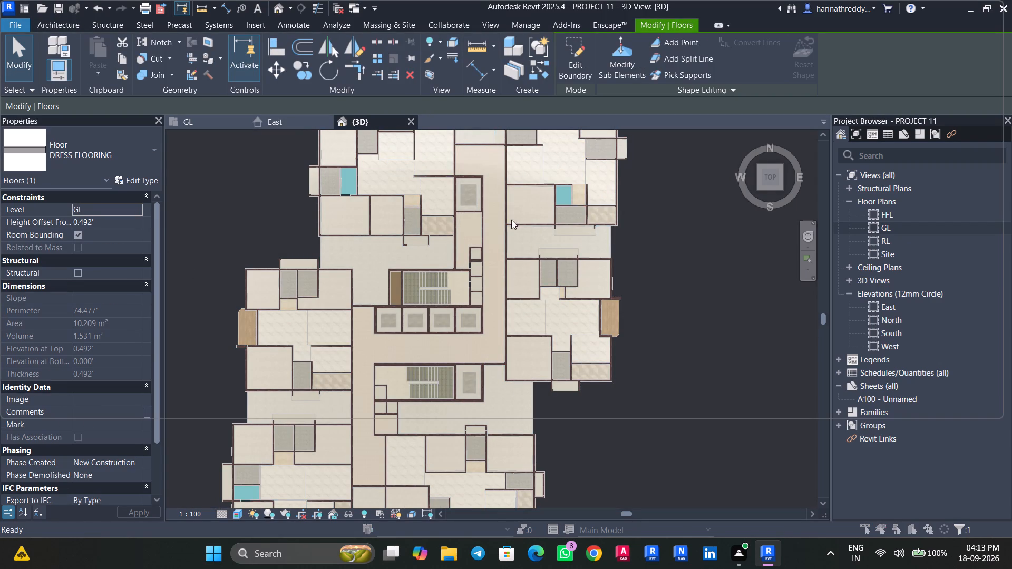
pyautogui.click(731, 215)
pyautogui.click(481, 199)
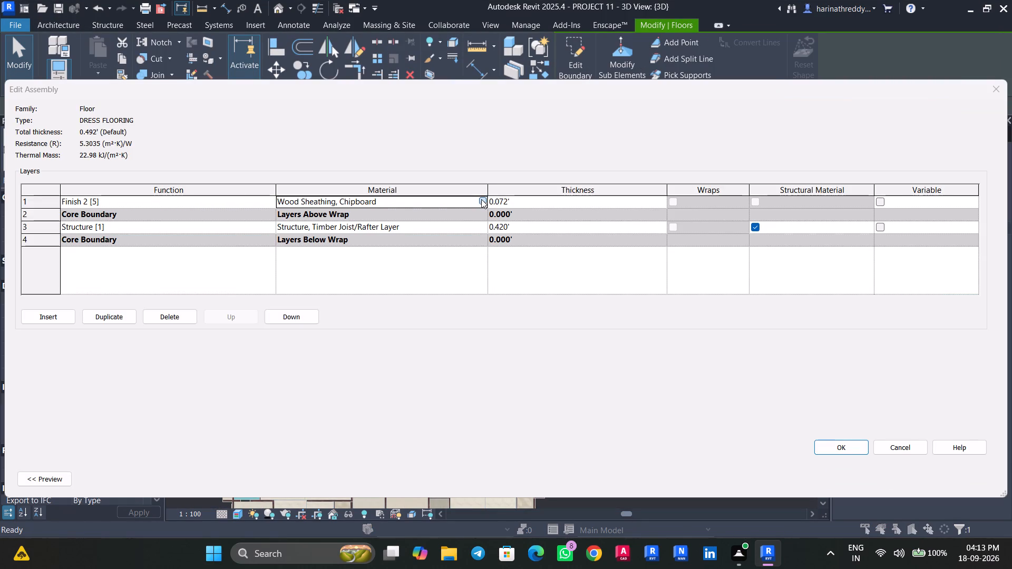
pyautogui.click(437, 124)
pyautogui.write('HALL')
pyautogui.click(308, 199)
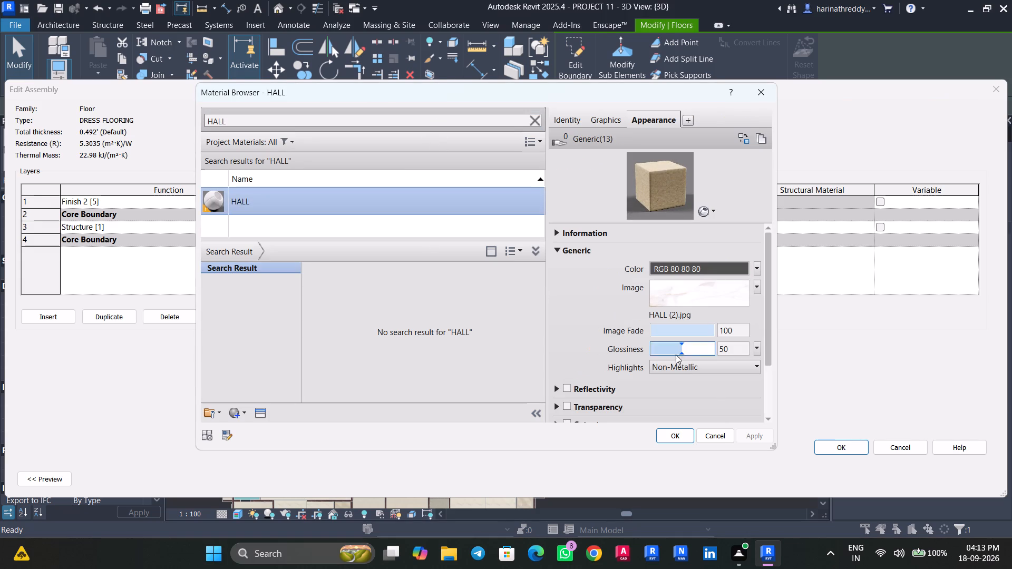
pyautogui.click(665, 437)
pyautogui.click(838, 450)
pyautogui.click(978, 479)
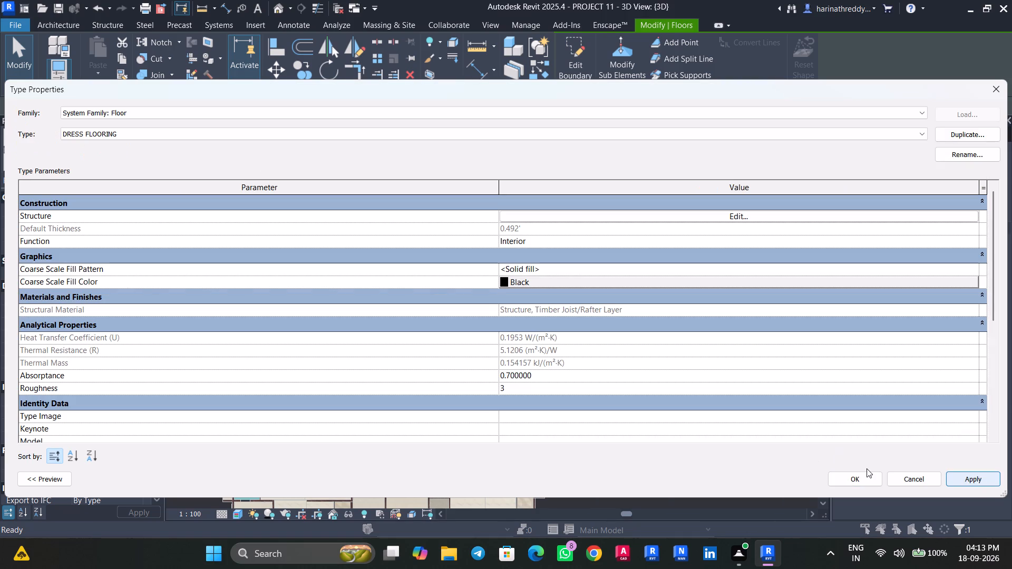
pyautogui.click(858, 480)
pyautogui.press('Escape')
# Examine the dressing area's floor and the adjoining toilet, dining and bedroom floors, including the wall opening to the bedroom.
pyautogui.scroll(6, 344, 210)
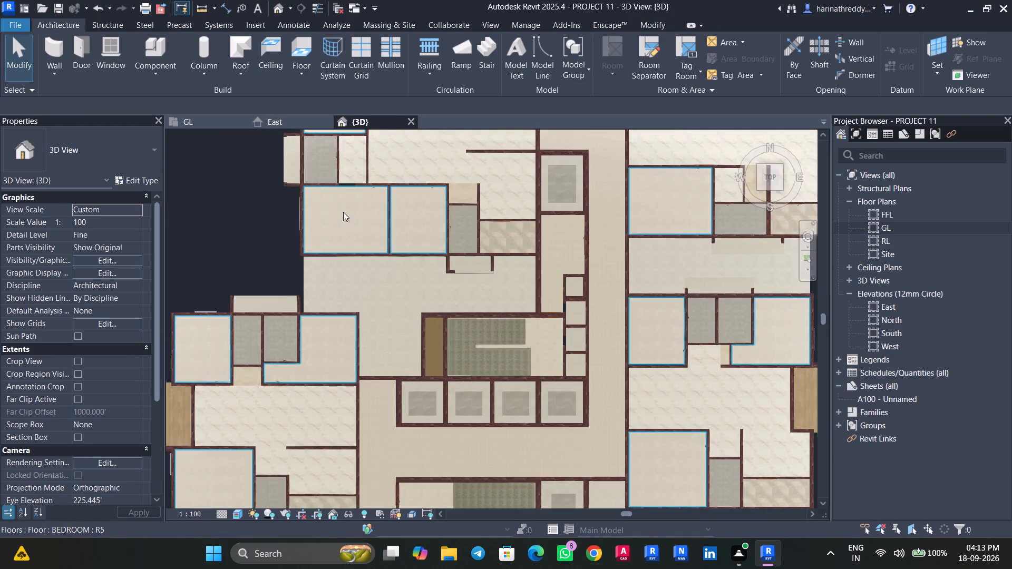
pyautogui.scroll(2, 343, 212)
pyautogui.moveTo(345, 221); pyautogui.dragTo(349, 343, button='middle')
pyautogui.scroll(4, 304, 243)
pyautogui.click(304, 243)
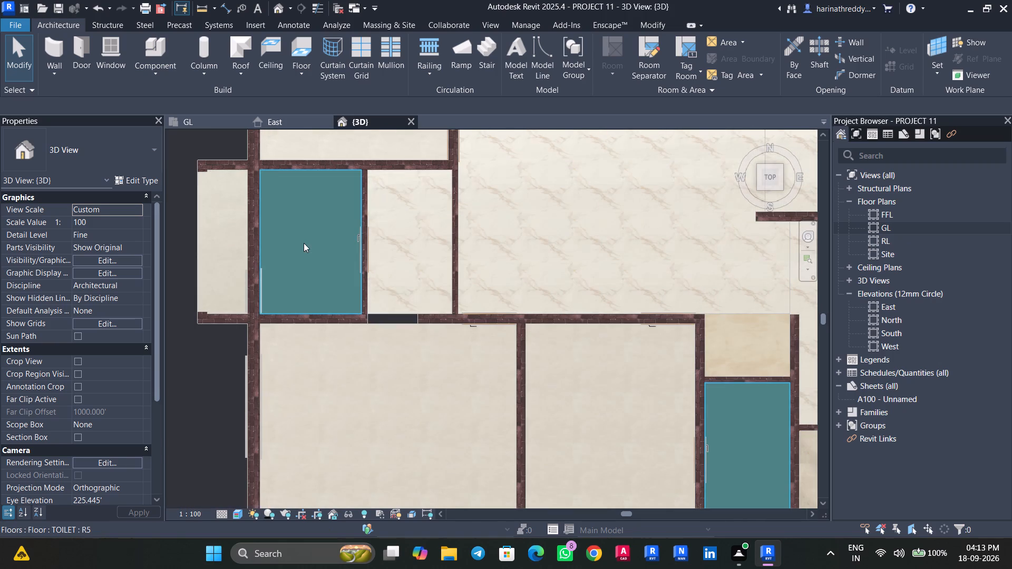
pyautogui.press('Escape')
pyautogui.scroll(-6, 417, 236)
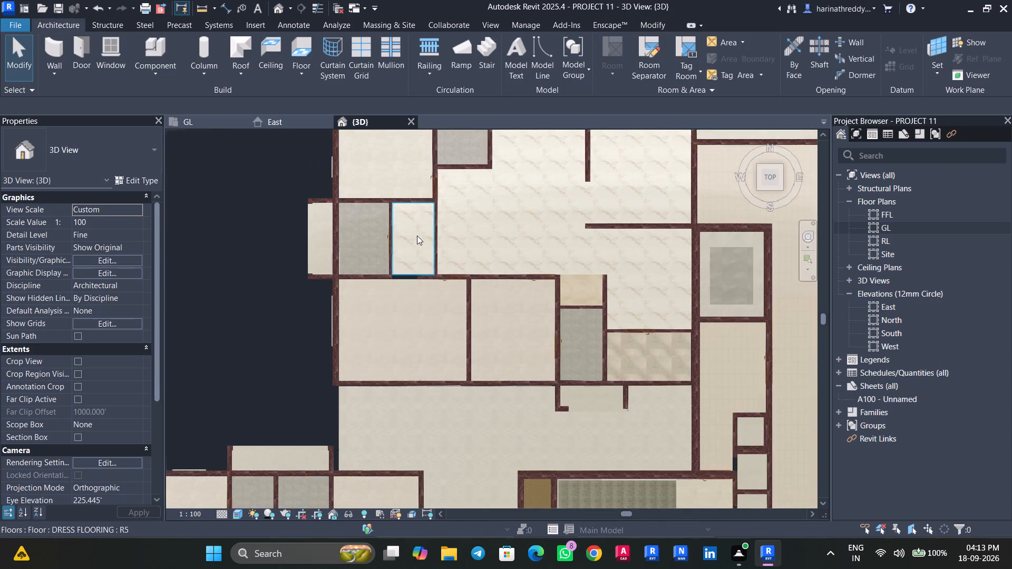
pyautogui.scroll(-3, 476, 236)
pyautogui.scroll(3, 445, 239)
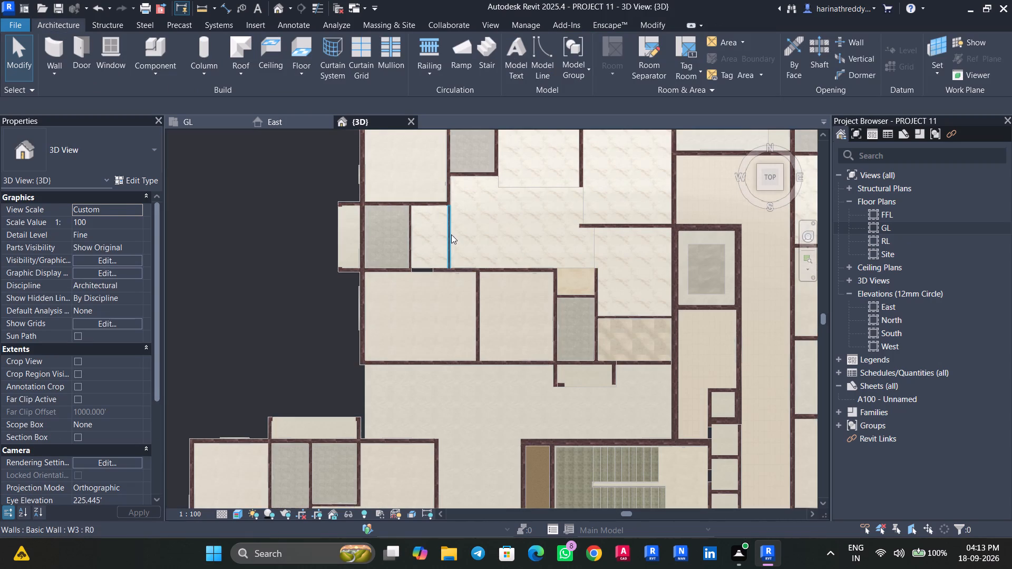
pyautogui.click(451, 233)
pyautogui.scroll(7, 451, 233)
pyautogui.press('Escape')
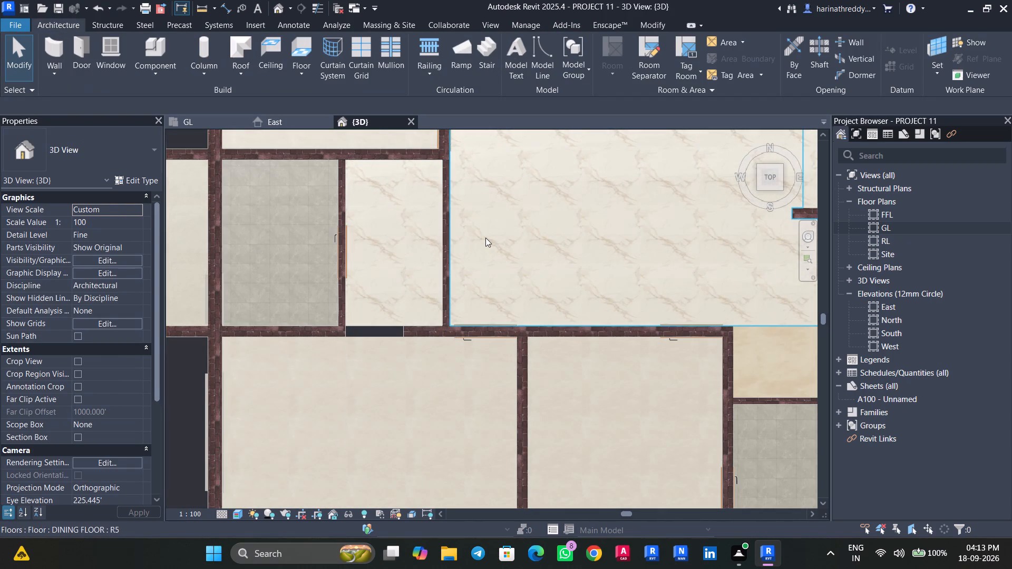
pyautogui.scroll(-10, 485, 238)
pyautogui.keyDown('shift'); pyautogui.moveTo(483, 287); pyautogui.dragTo(486, 210, button='middle'); pyautogui.keyUp('shift')
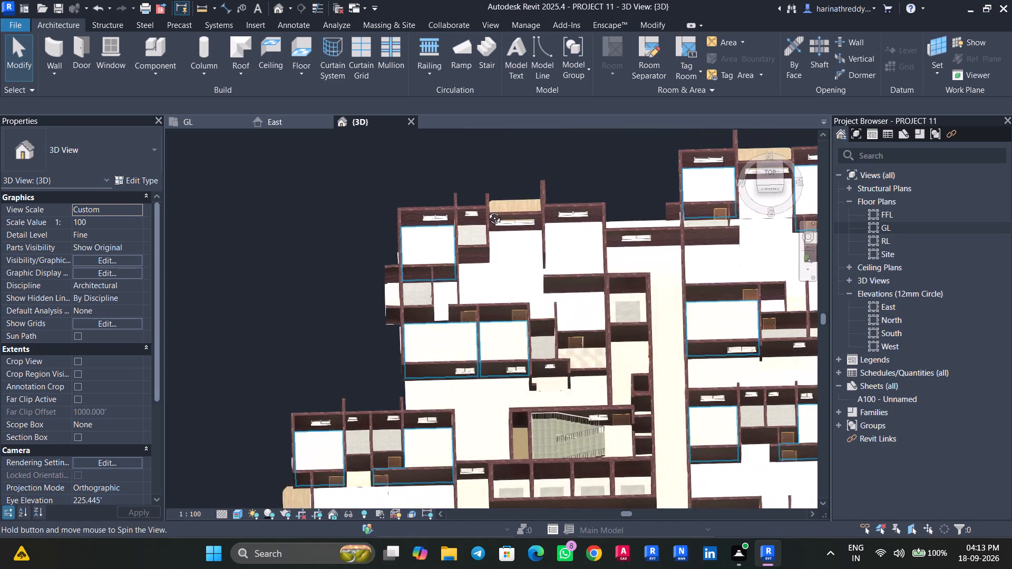
pyautogui.keyDown('shift'); pyautogui.moveTo(486, 210); pyautogui.dragTo(488, 190, button='middle'); pyautogui.keyUp('shift')
pyautogui.scroll(10, 426, 370)
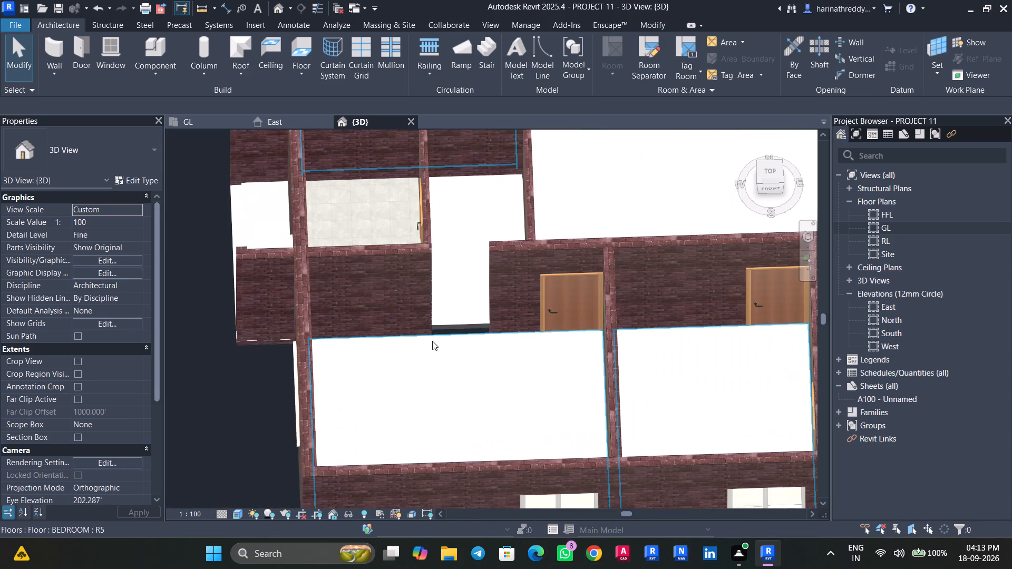
# Examine the floor plan image in the GL plan, going through the flats' rooms, dressing areas, lobbies and staircases.
pyautogui.click(219, 125)
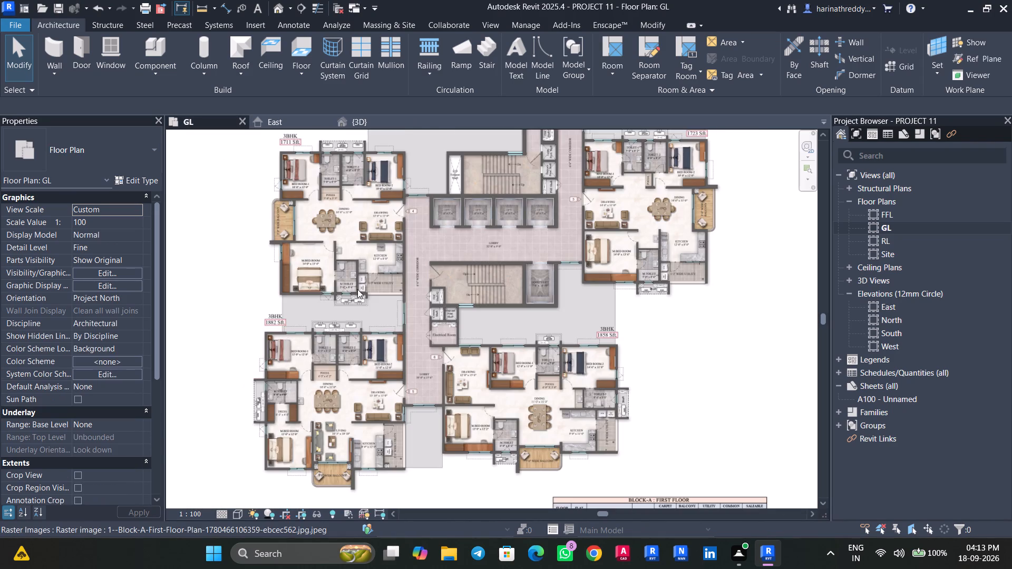
pyautogui.scroll(5, 357, 289)
pyautogui.scroll(4, 388, 206)
pyautogui.moveTo(394, 231); pyautogui.dragTo(449, 442, button='middle')
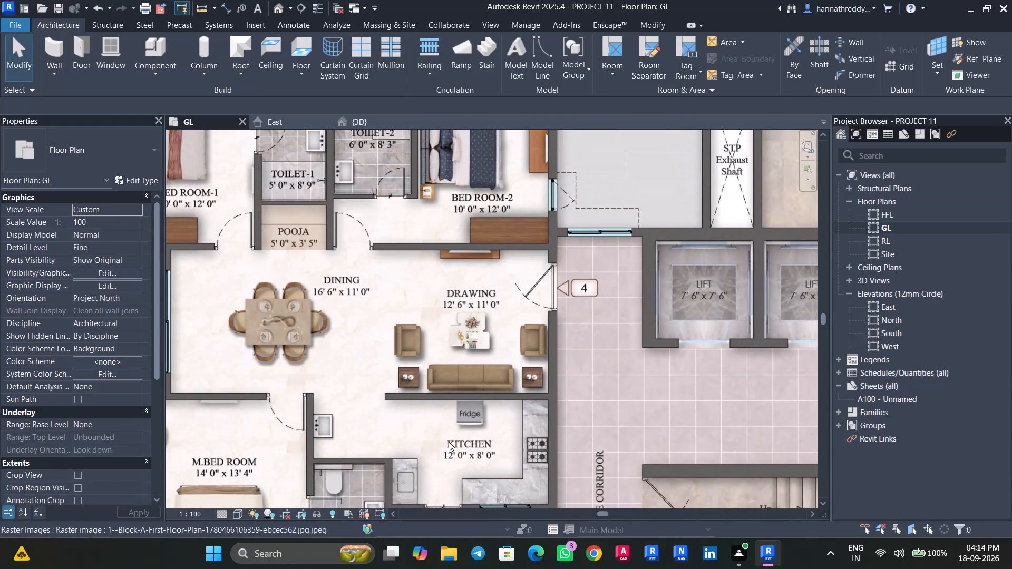
pyautogui.scroll(-3, 449, 442)
pyautogui.moveTo(449, 442); pyautogui.dragTo(449, 87, button='middle')
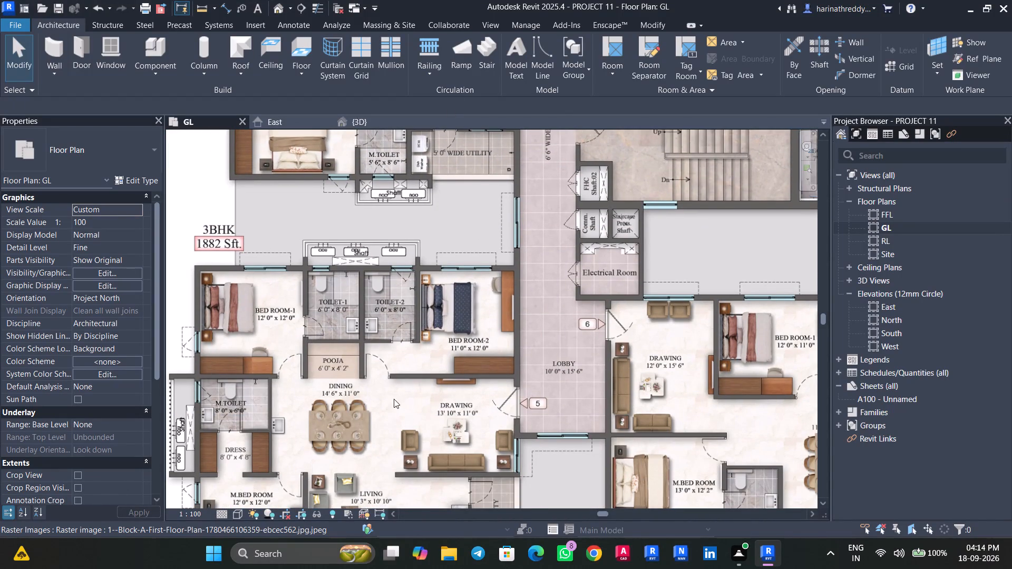
pyautogui.moveTo(394, 418); pyautogui.dragTo(407, 269, button='middle')
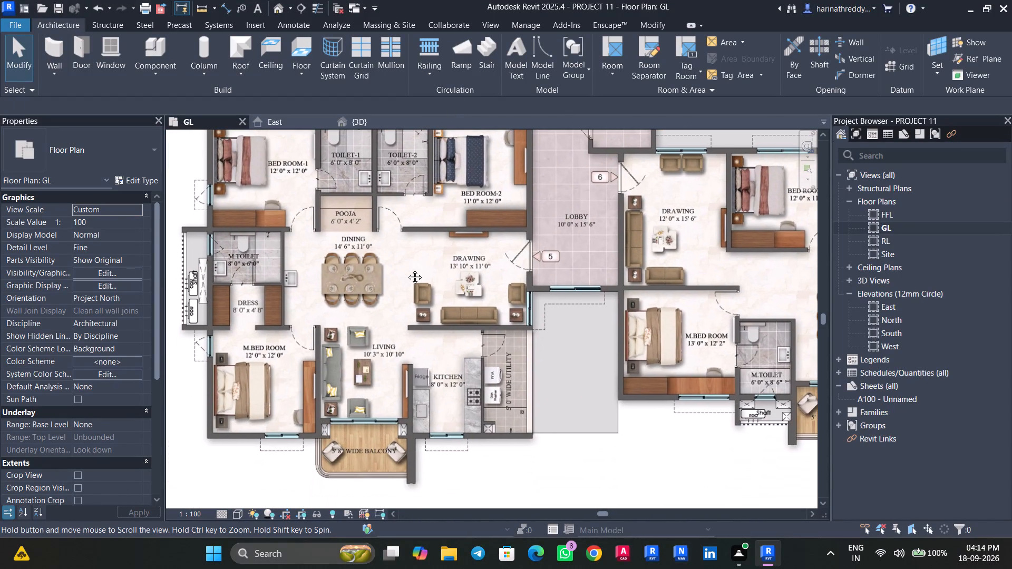
pyautogui.moveTo(407, 269); pyautogui.dragTo(437, 85, button='middle')
pyautogui.scroll(-2, 431, 296)
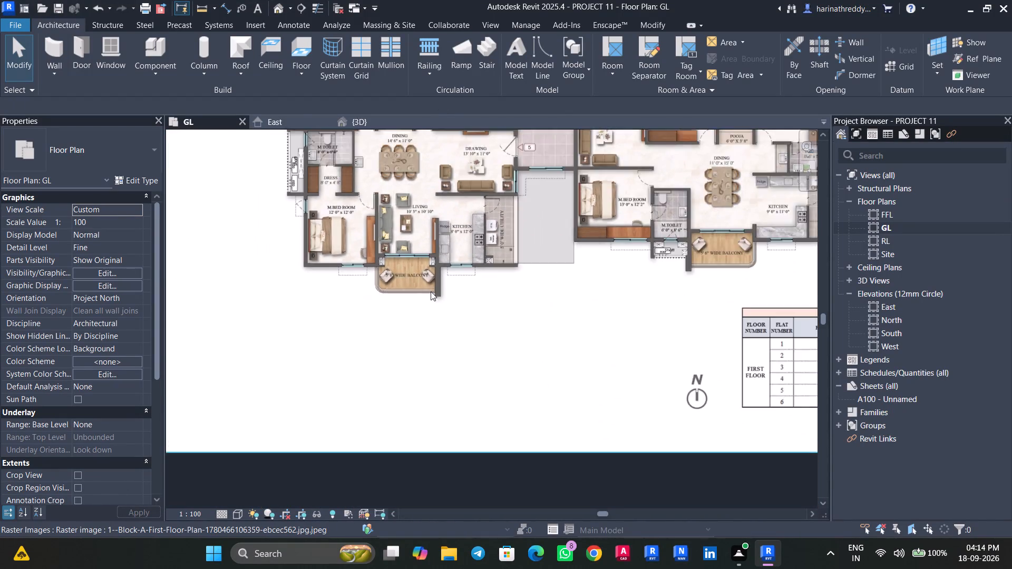
pyautogui.scroll(-4, 431, 291)
pyautogui.moveTo(461, 212); pyautogui.dragTo(475, 468, button='middle')
pyautogui.moveTo(481, 328); pyautogui.dragTo(454, 445, button='middle')
pyautogui.moveTo(473, 304); pyautogui.dragTo(449, 395, button='middle')
pyautogui.scroll(5, 478, 291)
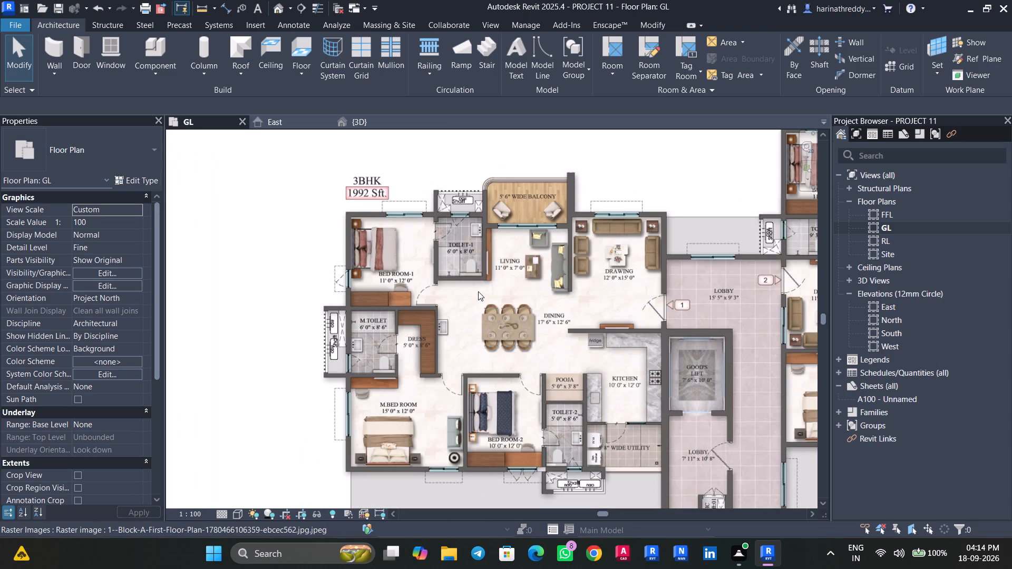
pyautogui.moveTo(477, 316); pyautogui.dragTo(449, 161, button='middle')
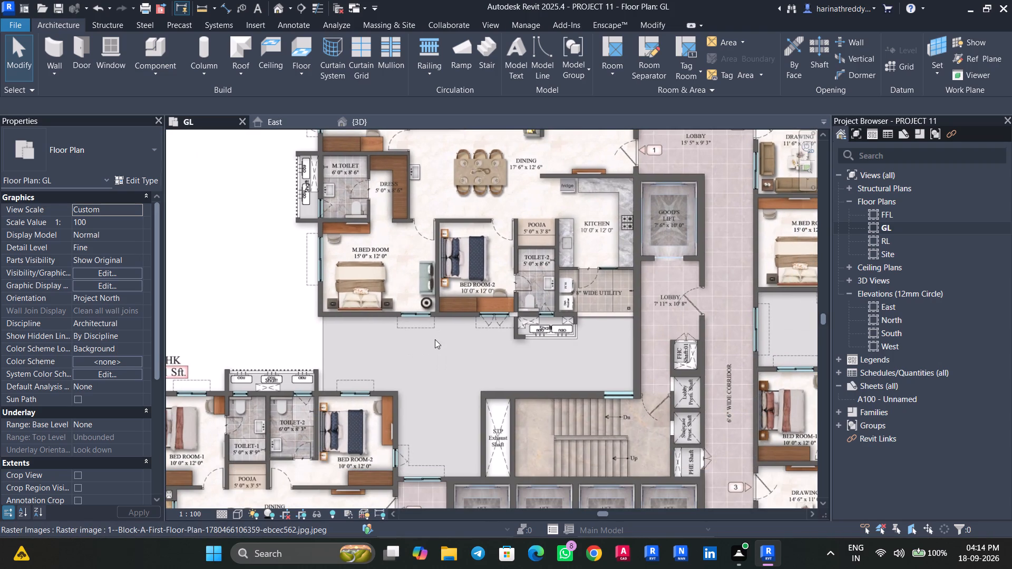
pyautogui.scroll(-3, 435, 339)
pyautogui.moveTo(492, 350); pyautogui.dragTo(297, 365, button='middle')
pyautogui.scroll(3, 533, 191)
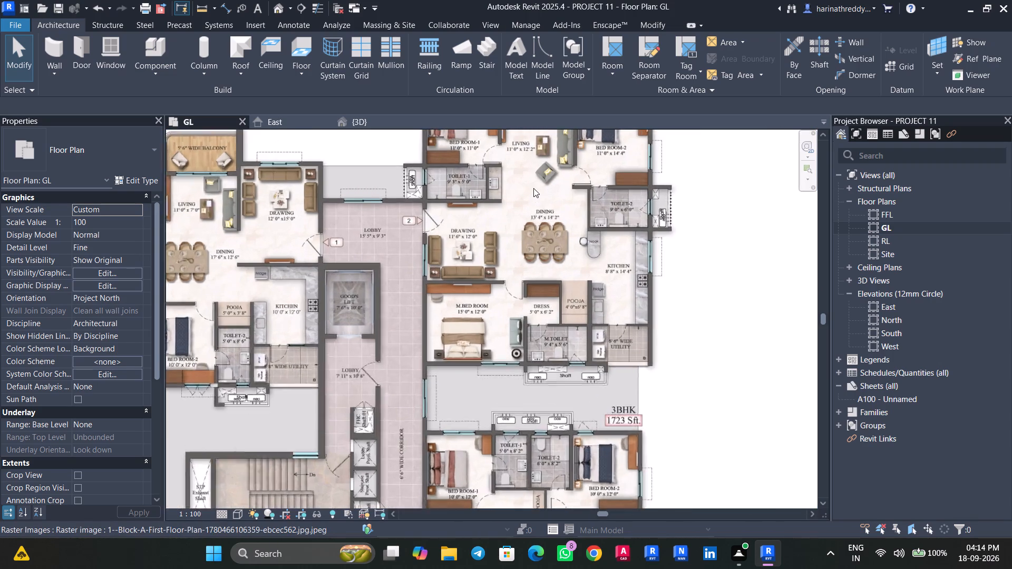
pyautogui.moveTo(533, 188); pyautogui.dragTo(507, 290, button='middle')
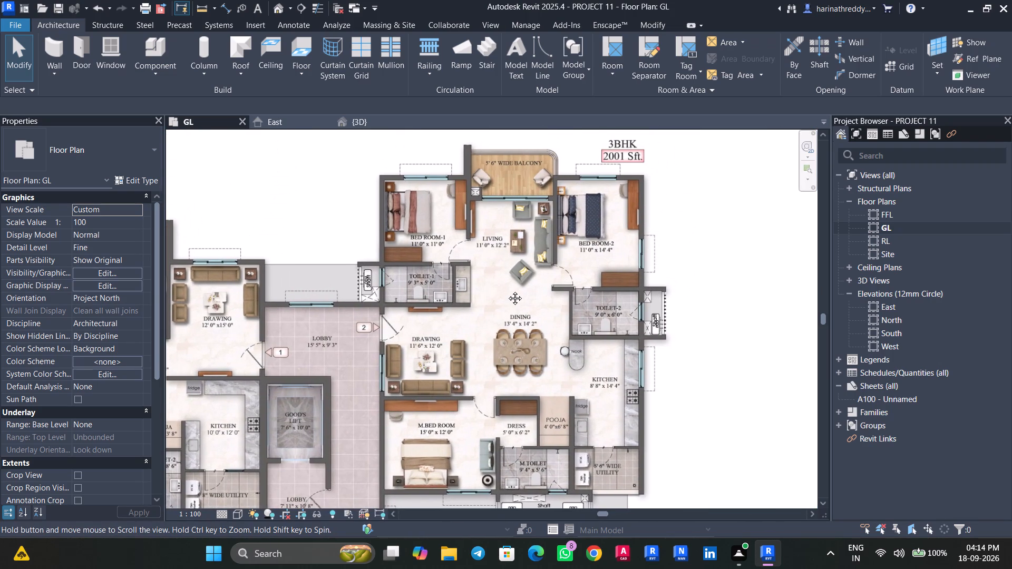
pyautogui.moveTo(507, 290); pyautogui.dragTo(482, 129, button='middle')
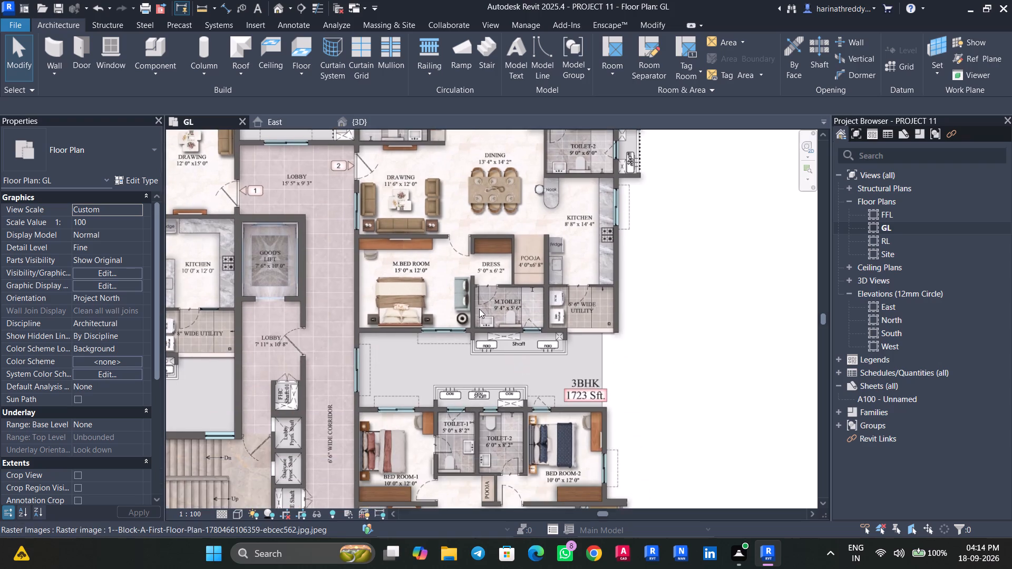
pyautogui.scroll(-3, 479, 309)
pyautogui.moveTo(485, 341); pyautogui.dragTo(480, 287, button='middle')
pyautogui.scroll(13, 483, 187)
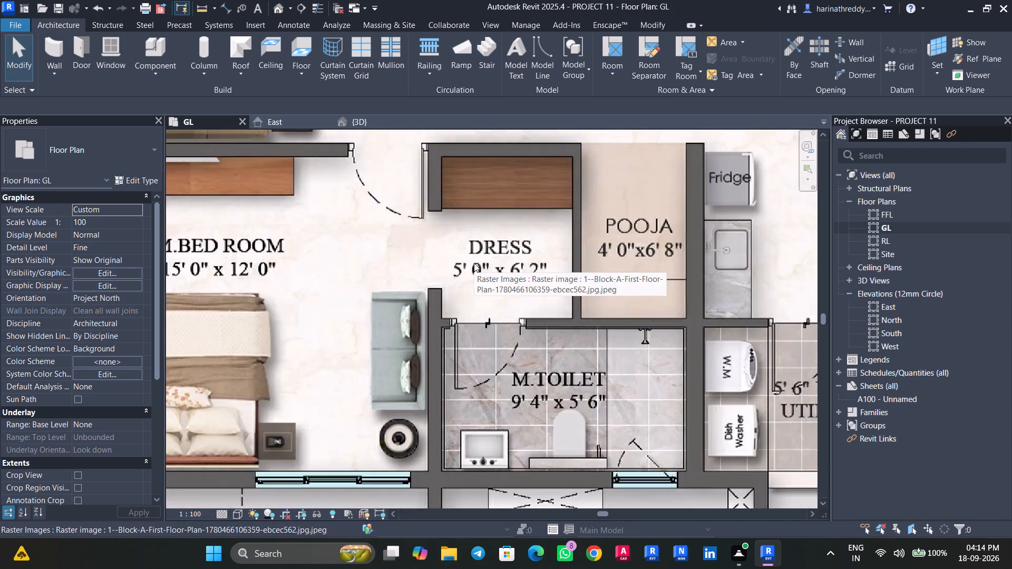
pyautogui.moveTo(478, 270); pyautogui.dragTo(504, 390, button='middle')
pyautogui.scroll(-5, 503, 386)
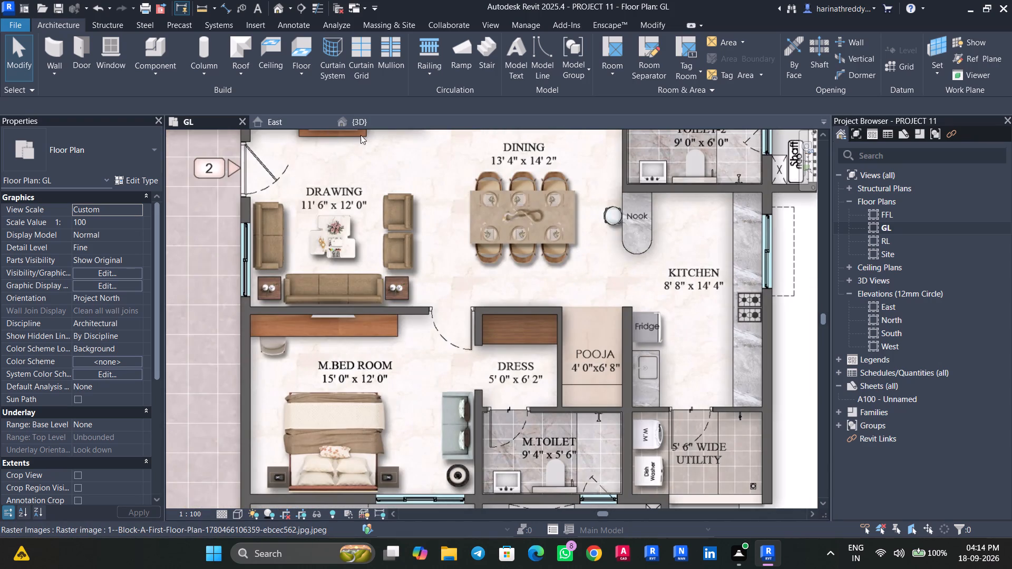
# Examine the floor finishes across the whole block from above in the 3D view.
pyautogui.click(367, 125)
pyautogui.scroll(-8, 408, 283)
pyautogui.scroll(-4, 436, 317)
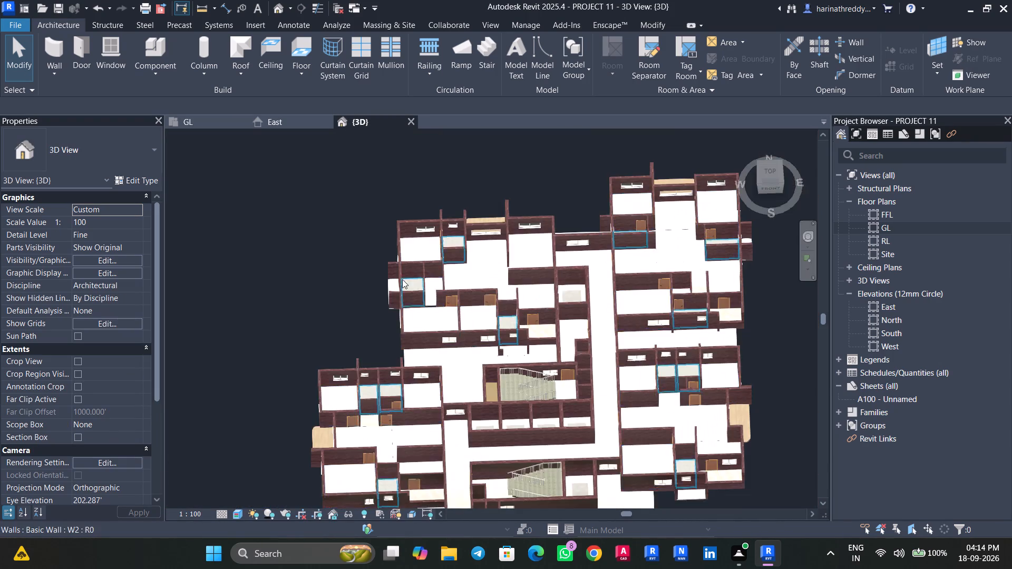
pyautogui.scroll(11, 398, 278)
pyautogui.scroll(-12, 368, 300)
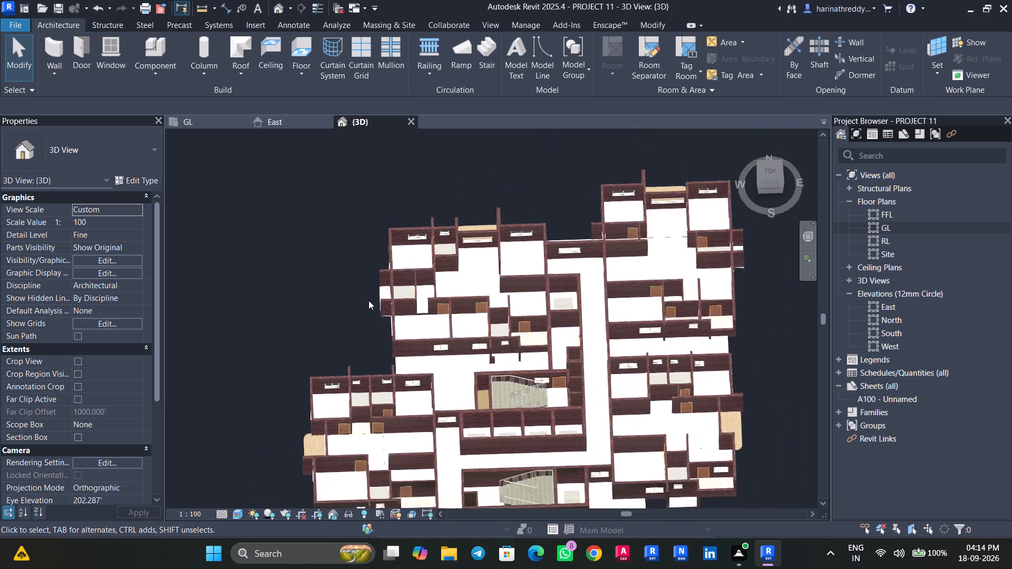
pyautogui.scroll(-2, 368, 300)
pyautogui.scroll(4, 427, 352)
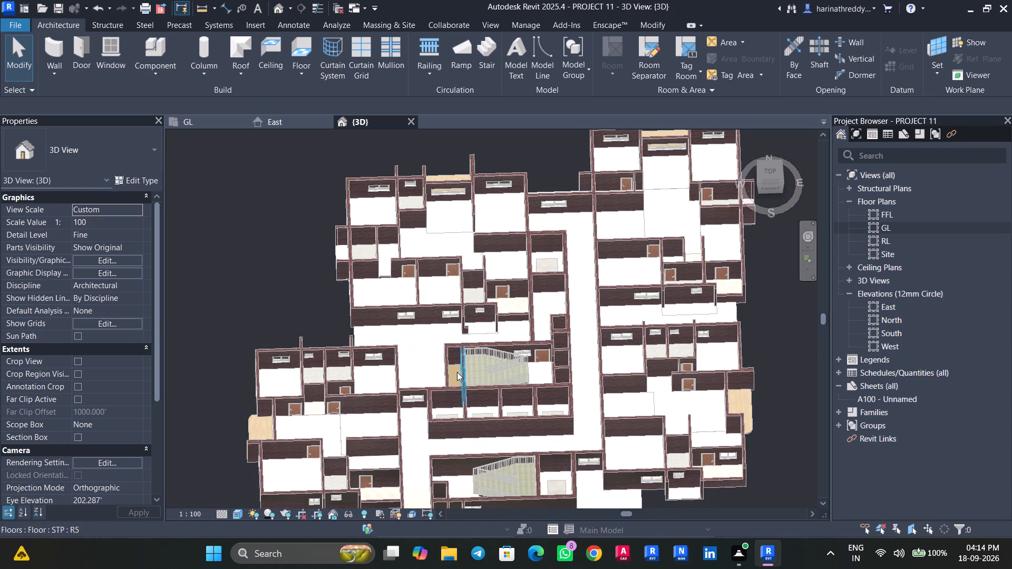
pyautogui.keyDown('shift'); pyautogui.moveTo(219, 284); pyautogui.dragTo(229, 371, button='middle'); pyautogui.keyUp('shift')
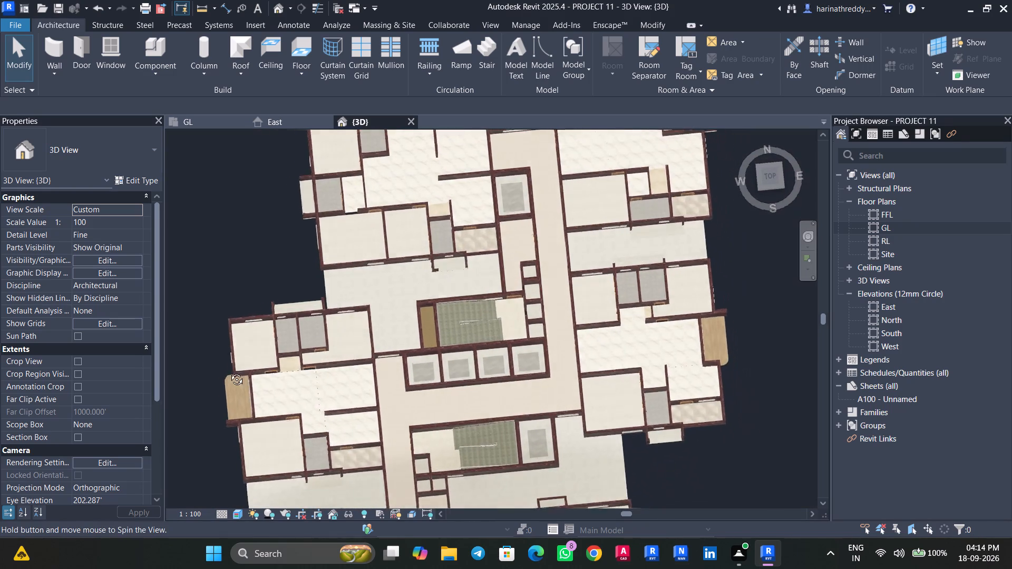
pyautogui.keyDown('shift'); pyautogui.moveTo(229, 371); pyautogui.dragTo(230, 376, button='middle'); pyautogui.keyUp('shift')
pyautogui.scroll(-5, 267, 377)
pyautogui.moveTo(394, 341); pyautogui.dragTo(412, 307, button='middle')
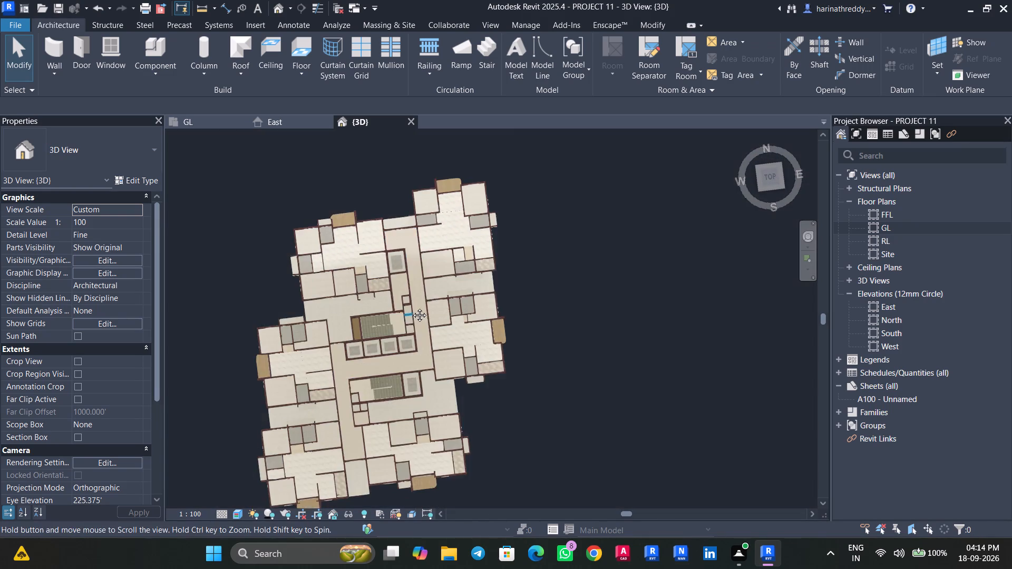
pyautogui.moveTo(412, 307); pyautogui.dragTo(426, 277, button='middle')
pyautogui.scroll(11, 401, 256)
# Select the staircase beside the STP shaft and look through its Insitu_Concrete_150mm_Waist type properties.
pyautogui.click(270, 366)
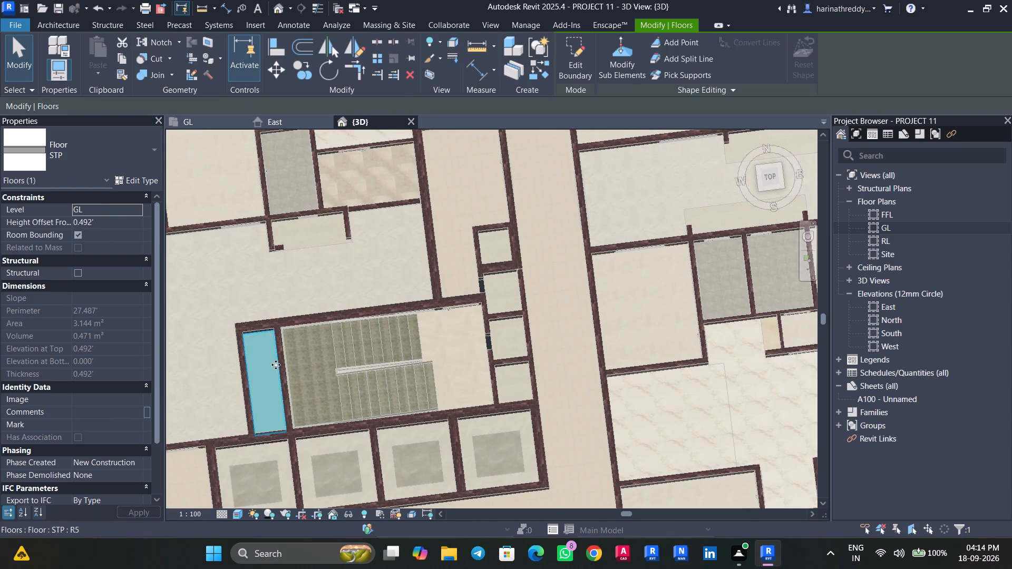
pyautogui.press('Escape')
pyautogui.click(325, 368)
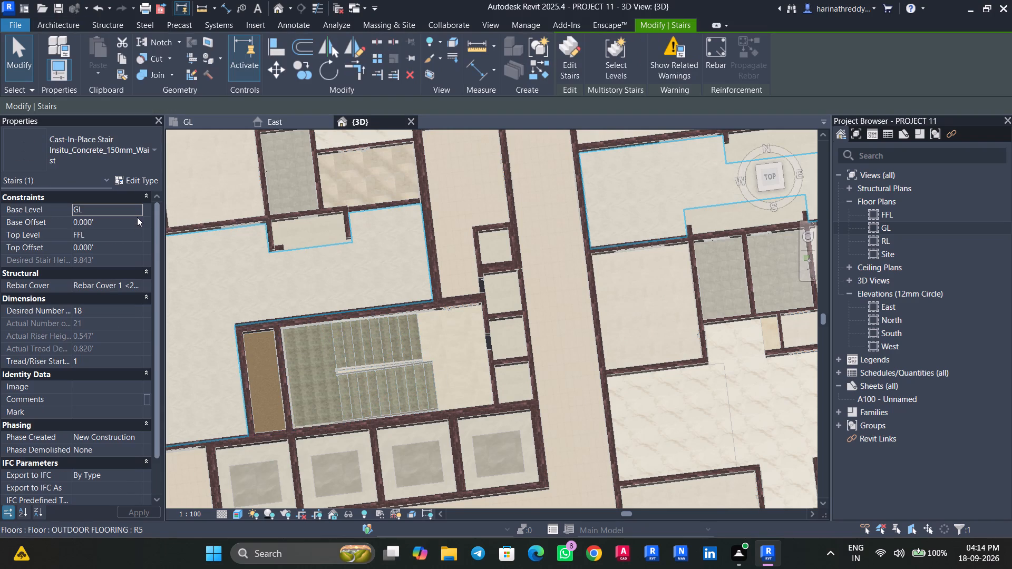
pyautogui.click(144, 184)
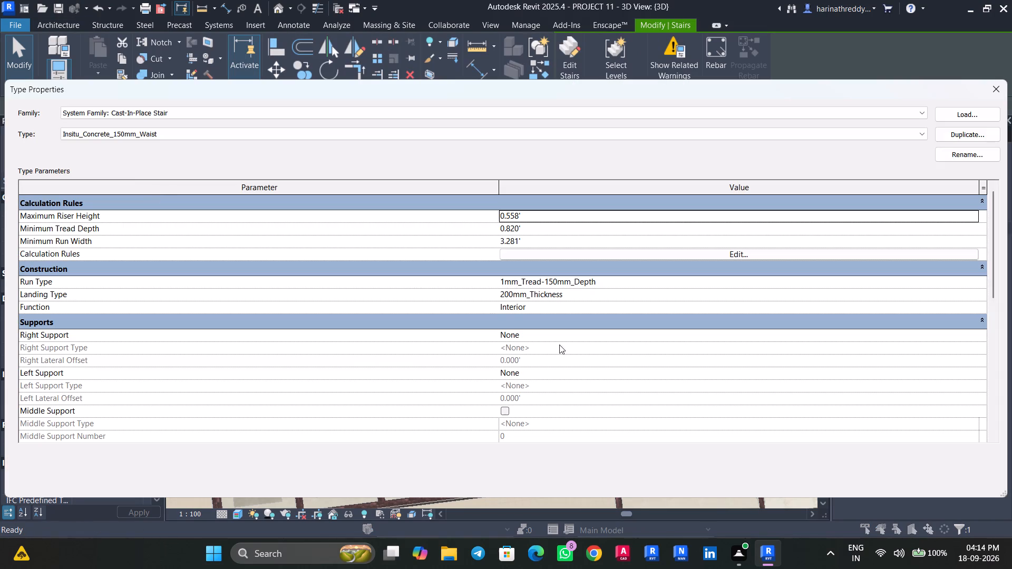
pyautogui.scroll(-4, 689, 351)
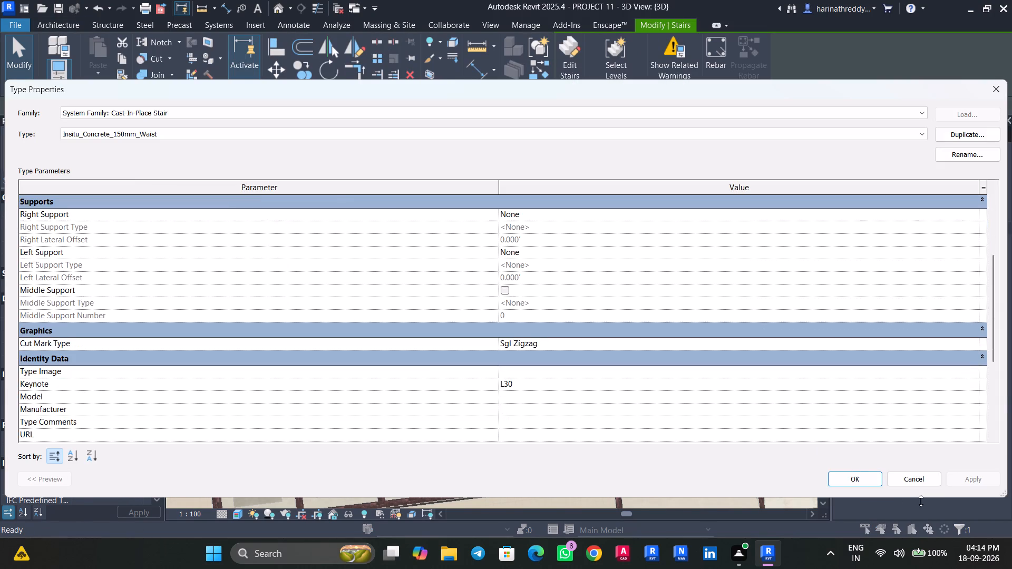
pyautogui.click(916, 484)
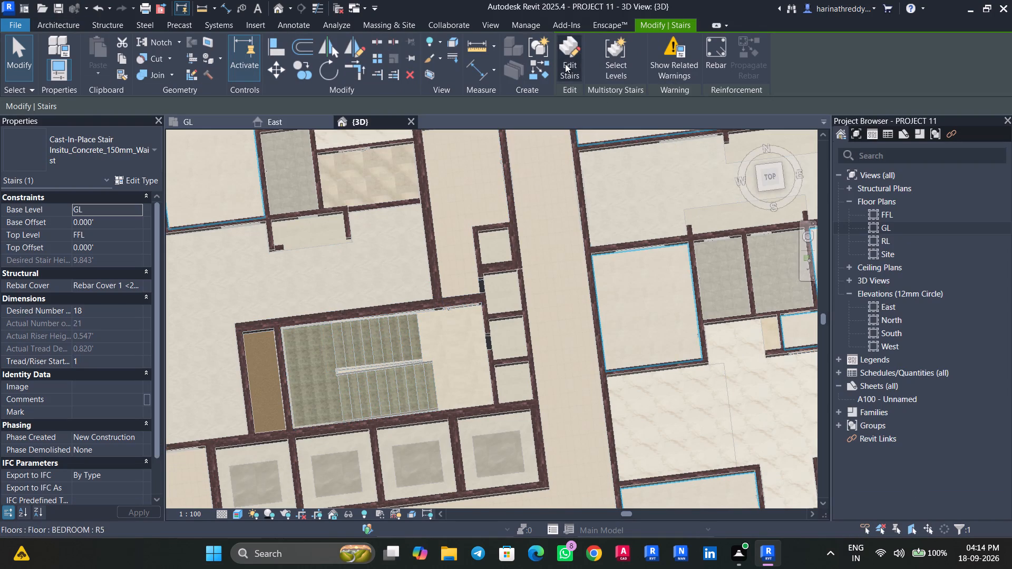
# Edit the staircase beside the STP shaft and set its run type's Monolithic Material to the existing STAIRCASE material.
pyautogui.click(565, 64)
pyautogui.click(380, 350)
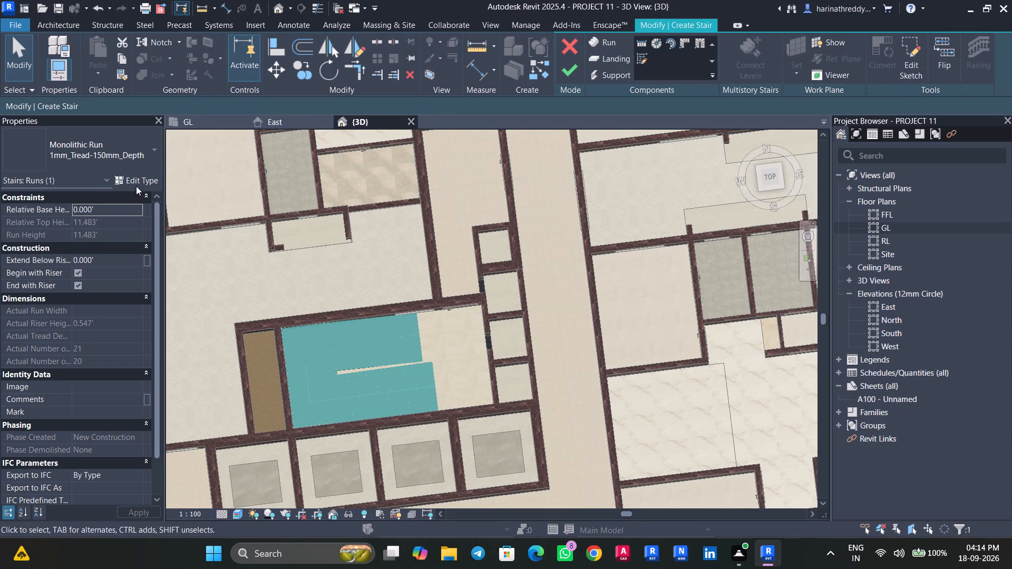
pyautogui.click(136, 178)
pyautogui.click(975, 254)
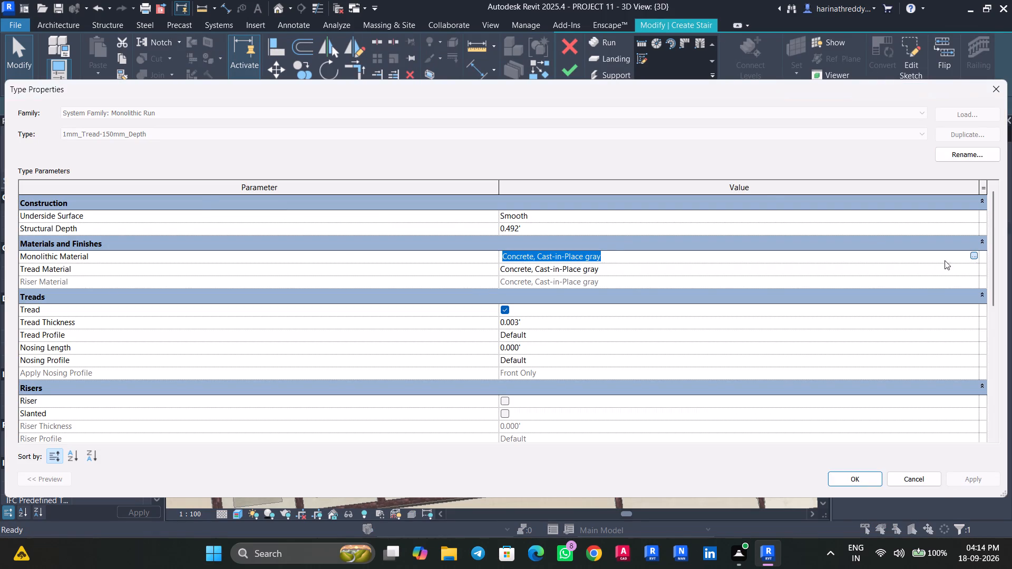
pyautogui.click(314, 119)
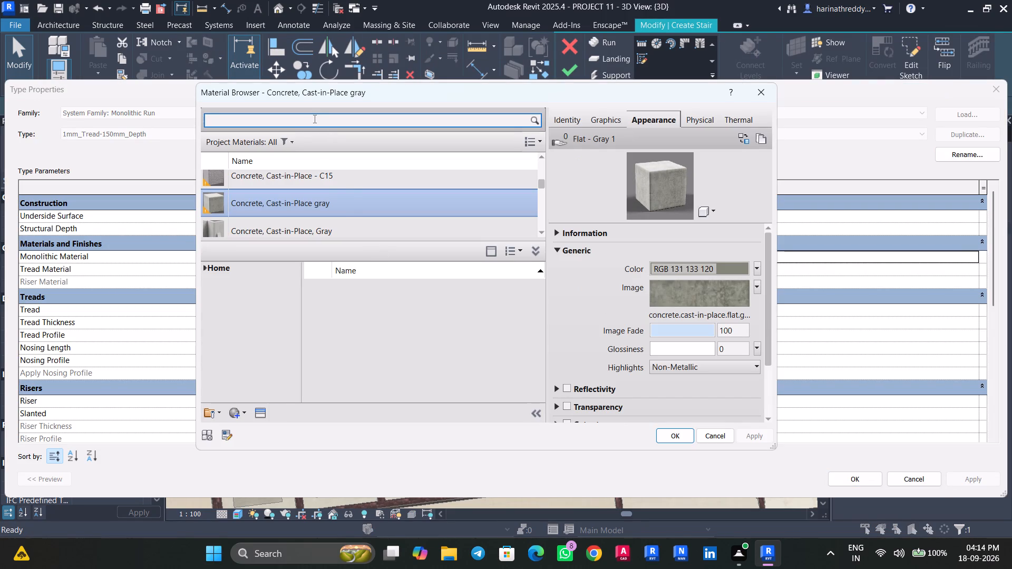
pyautogui.write('STA')
pyautogui.write('IR')
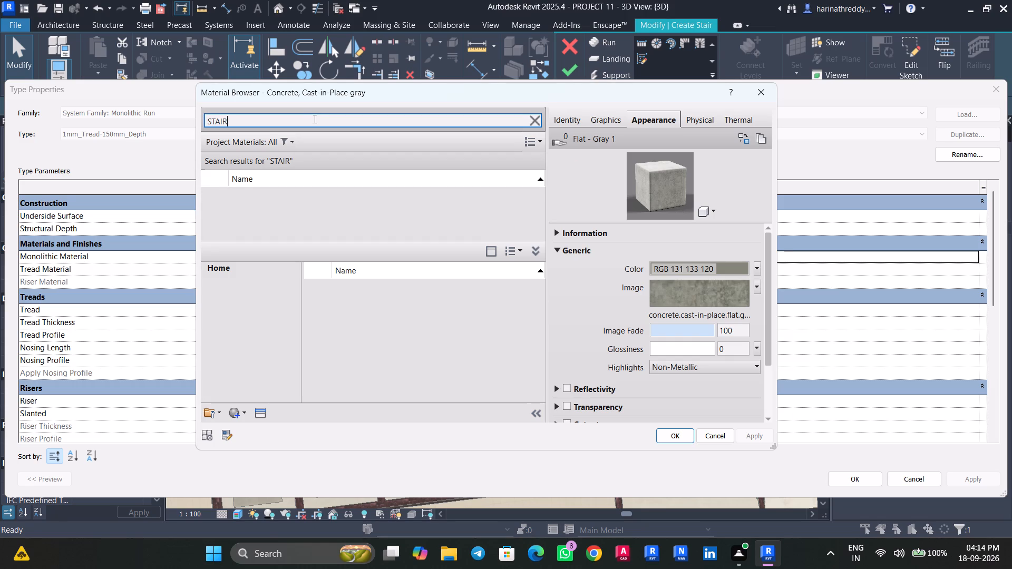
pyautogui.click(295, 192)
pyautogui.click(667, 433)
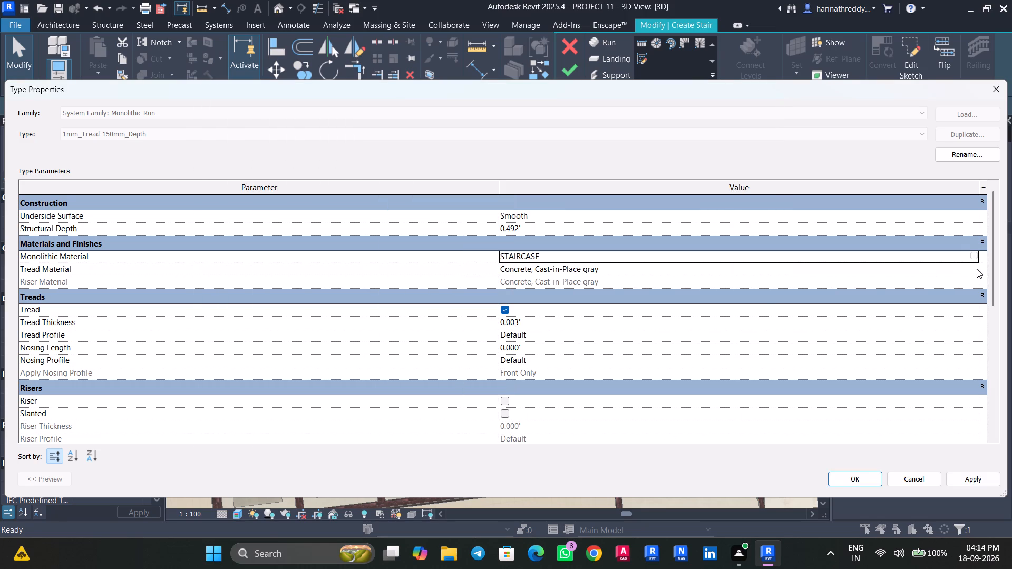
# Set the run type's Tread Material to STAIRCASE as well, apply the type changes and finish the stair edit.
pyautogui.click(974, 270)
pyautogui.click(359, 117)
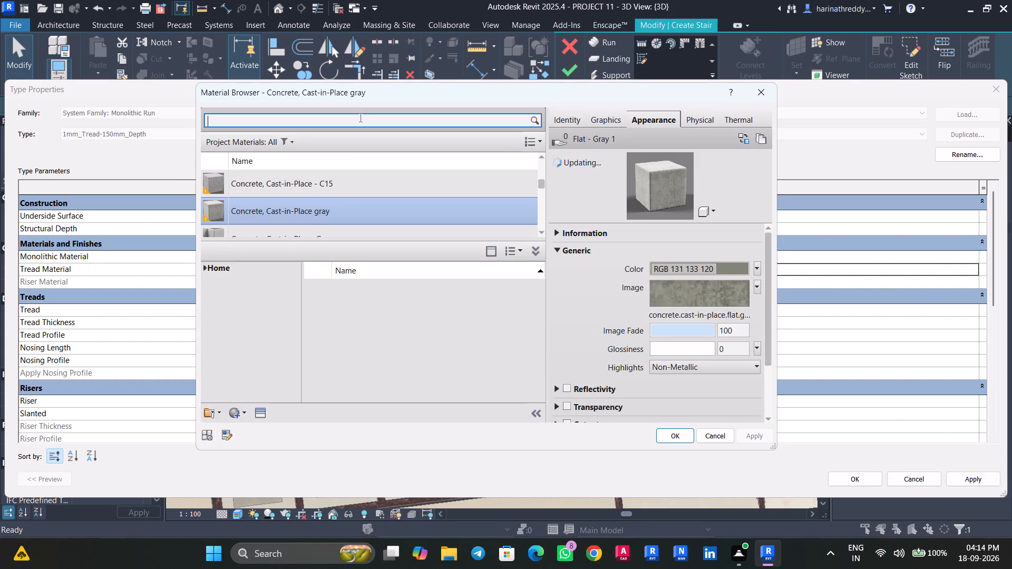
pyautogui.write('STAIR')
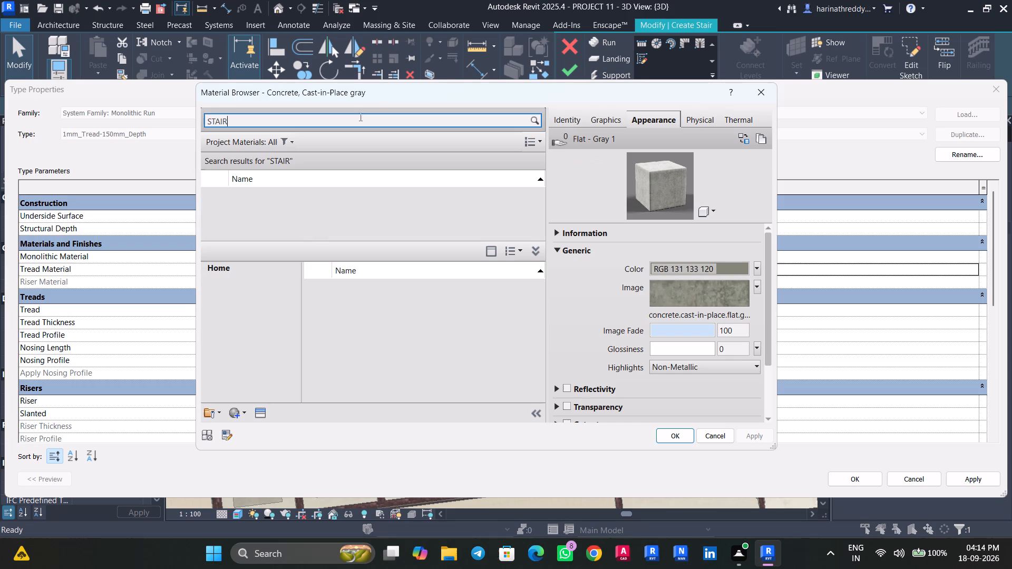
pyautogui.click(283, 200)
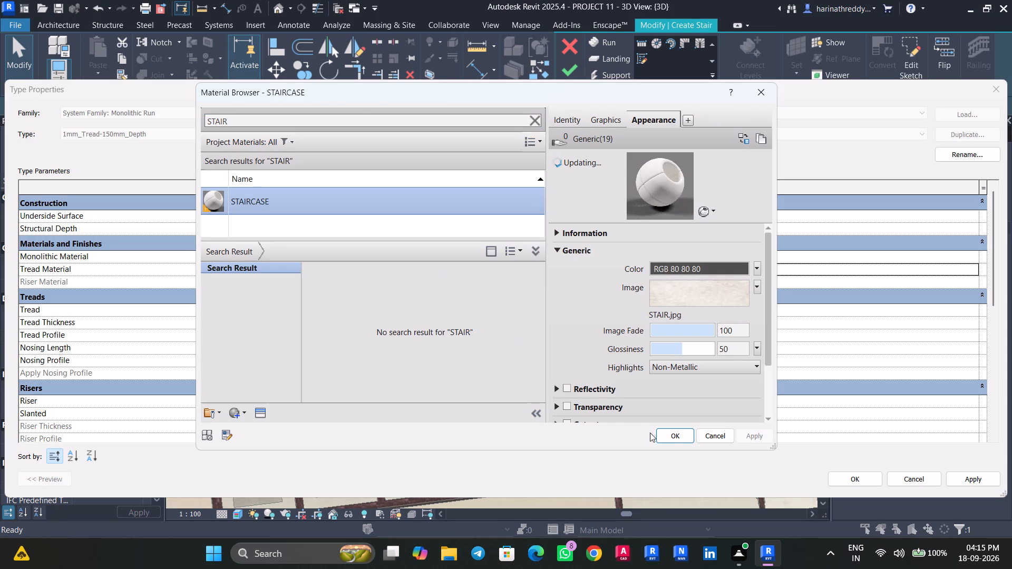
pyautogui.click(672, 437)
pyautogui.click(973, 475)
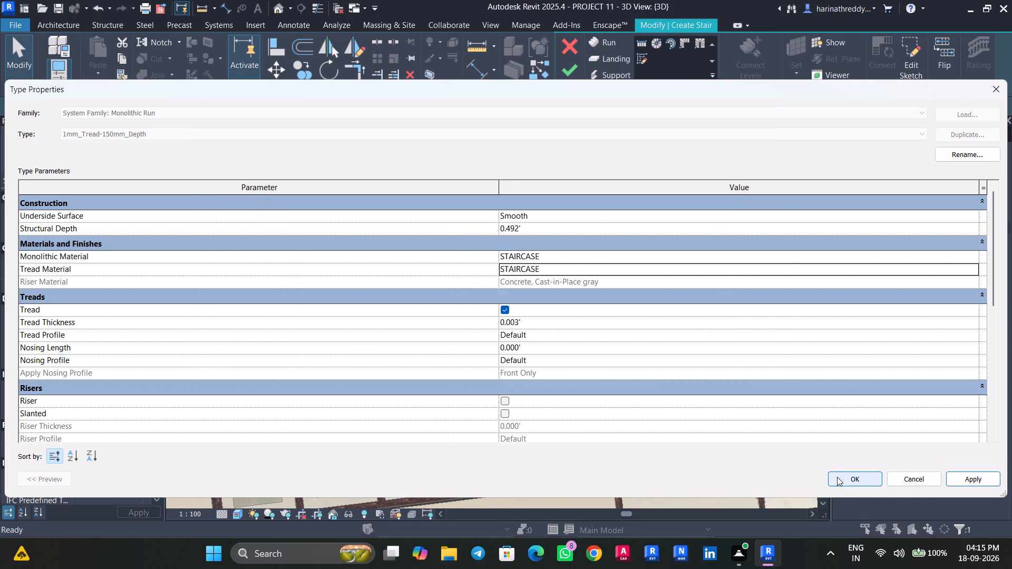
pyautogui.click(836, 478)
pyautogui.press('Escape')
pyautogui.scroll(-4, 322, 363)
pyautogui.keyDown('shift'); pyautogui.moveTo(513, 417); pyautogui.dragTo(468, 346, button='middle'); pyautogui.keyUp('shift')
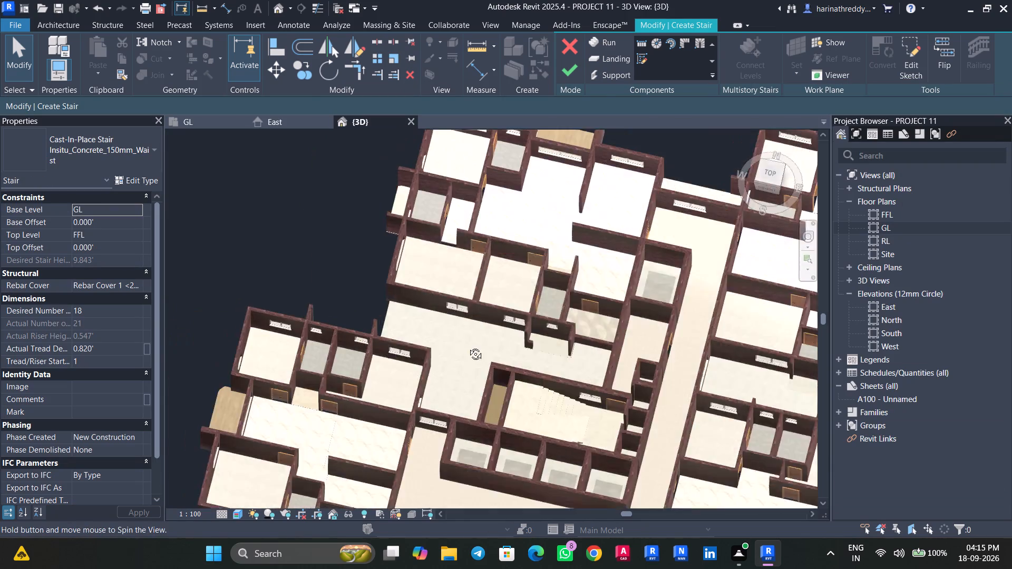
pyautogui.keyDown('shift'); pyautogui.moveTo(468, 346); pyautogui.dragTo(458, 313, button='middle'); pyautogui.keyUp('shift')
pyautogui.moveTo(504, 357); pyautogui.dragTo(374, 129, button='middle')
pyautogui.scroll(17, 523, 217)
pyautogui.moveTo(417, 320); pyautogui.dragTo(469, 249, button='middle')
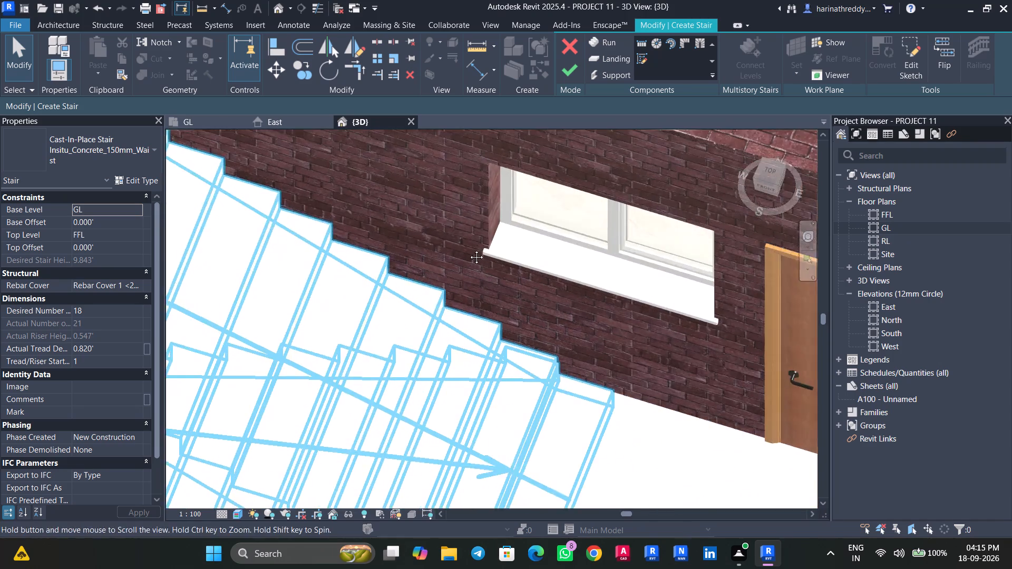
pyautogui.moveTo(469, 249); pyautogui.dragTo(503, 203, button='middle')
pyautogui.click(576, 67)
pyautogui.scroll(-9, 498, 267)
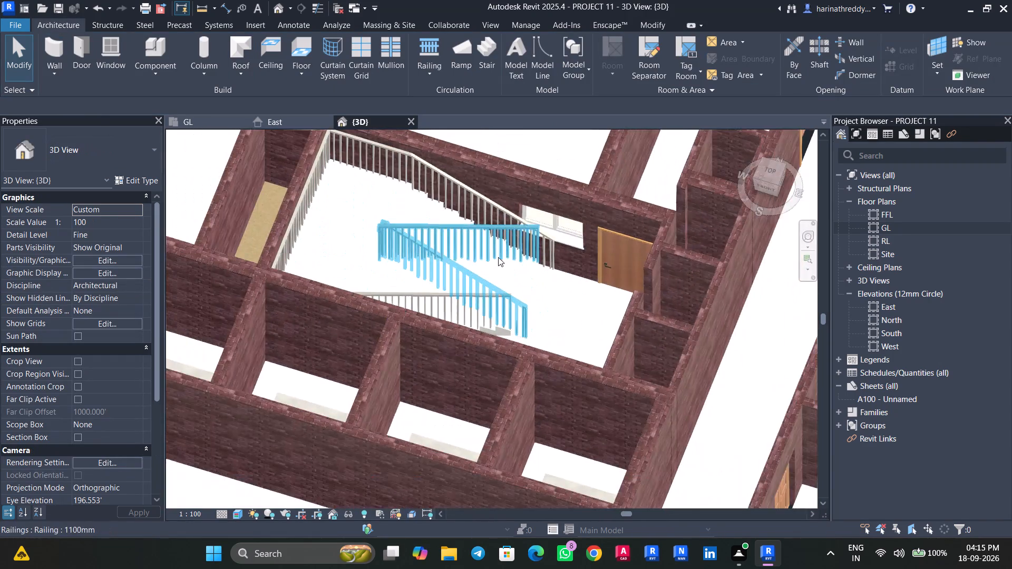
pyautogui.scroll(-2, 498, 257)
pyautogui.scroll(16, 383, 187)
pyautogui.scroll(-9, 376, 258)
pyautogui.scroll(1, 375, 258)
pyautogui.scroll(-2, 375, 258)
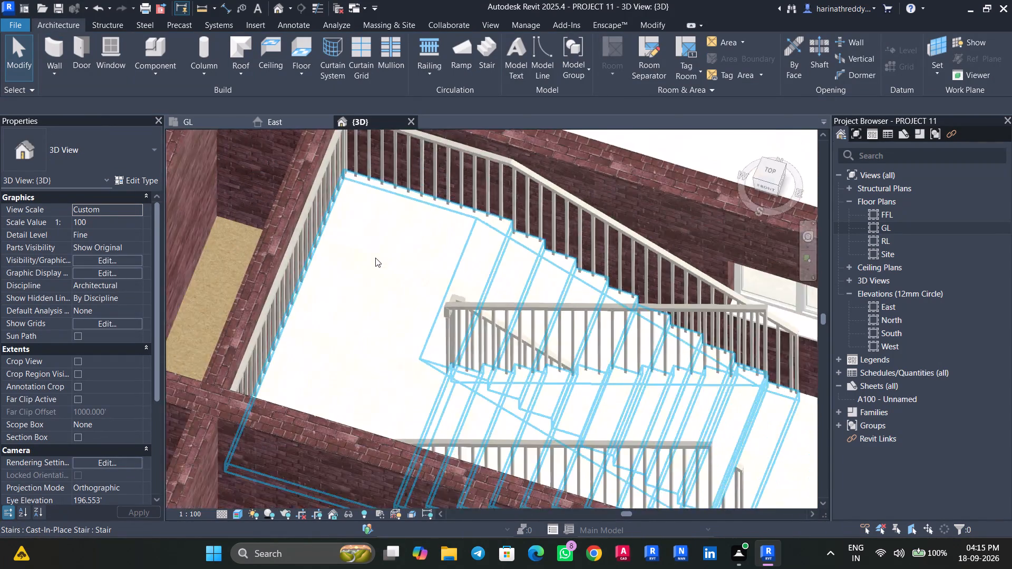
# Examine the finishes on the two staircases, their landings and the adjoining lobby floor in the 3D view.
pyautogui.scroll(-9, 375, 258)
pyautogui.moveTo(375, 258); pyautogui.dragTo(400, 125, button='middle')
pyautogui.scroll(5, 408, 346)
pyautogui.click(410, 346)
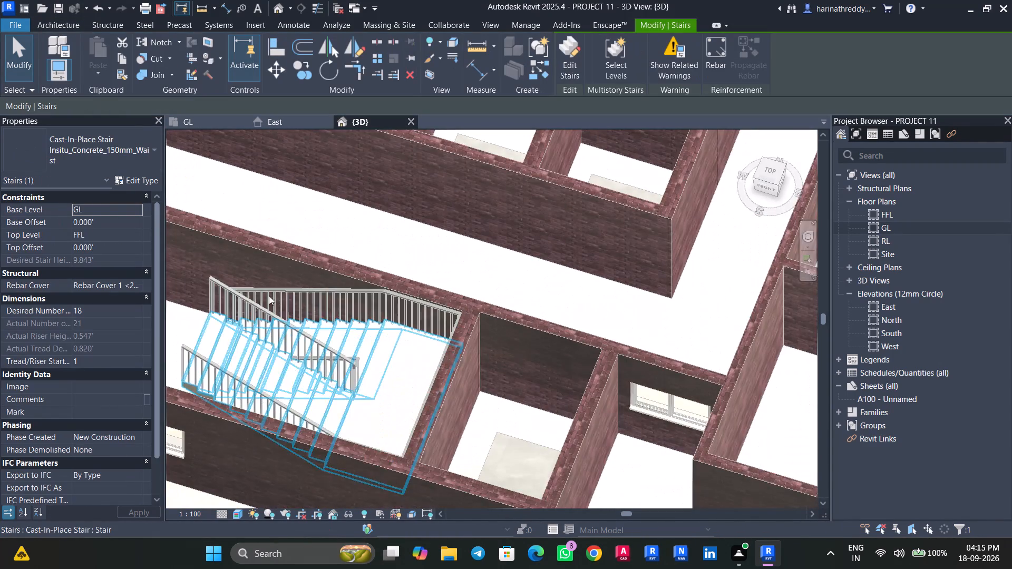
pyautogui.scroll(10, 349, 349)
pyautogui.press('Escape')
pyautogui.scroll(5, 535, 360)
pyautogui.scroll(-4, 509, 340)
pyautogui.scroll(1, 509, 340)
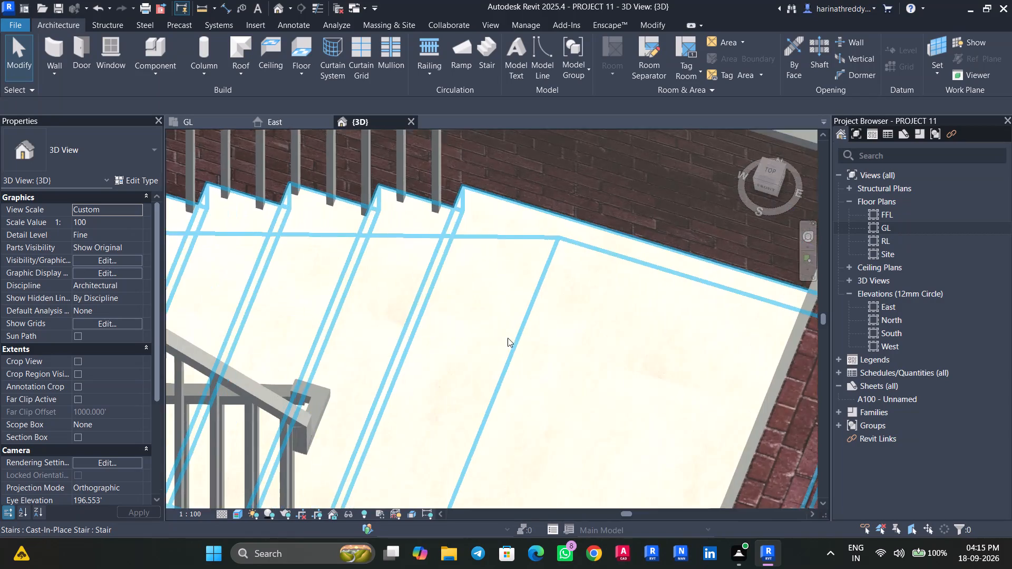
pyautogui.scroll(-16, 508, 338)
pyautogui.scroll(1, 505, 329)
pyautogui.scroll(-5, 505, 329)
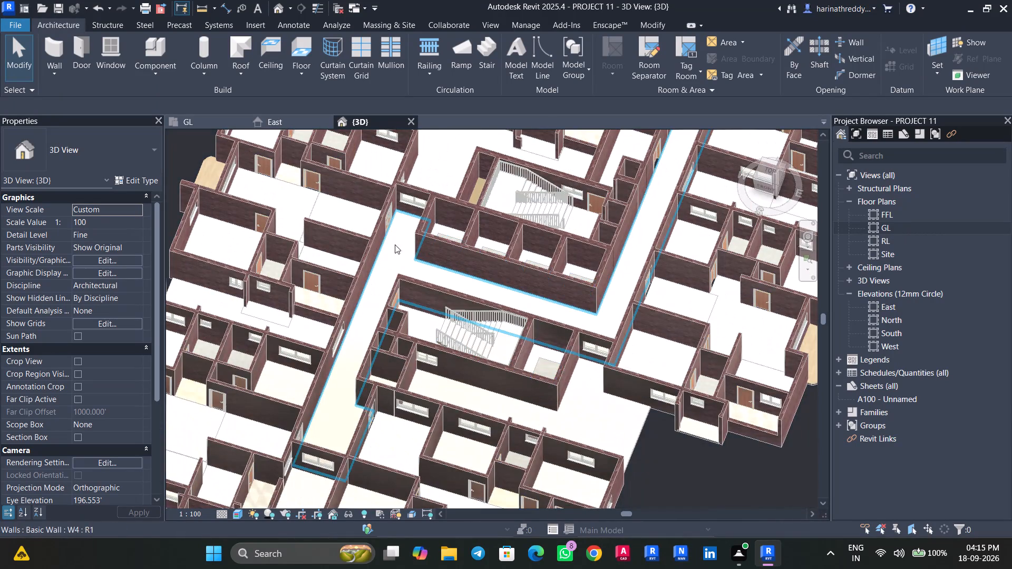
pyautogui.moveTo(394, 248); pyautogui.dragTo(381, 310, button='middle')
pyautogui.scroll(5, 381, 283)
pyautogui.scroll(-1, 381, 283)
pyautogui.scroll(5, 381, 280)
pyautogui.press('Escape')
pyautogui.scroll(-9, 409, 328)
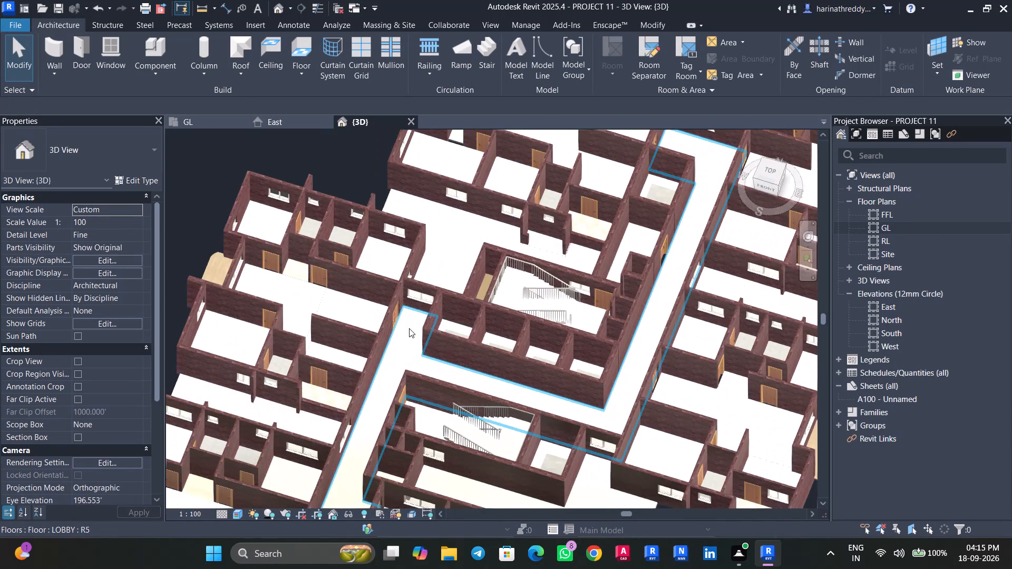
pyautogui.scroll(-7, 409, 328)
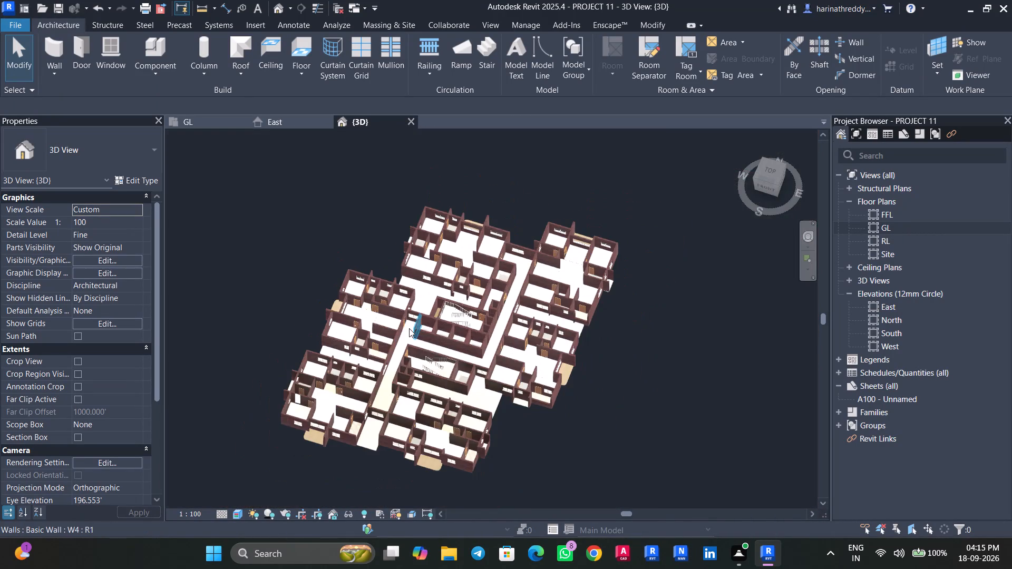
# Save the project with the updated staircase materials.
pyautogui.keyDown('shift'); pyautogui.moveTo(598, 430); pyautogui.dragTo(628, 286, button='middle'); pyautogui.keyUp('shift')
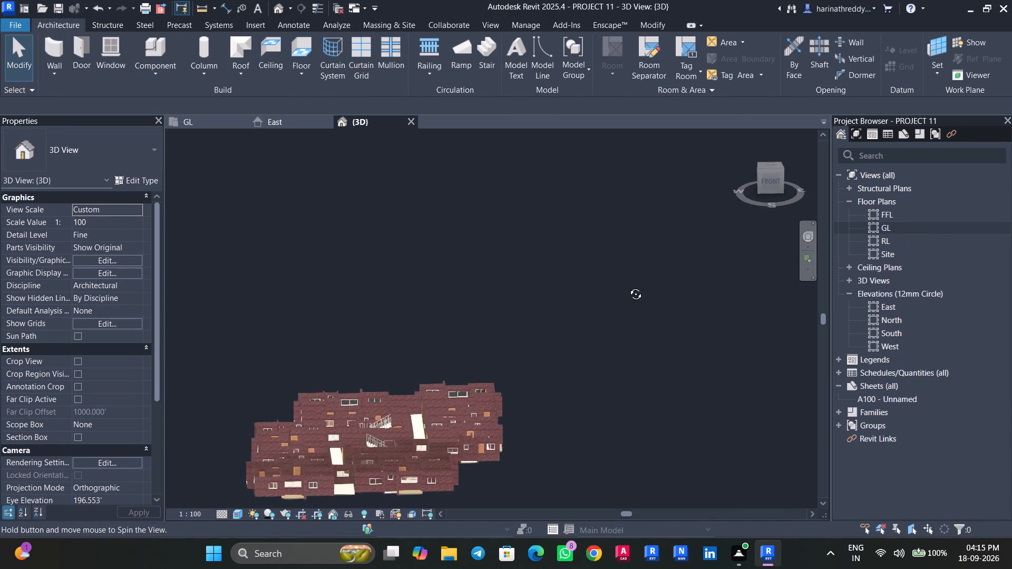
pyautogui.keyDown('shift'); pyautogui.moveTo(628, 286); pyautogui.dragTo(608, 338, button='middle'); pyautogui.keyUp('shift')
pyautogui.moveTo(600, 401); pyautogui.dragTo(726, 280, button='middle')
pyautogui.scroll(3, 624, 368)
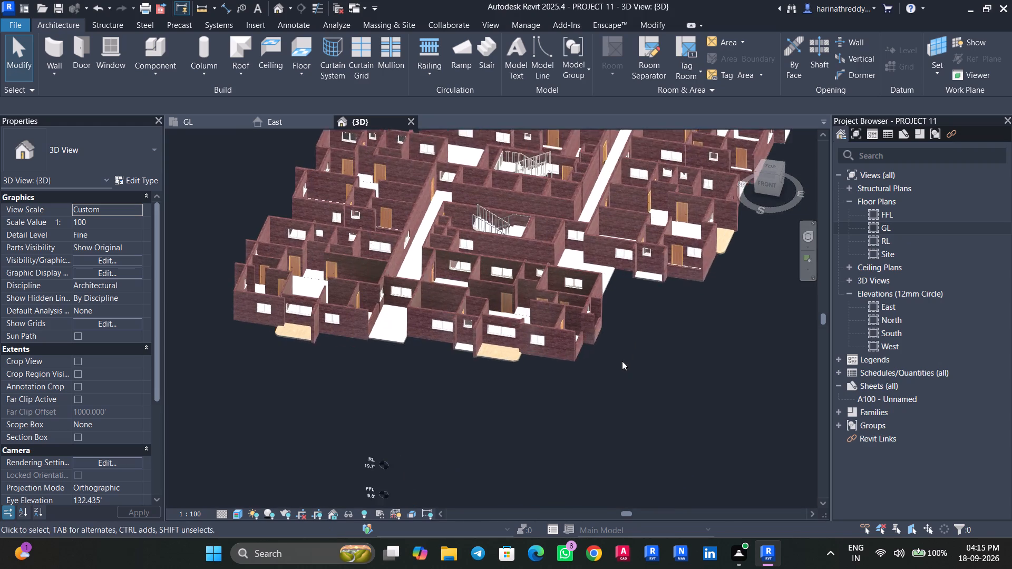
pyautogui.scroll(2, 622, 361)
pyautogui.moveTo(621, 356); pyautogui.dragTo(636, 443, button='middle')
pyautogui.hotkey('ctrl', 's')
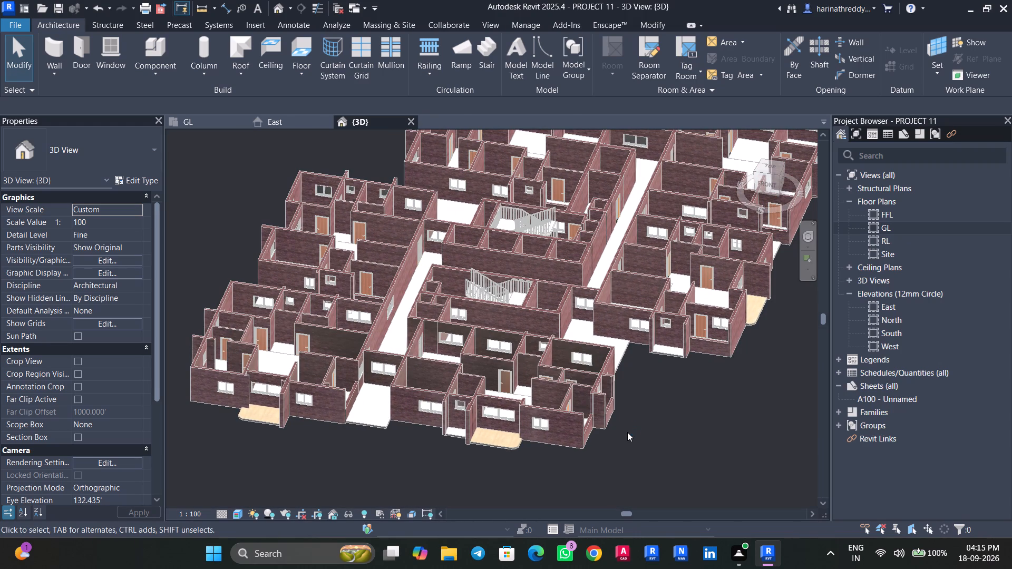
# Review the whole block in 3D, then examine the GL floor plan image around flat 5's drawing room, kitchen and utility.
pyautogui.scroll(-8, 610, 425)
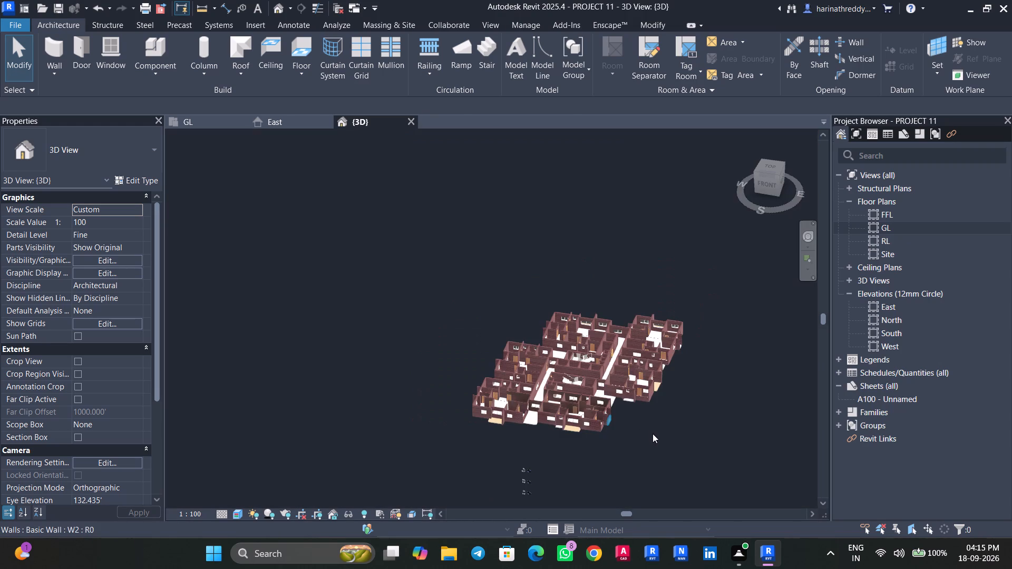
pyautogui.scroll(6, 651, 429)
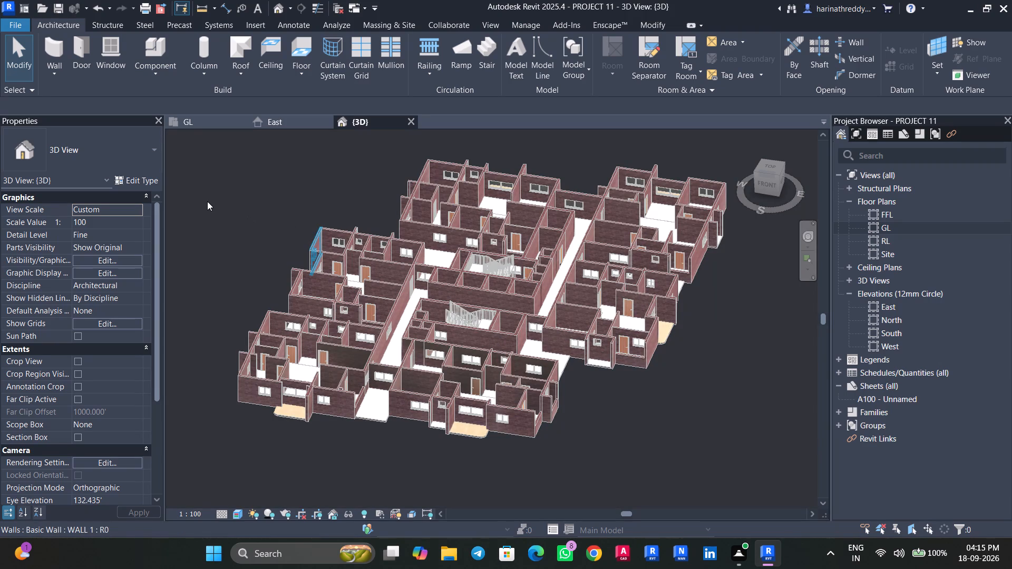
pyautogui.click(200, 118)
pyautogui.scroll(-13, 296, 299)
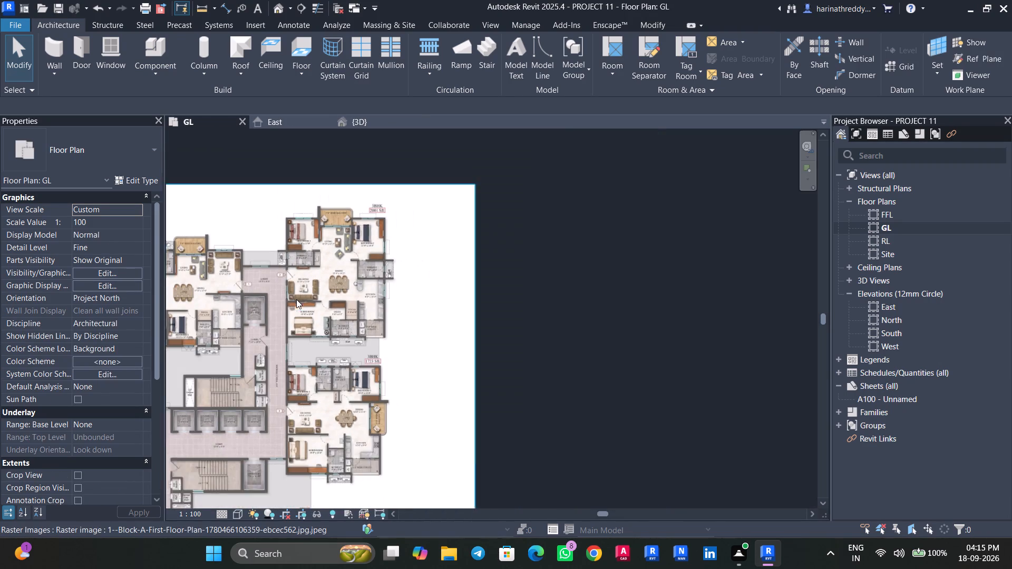
pyautogui.moveTo(561, 367); pyautogui.dragTo(728, 312, button='middle')
pyautogui.moveTo(728, 312); pyautogui.dragTo(715, 210, button='middle')
pyautogui.scroll(4, 324, 403)
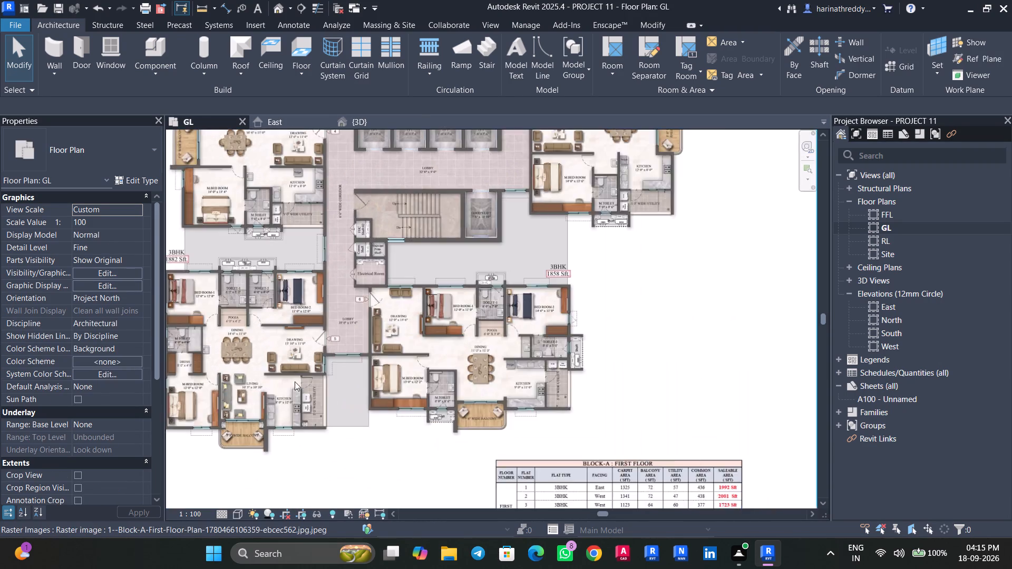
pyautogui.scroll(10, 295, 381)
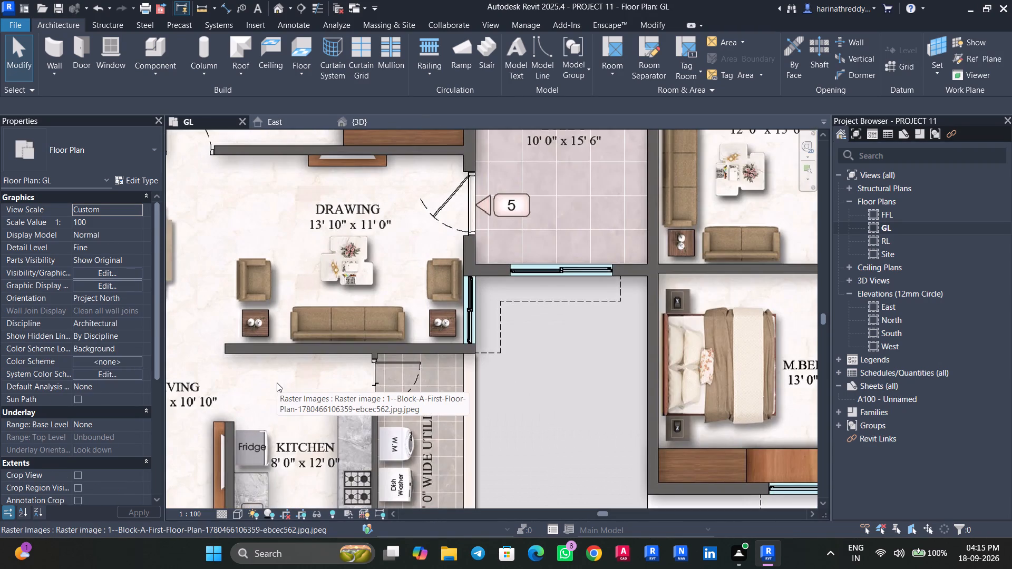
pyautogui.scroll(-9, 277, 382)
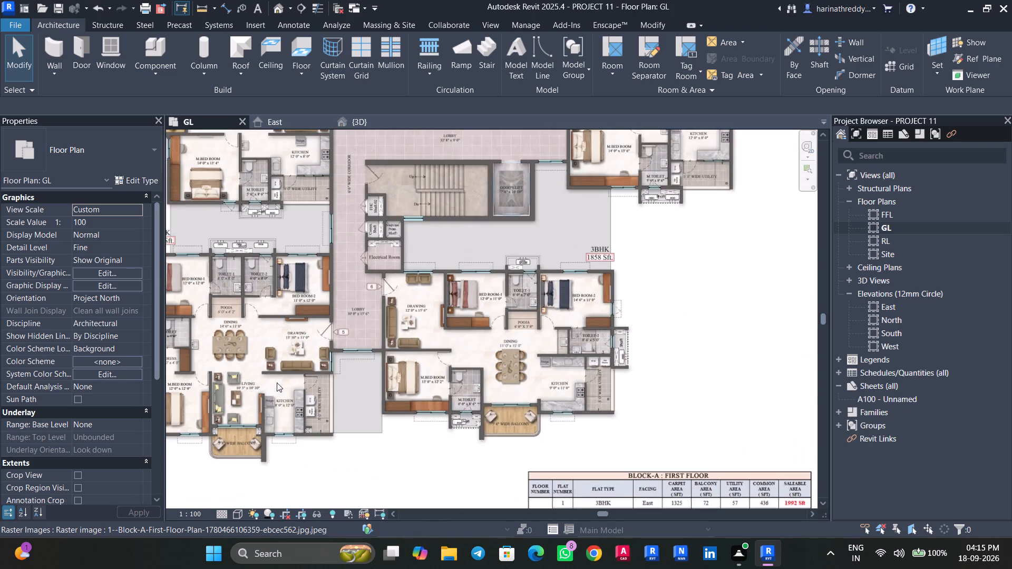
pyautogui.scroll(-3, 277, 382)
# Return to the 3D view, check the exterior around a front wide balcony, and save the project again.
pyautogui.click(359, 125)
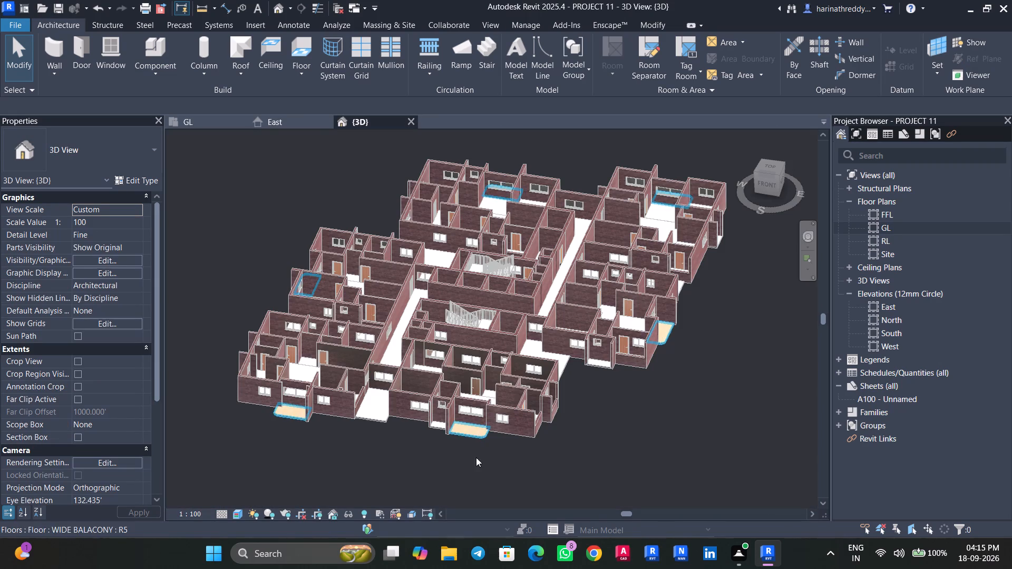
pyautogui.scroll(8, 463, 465)
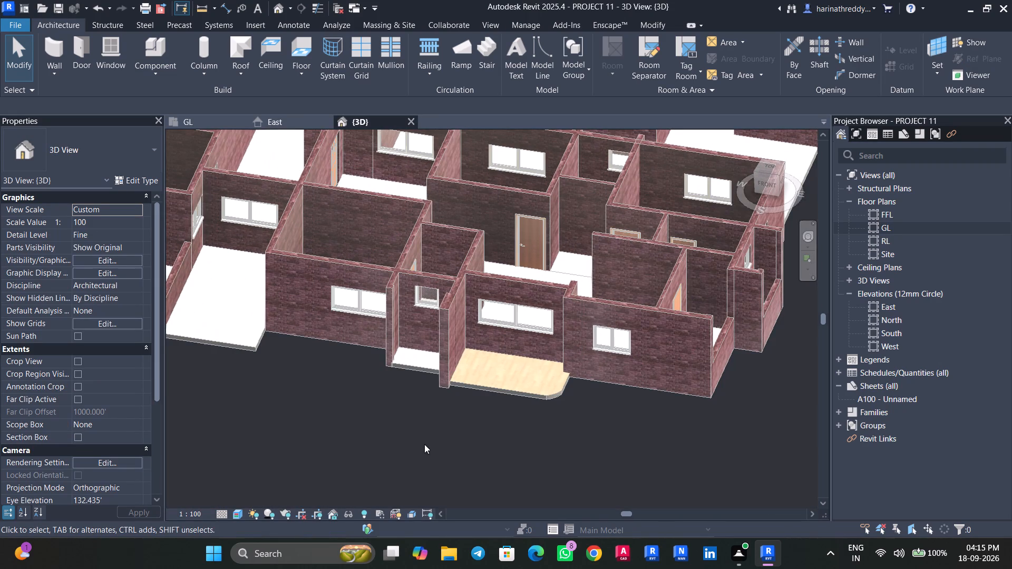
pyautogui.hotkey('ctrl', 's')
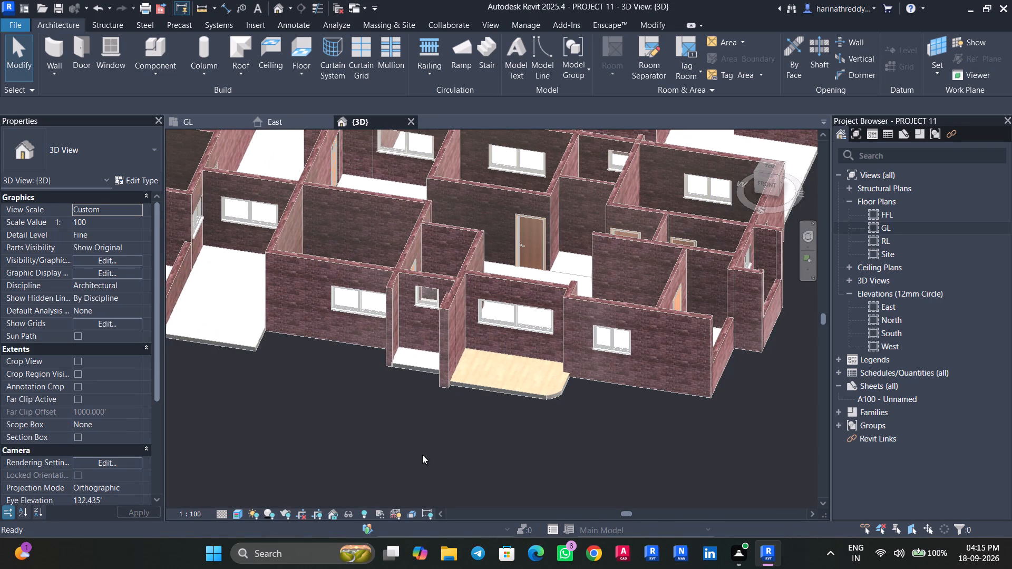
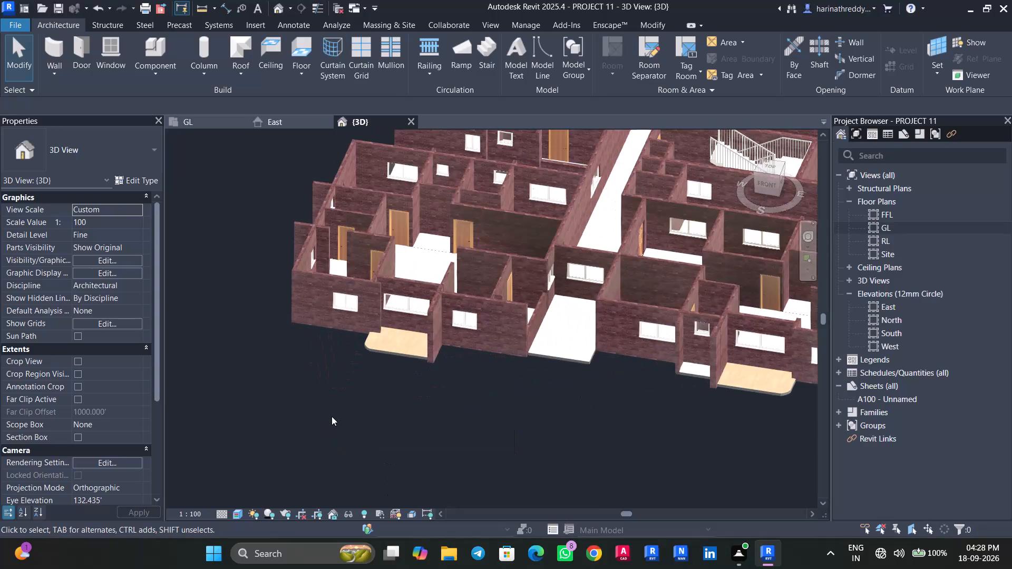
# Inspect the apartment rooms, the pooja room floor and the lobby floor in the 3D model.
pyautogui.keyDown('shift'); pyautogui.moveTo(325, 419); pyautogui.dragTo(393, 462, button='middle'); pyautogui.keyUp('shift')
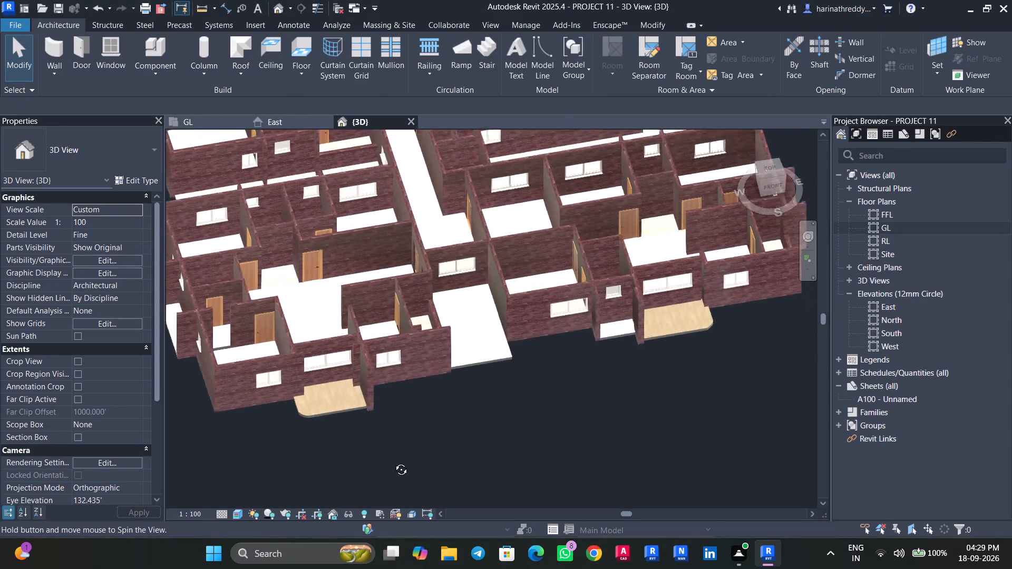
pyautogui.keyDown('shift'); pyautogui.moveTo(393, 462); pyautogui.dragTo(441, 462, button='middle'); pyautogui.keyUp('shift')
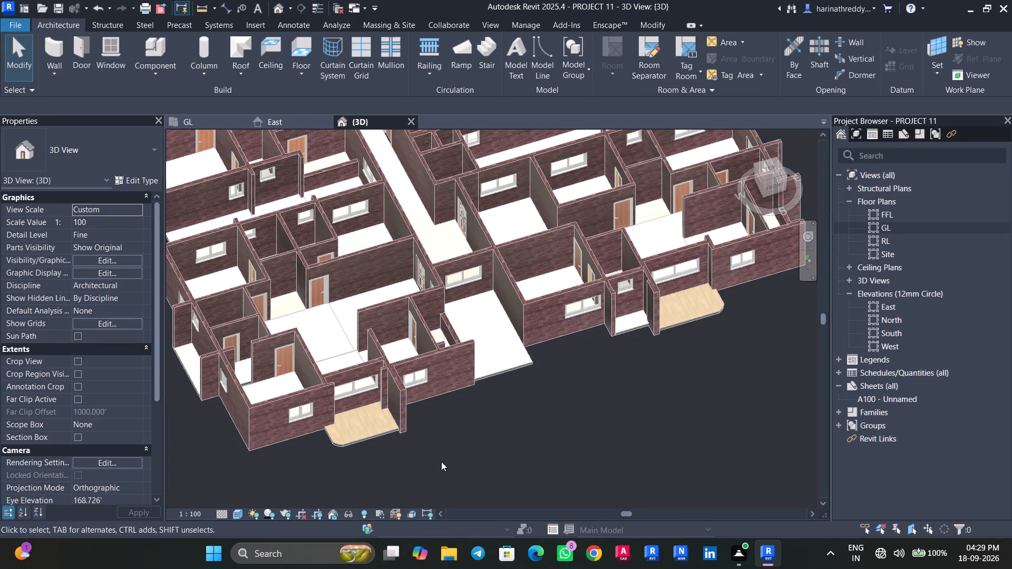
pyautogui.scroll(8, 353, 287)
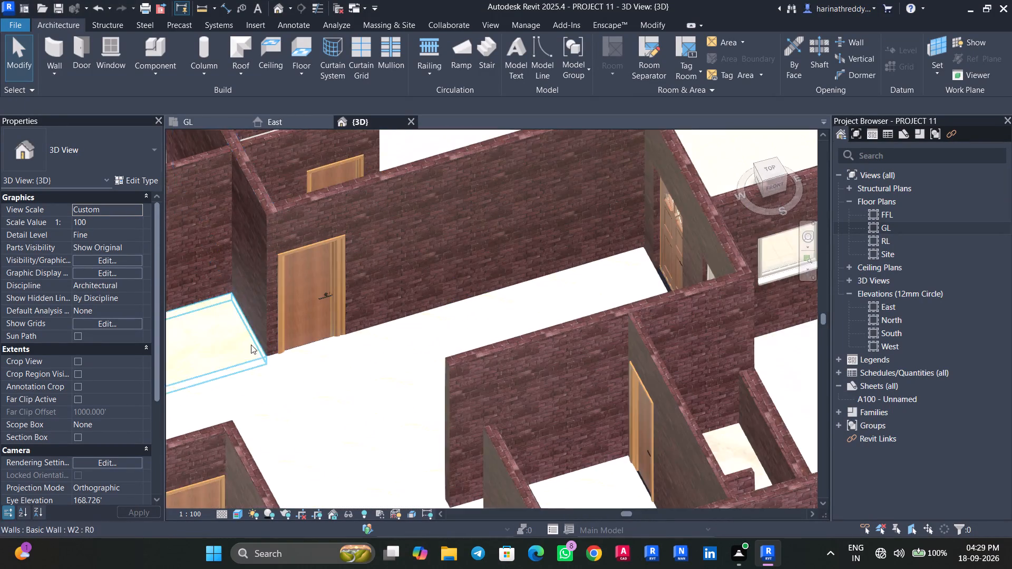
pyautogui.scroll(2, 251, 345)
pyautogui.moveTo(255, 351); pyautogui.dragTo(396, 475, button='middle')
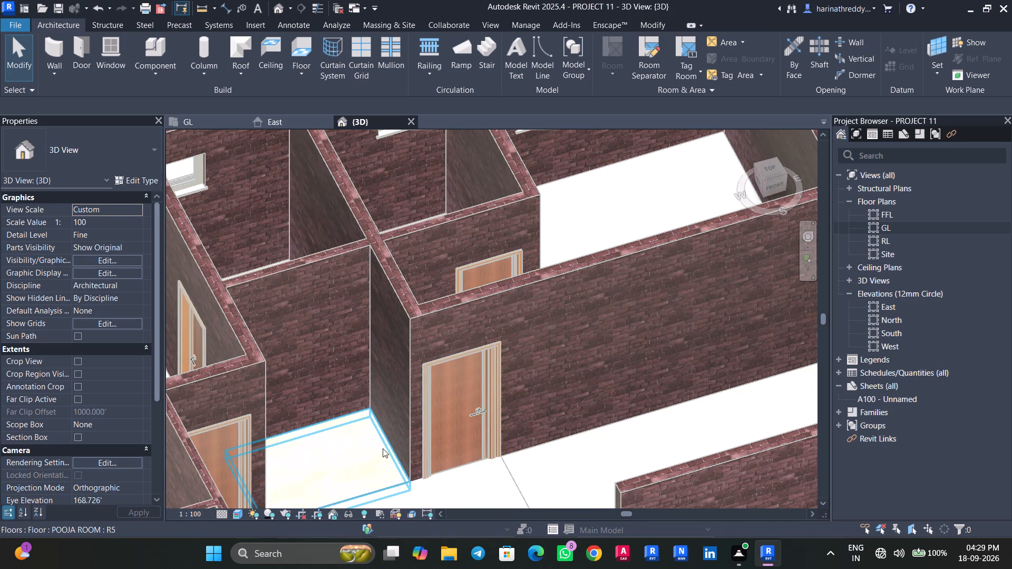
pyautogui.scroll(-8, 383, 448)
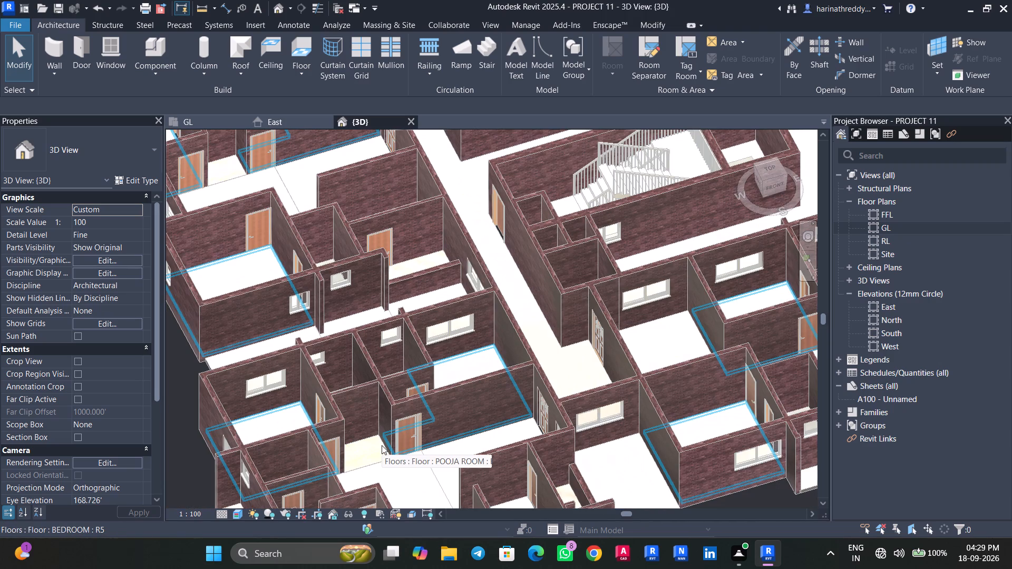
pyautogui.scroll(3, 382, 445)
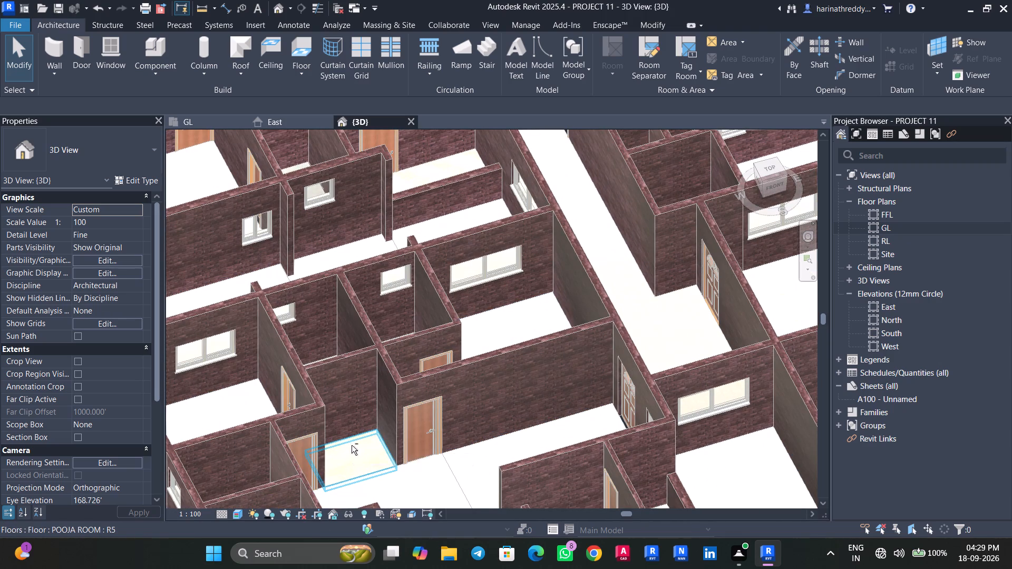
pyautogui.keyDown('shift'); pyautogui.moveTo(352, 450); pyautogui.dragTo(395, 528, button='middle'); pyautogui.keyUp('shift')
pyautogui.scroll(-7, 403, 446)
pyautogui.scroll(6, 439, 413)
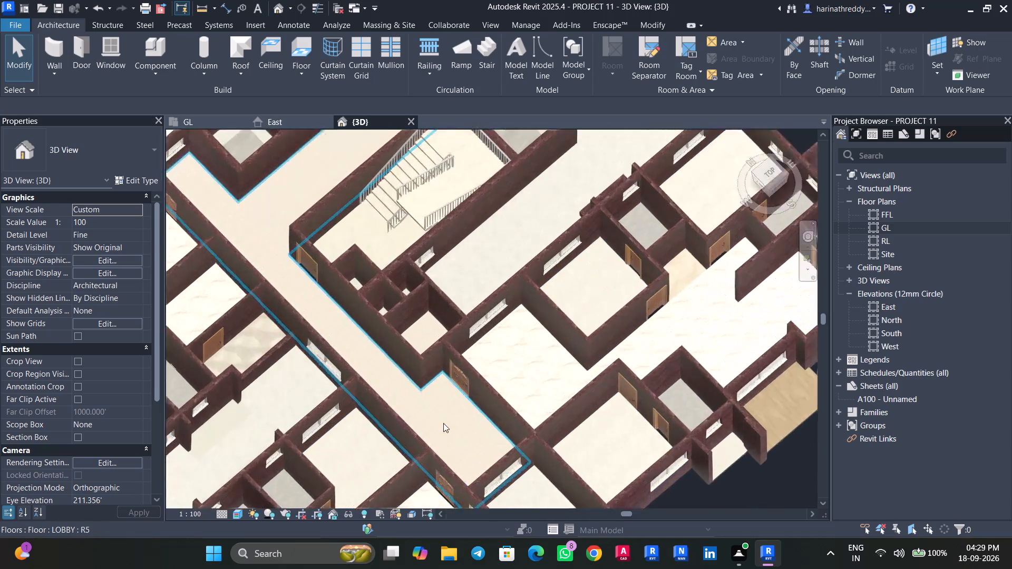
pyautogui.scroll(12, 443, 423)
pyautogui.scroll(-8, 444, 426)
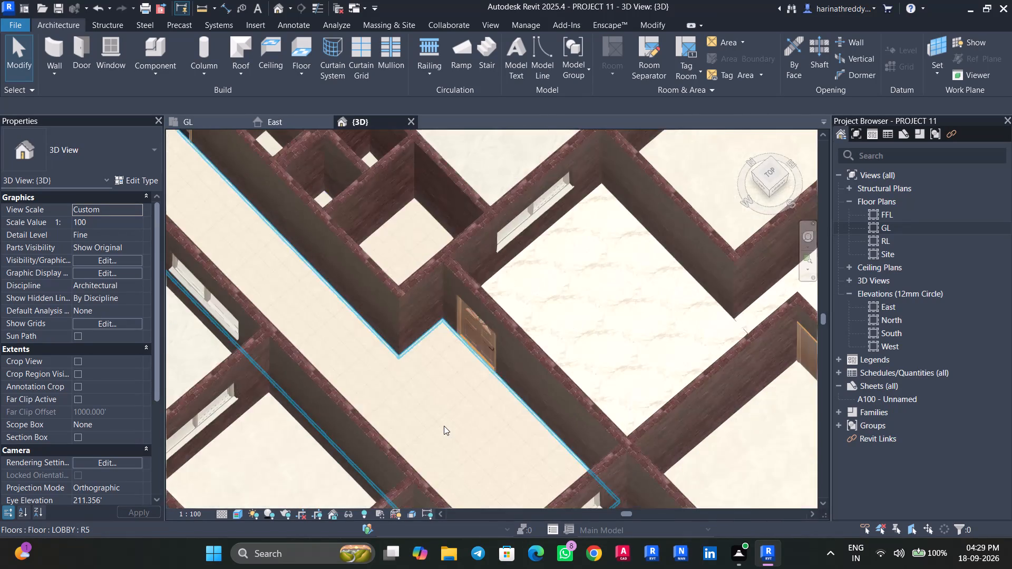
pyautogui.scroll(-11, 444, 426)
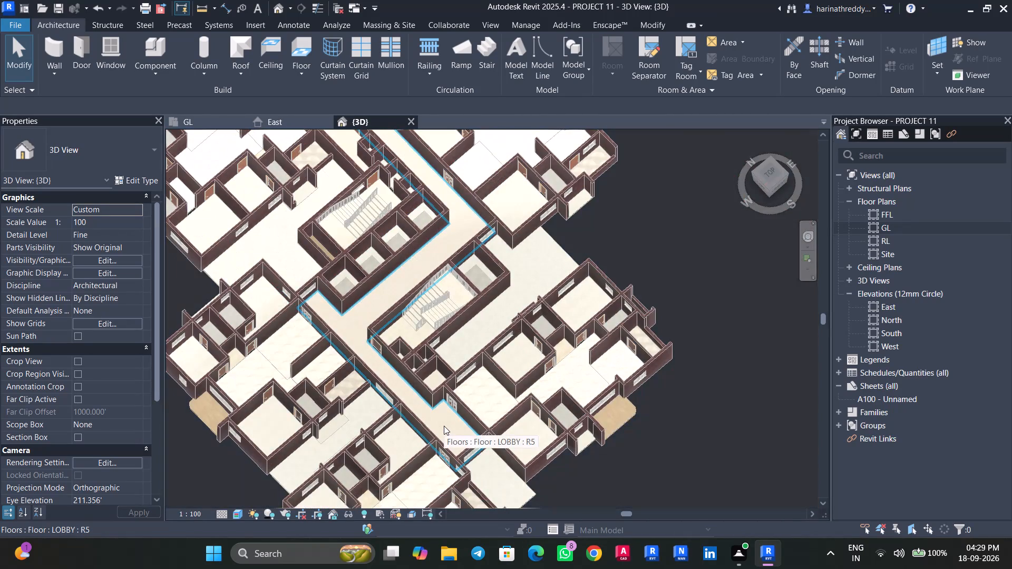
# Examine the central core's staircases, lift shafts and STP shaft floor in the 3D model.
pyautogui.moveTo(444, 426); pyautogui.dragTo(513, 484, button='middle')
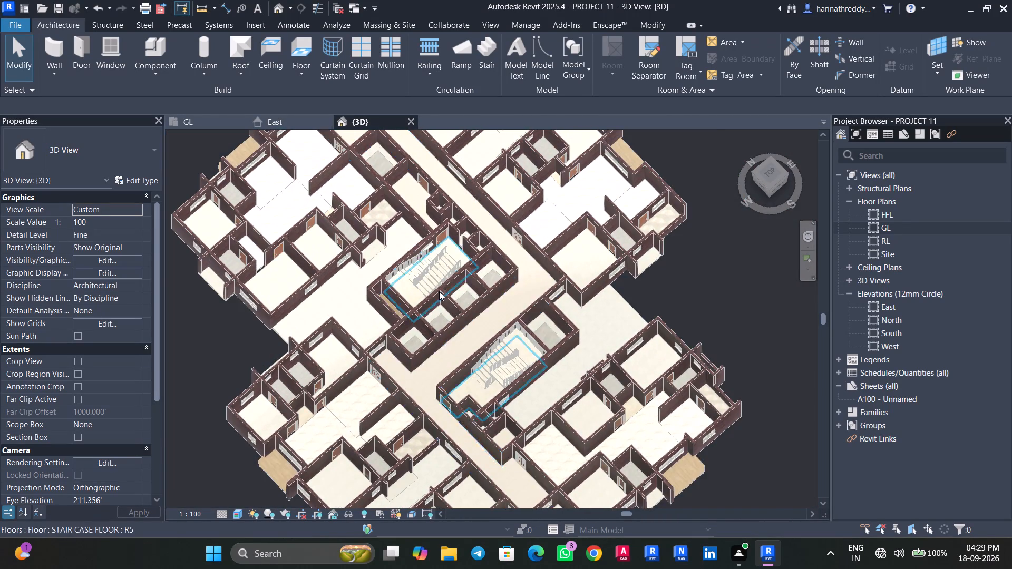
pyautogui.scroll(11, 442, 278)
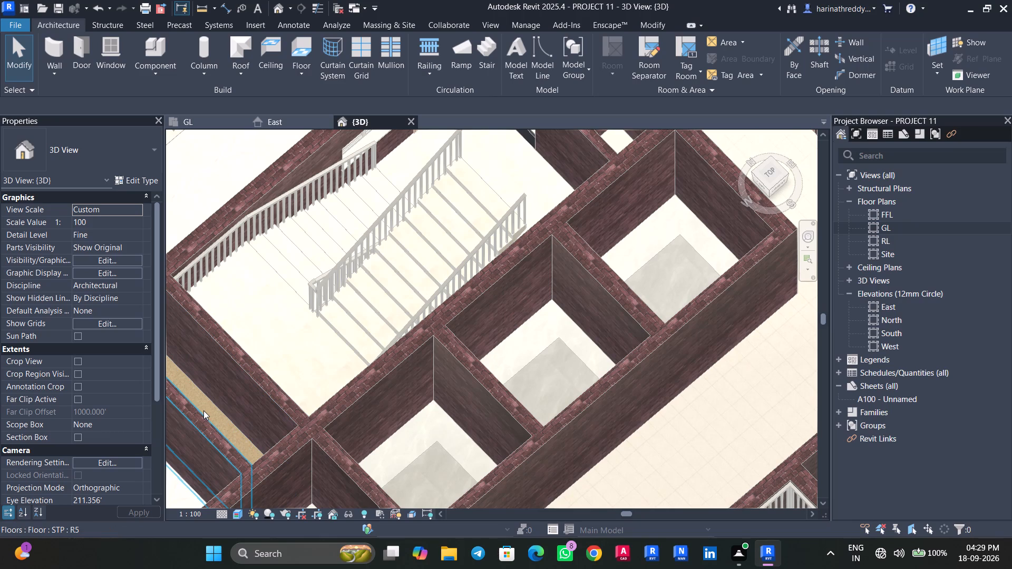
pyautogui.keyDown('shift'); pyautogui.moveTo(222, 416); pyautogui.dragTo(209, 442, button='middle'); pyautogui.keyUp('shift')
pyautogui.scroll(-3, 218, 433)
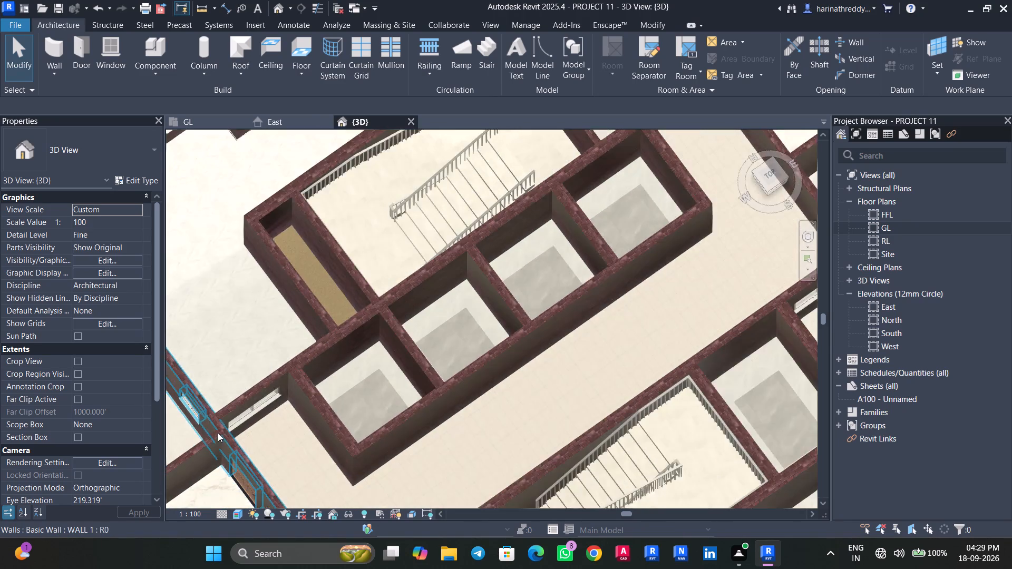
pyautogui.scroll(-3, 218, 433)
pyautogui.keyDown('shift'); pyautogui.moveTo(287, 348); pyautogui.dragTo(276, 401, button='middle'); pyautogui.keyUp('shift')
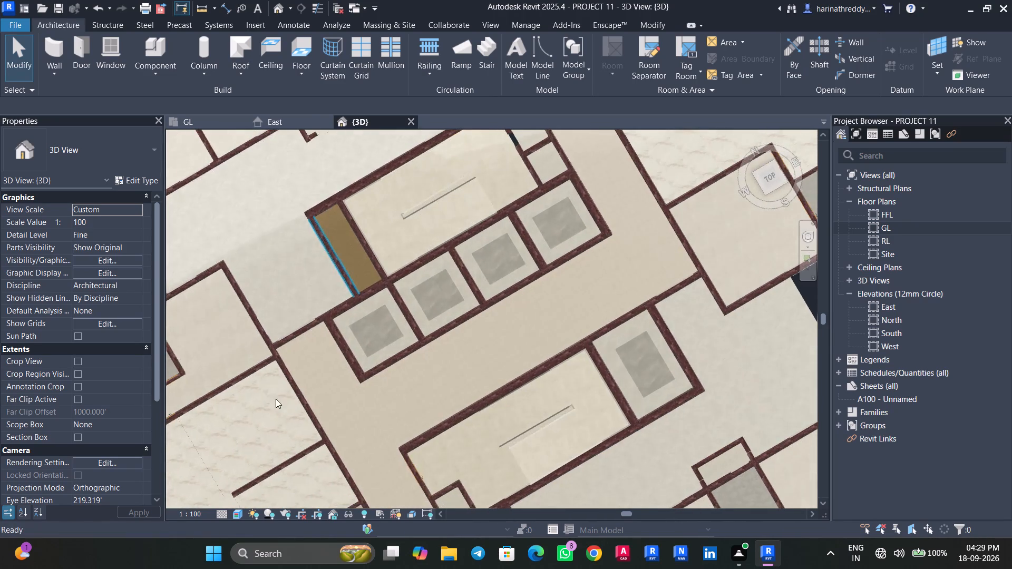
pyautogui.scroll(6, 352, 262)
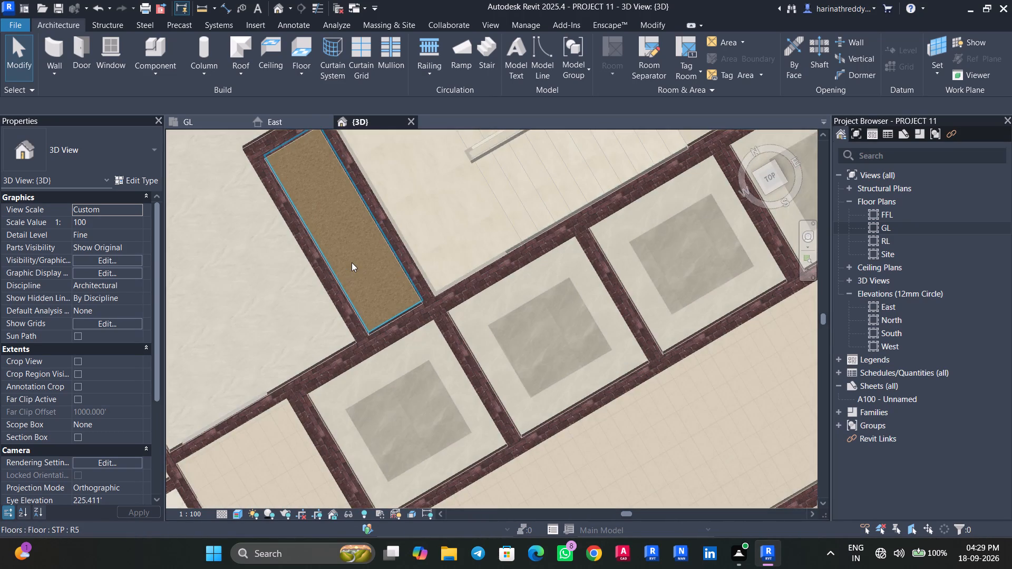
pyautogui.scroll(-7, 352, 262)
pyautogui.scroll(1, 352, 262)
pyautogui.scroll(-3, 352, 262)
pyautogui.scroll(1, 352, 262)
pyautogui.scroll(-9, 352, 262)
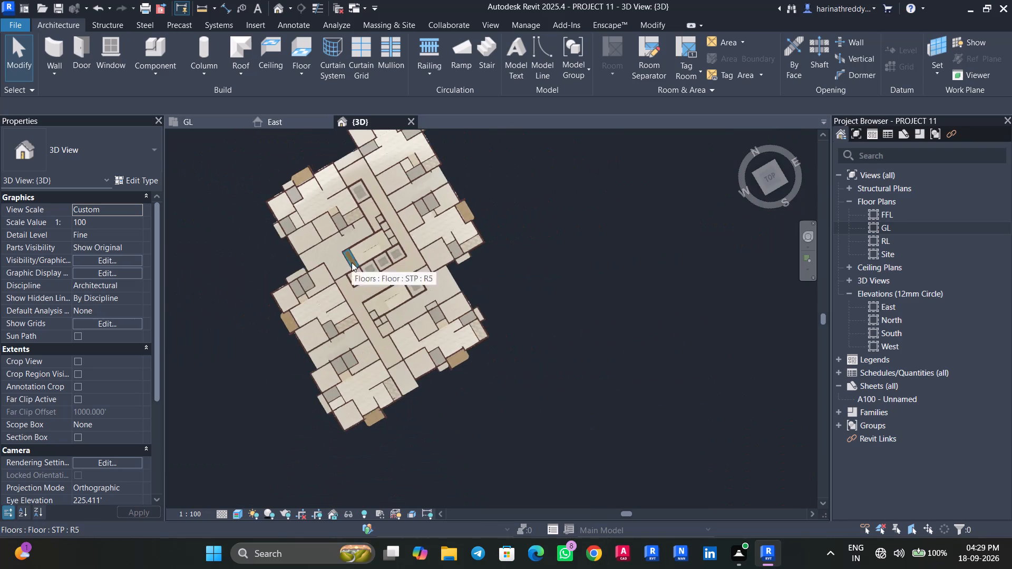
# Inspect the building in 3D from a corner view, checking the extent of the outdoor flooring between the apartments.
pyautogui.click(767, 193)
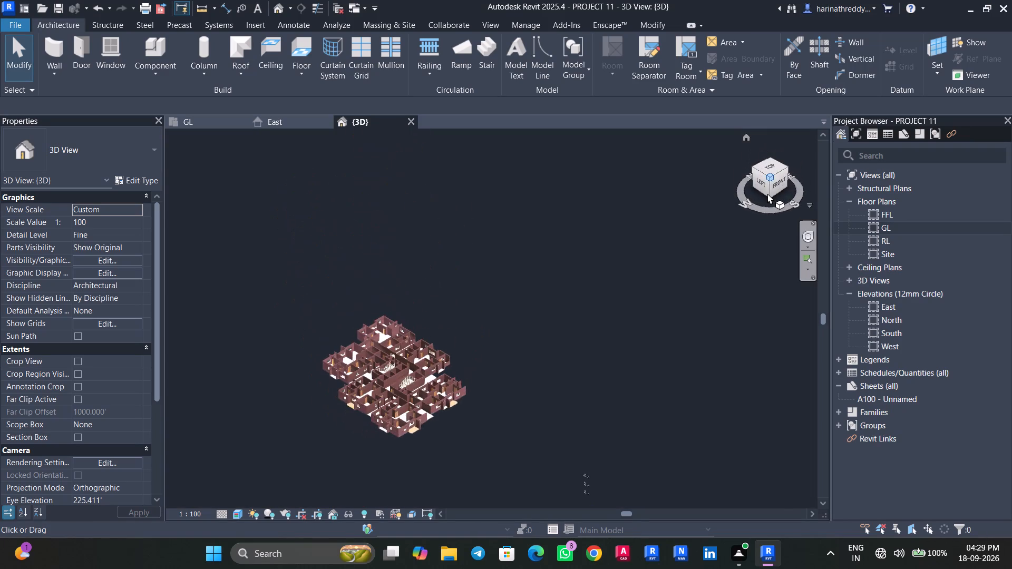
pyautogui.scroll(8, 520, 293)
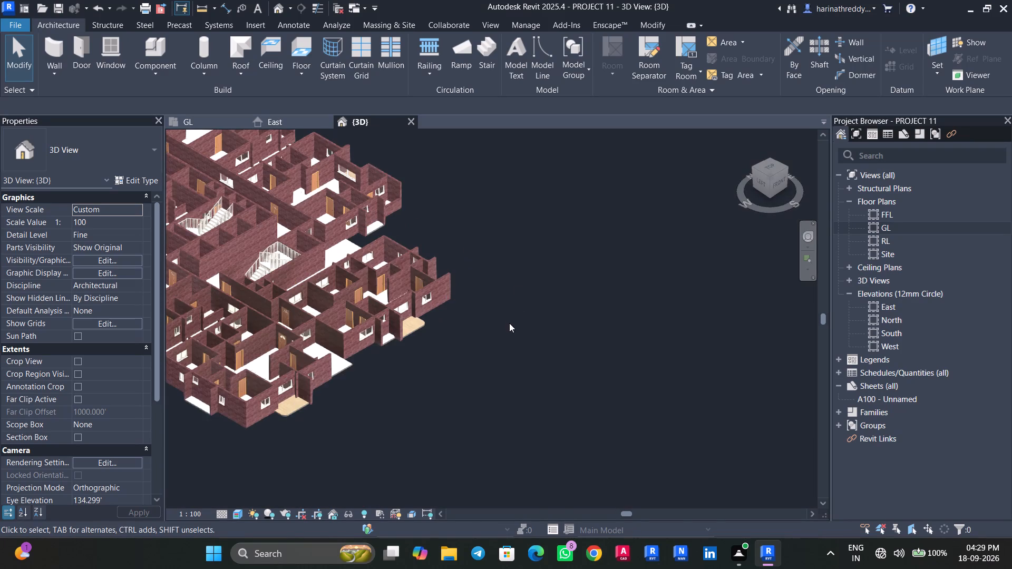
pyautogui.moveTo(507, 326); pyautogui.dragTo(528, 461, button='middle')
pyautogui.scroll(5, 352, 349)
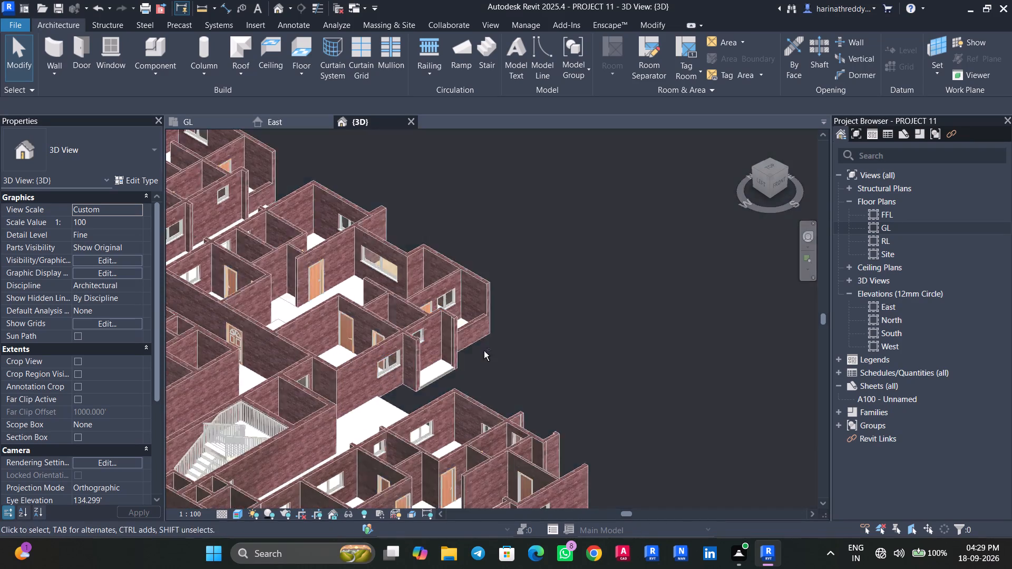
pyautogui.keyDown('shift'); pyautogui.moveTo(484, 352); pyautogui.dragTo(472, 466, button='middle'); pyautogui.keyUp('shift')
pyautogui.keyDown('shift'); pyautogui.scroll(1, 469, 449); pyautogui.keyUp('shift')
pyautogui.click(418, 256)
pyautogui.scroll(-4, 540, 226)
pyautogui.scroll(1, 540, 226)
pyautogui.scroll(-2, 540, 226)
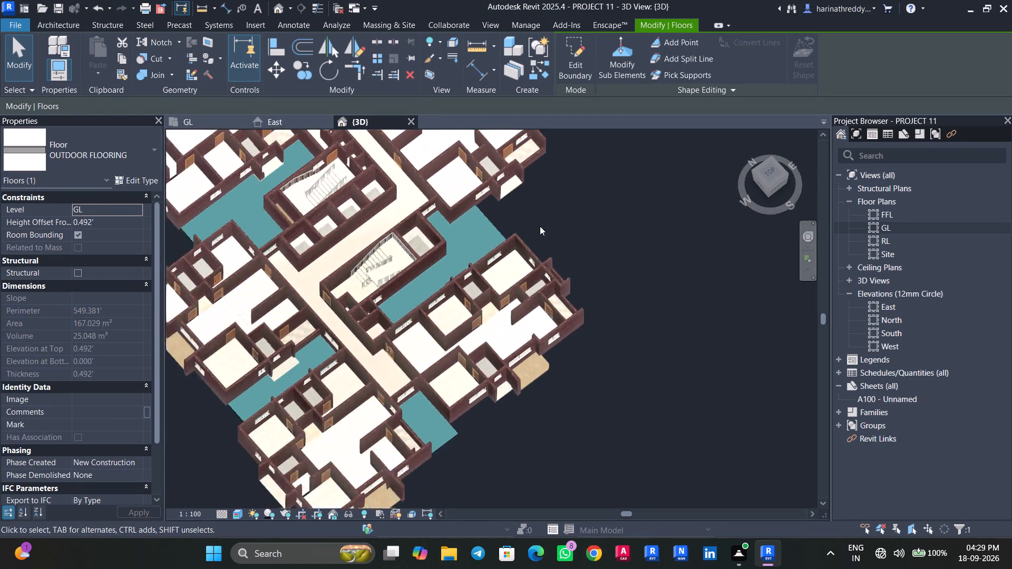
pyautogui.scroll(-6, 540, 226)
pyautogui.press('Escape')
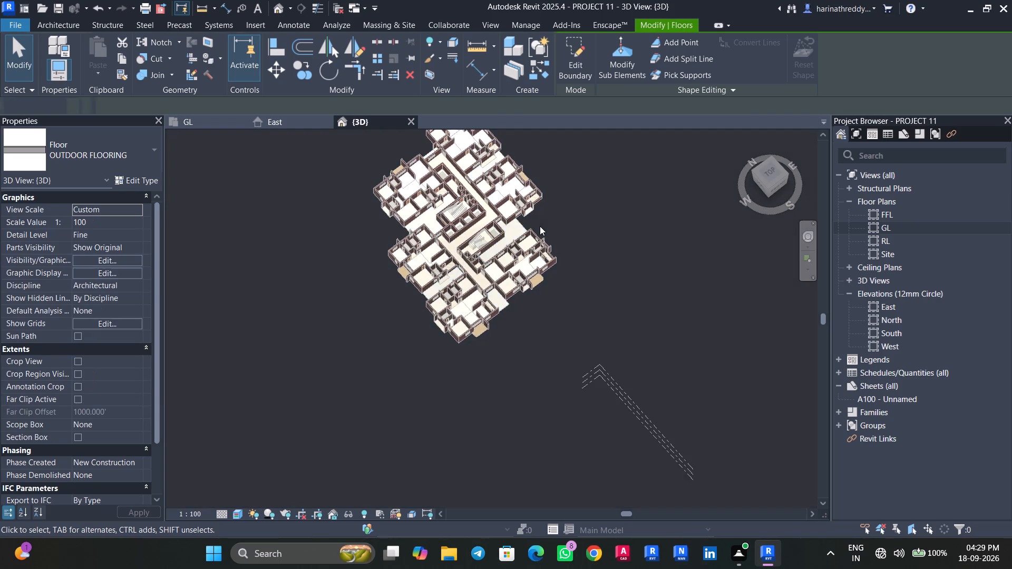
pyautogui.press('Escape')
pyautogui.scroll(4, 540, 226)
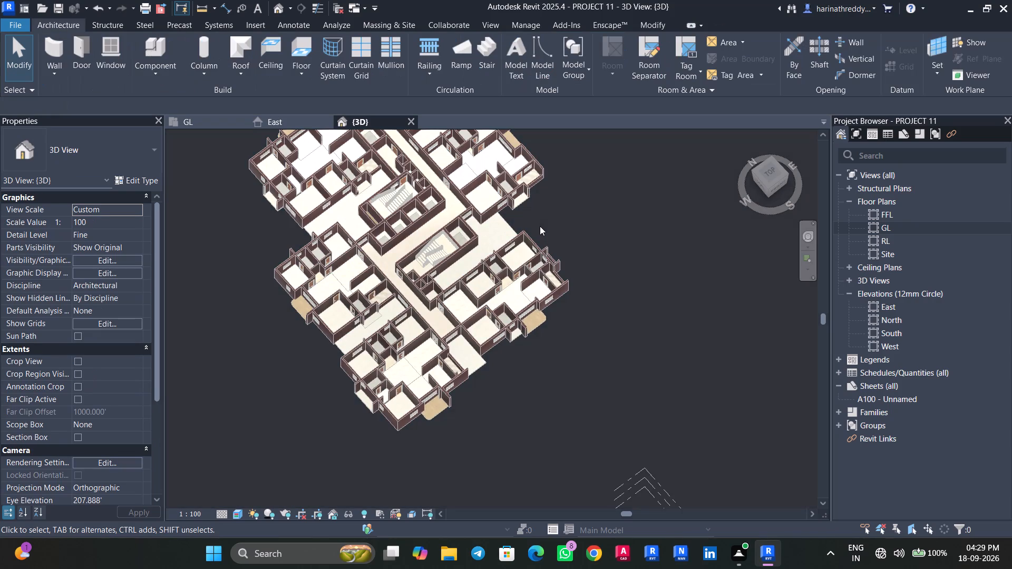
pyautogui.scroll(-3, 540, 226)
pyautogui.scroll(3, 540, 226)
pyautogui.scroll(4, 485, 383)
pyautogui.scroll(-2, 500, 350)
pyautogui.keyDown('shift'); pyautogui.moveTo(504, 372); pyautogui.dragTo(540, 327, button='middle'); pyautogui.keyUp('shift')
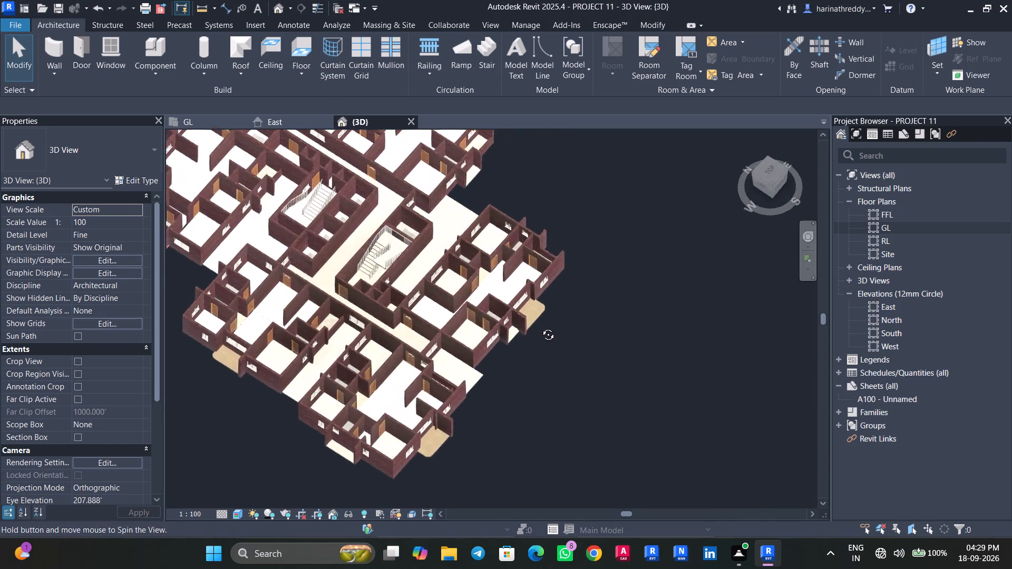
pyautogui.keyDown('shift'); pyautogui.moveTo(540, 327); pyautogui.dragTo(546, 318, button='middle'); pyautogui.keyUp('shift')
# Examine the lifts and their door openings beside the lobby on the GL floor plan's reference image.
pyautogui.click(208, 127)
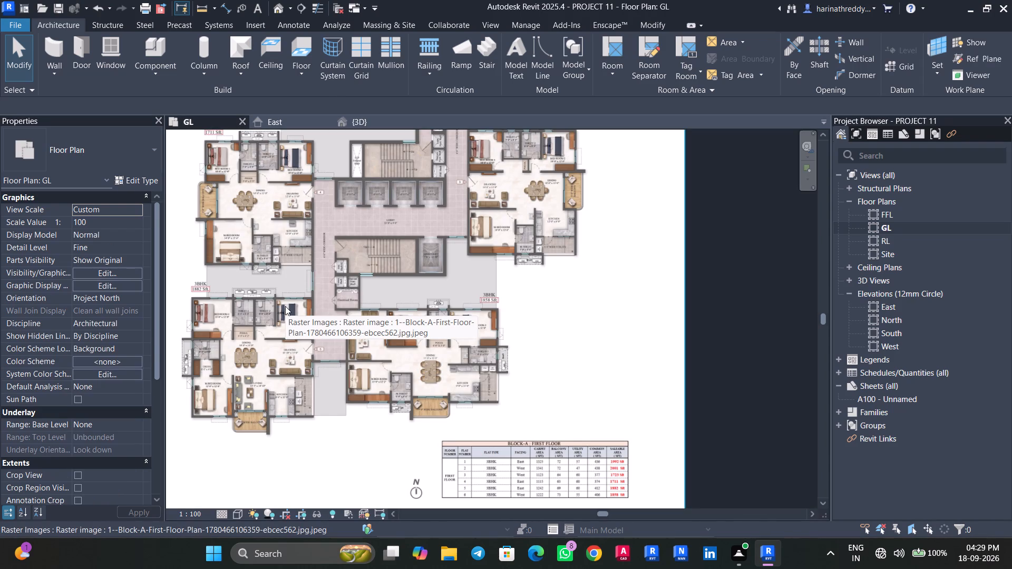
pyautogui.scroll(-2, 432, 363)
pyautogui.scroll(4, 399, 426)
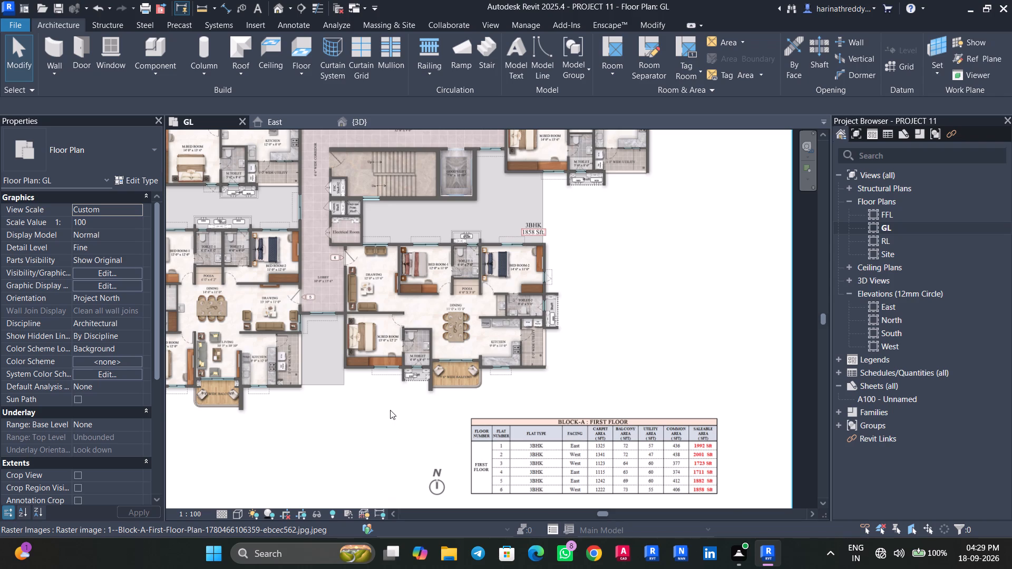
pyautogui.moveTo(391, 407); pyautogui.dragTo(419, 476, button='middle')
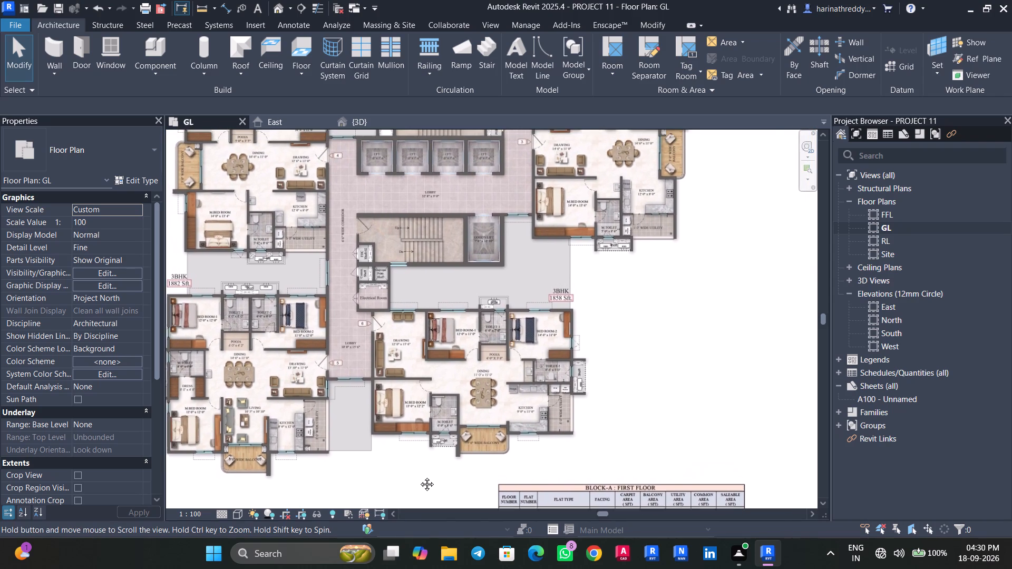
pyautogui.moveTo(419, 476); pyautogui.dragTo(444, 541, button='middle')
pyautogui.moveTo(425, 270); pyautogui.dragTo(429, 299, button='middle')
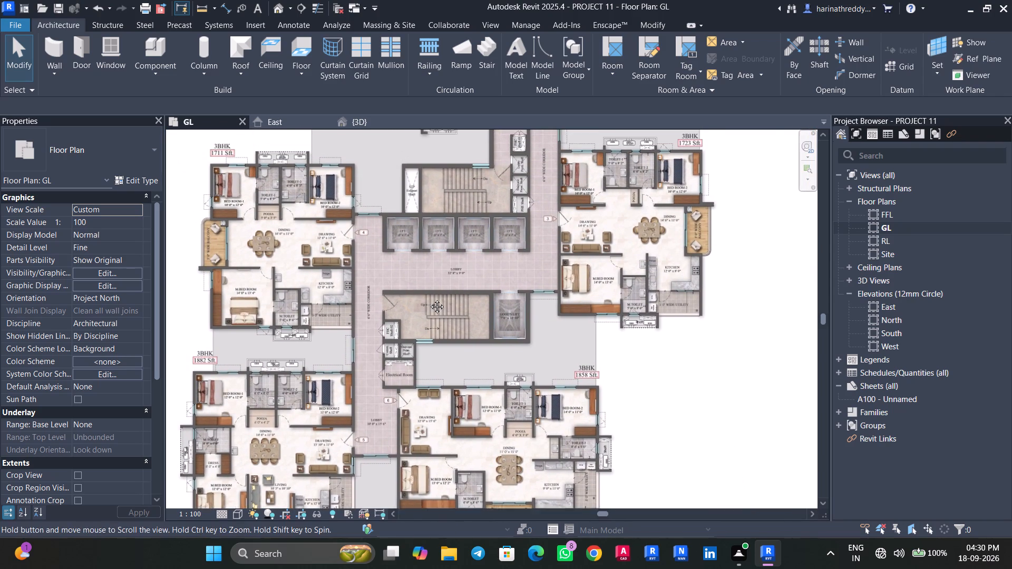
pyautogui.moveTo(429, 299); pyautogui.dragTo(432, 372, button='middle')
pyautogui.scroll(12, 422, 340)
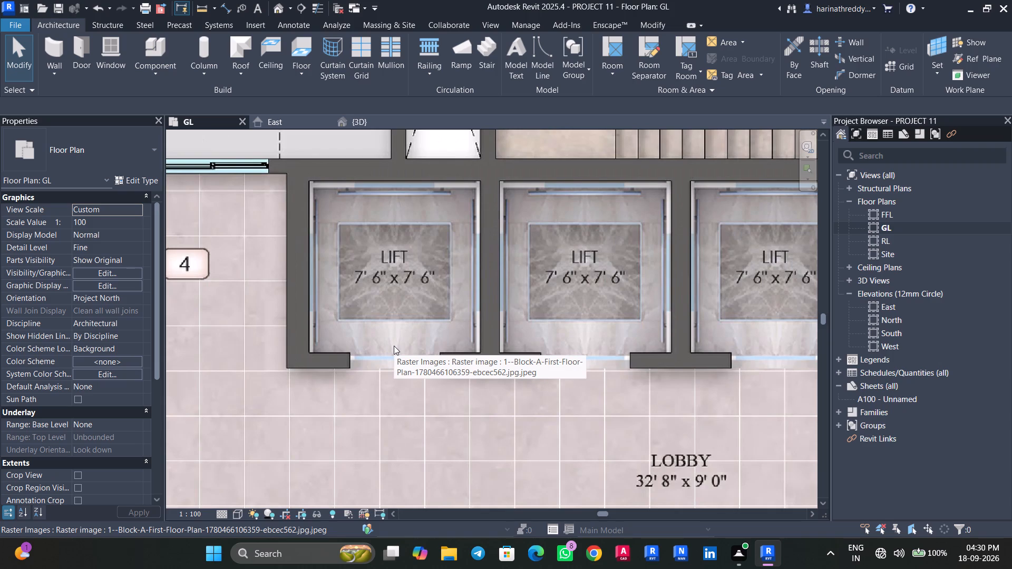
pyautogui.scroll(-3, 394, 346)
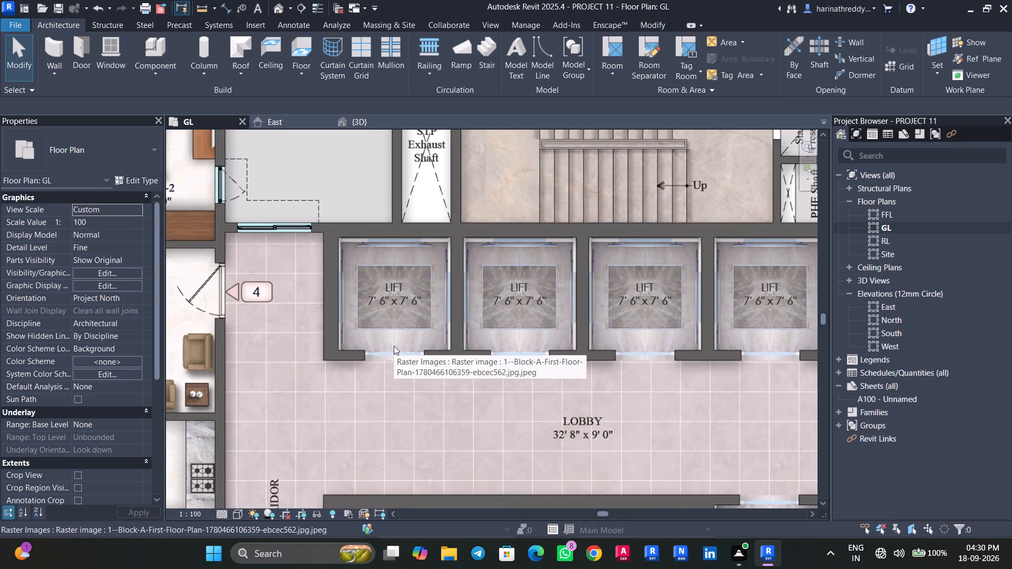
# Examine the row of four lift shafts beside the lobby in the 3D model from a north-up top view.
pyautogui.click(362, 119)
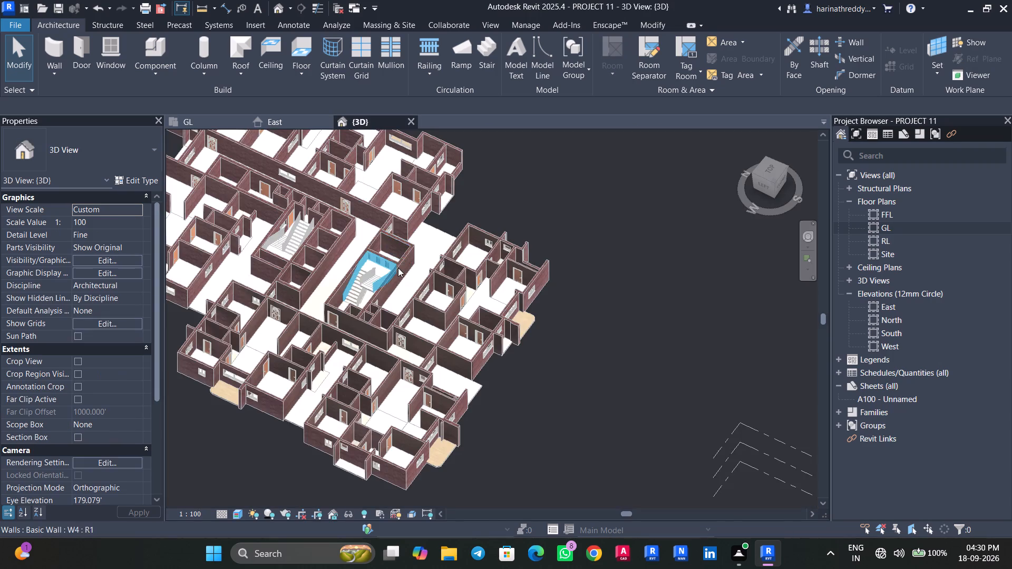
pyautogui.scroll(-3, 400, 271)
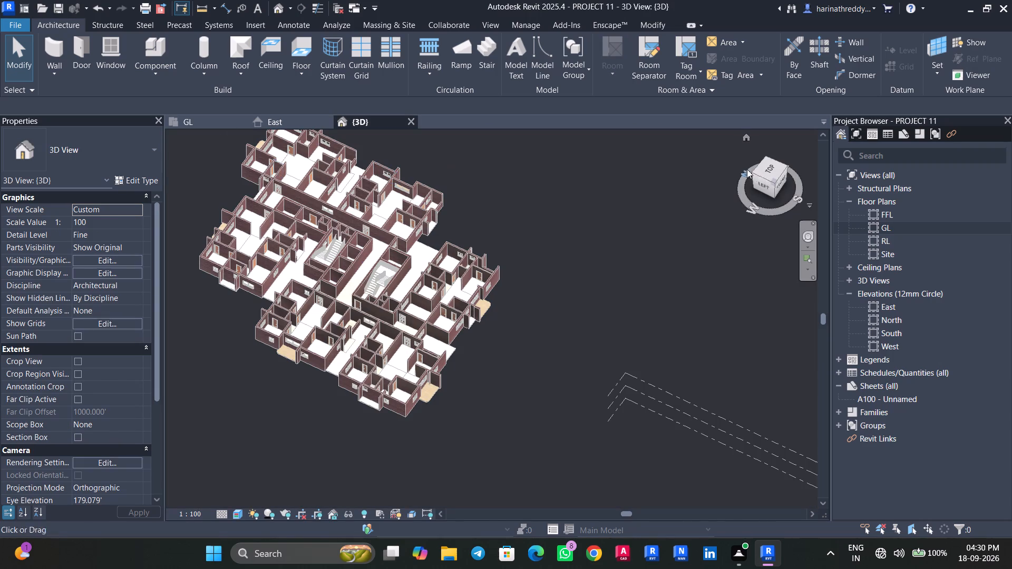
pyautogui.click(769, 172)
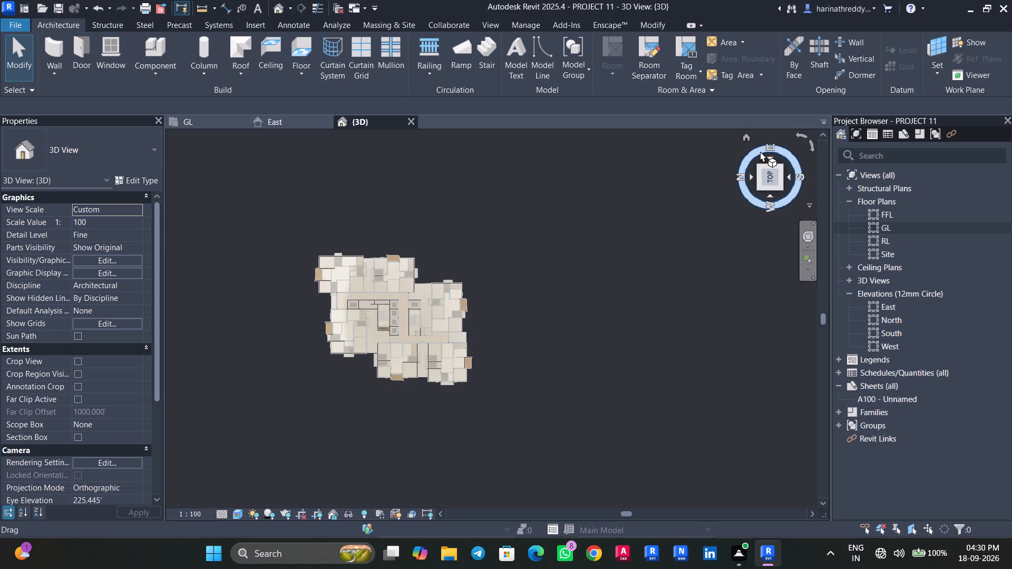
pyautogui.moveTo(741, 176); pyautogui.dragTo(698, 150)
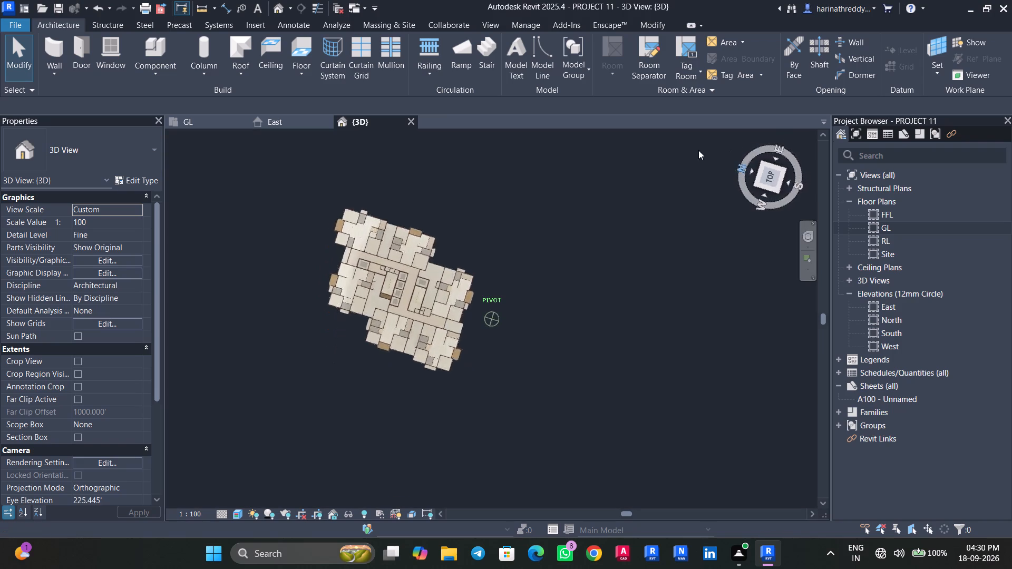
pyautogui.moveTo(698, 150); pyautogui.dragTo(528, 184)
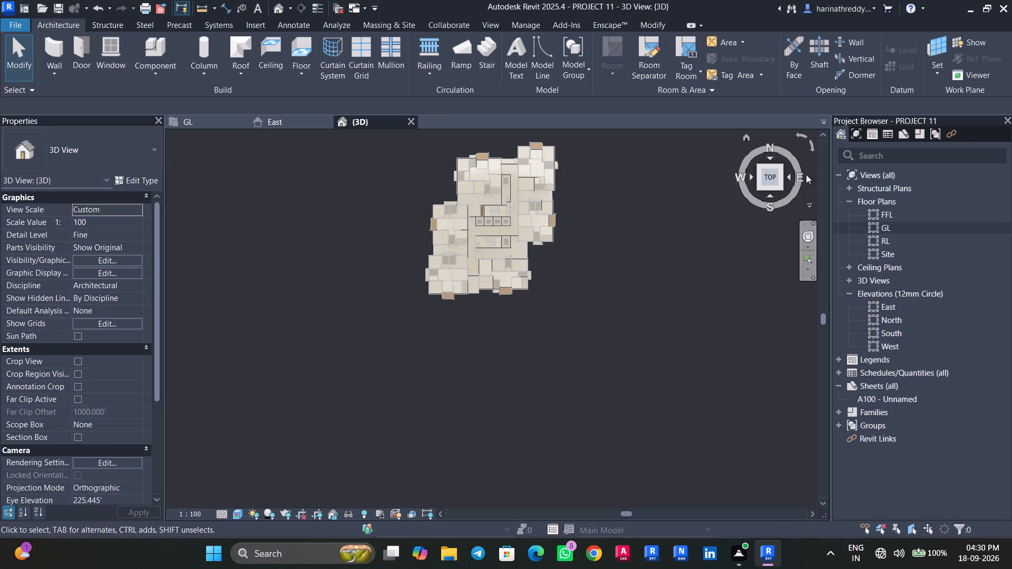
pyautogui.click(767, 176)
pyautogui.scroll(9, 540, 225)
pyautogui.moveTo(465, 174); pyautogui.dragTo(441, 352, button='middle')
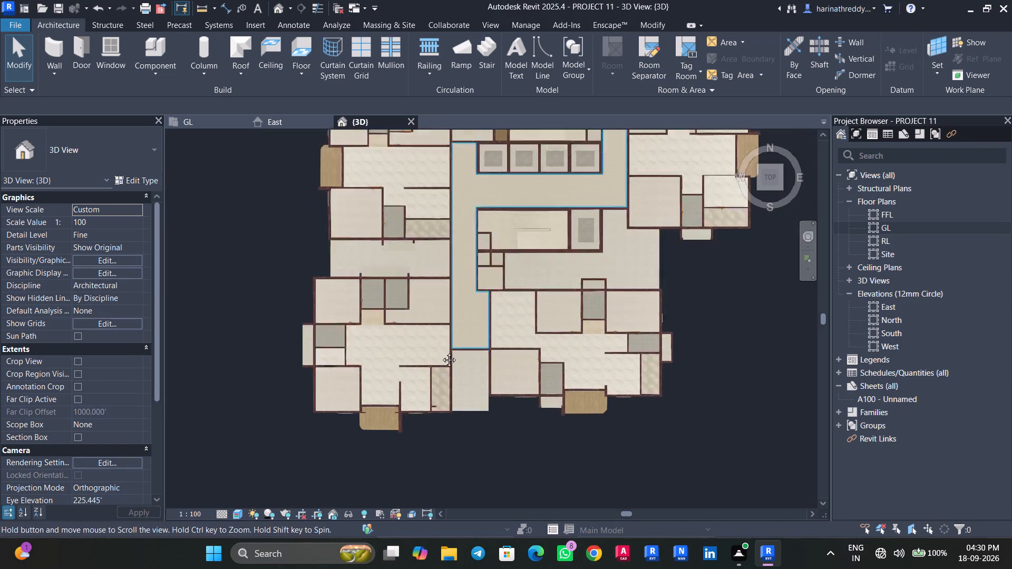
pyautogui.moveTo(441, 352); pyautogui.dragTo(432, 392, button='middle')
pyautogui.scroll(10, 510, 306)
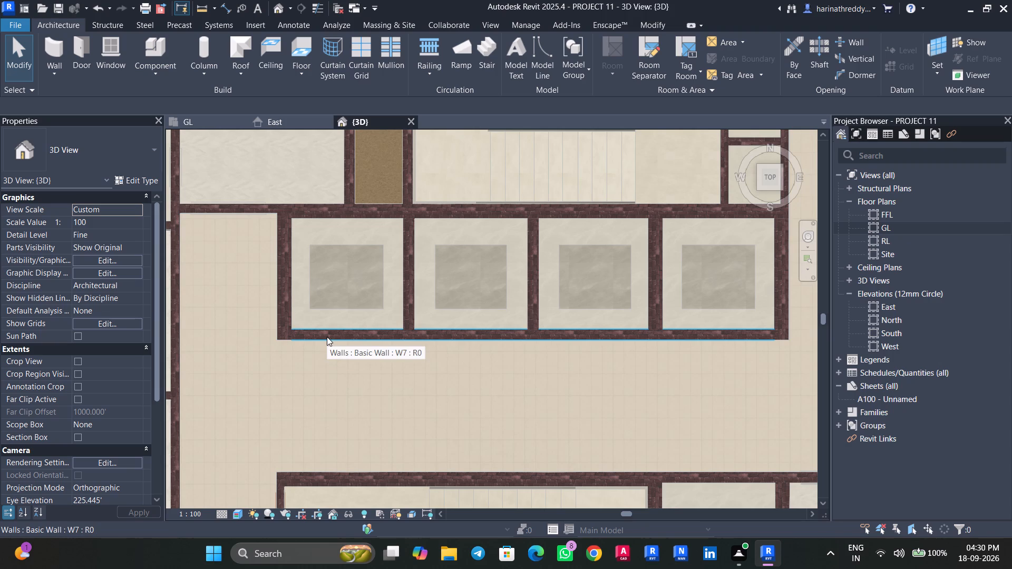
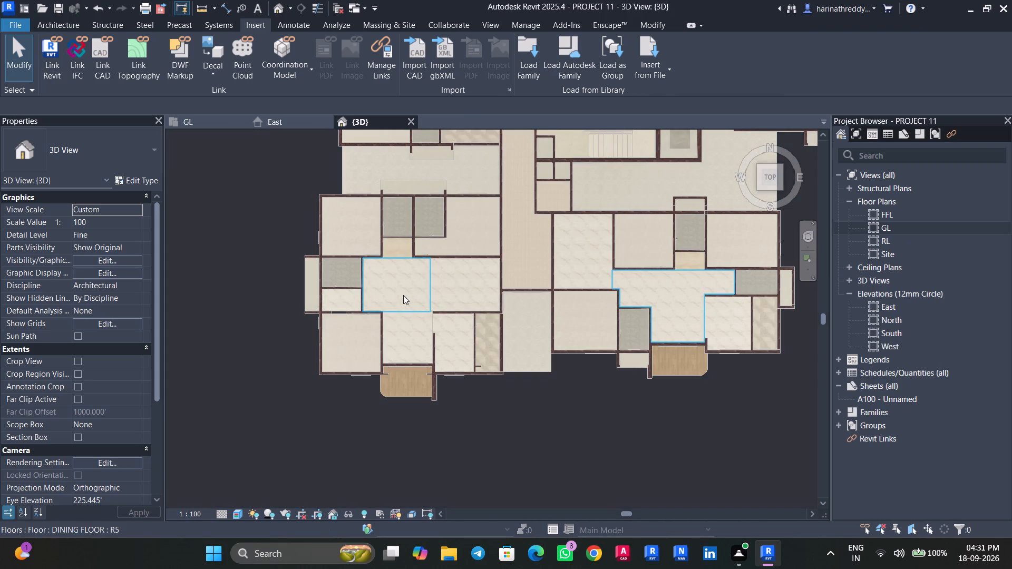
# Examine the apartments and their balconies around the building in the 3D model from the top view.
pyautogui.scroll(12, 679, 390)
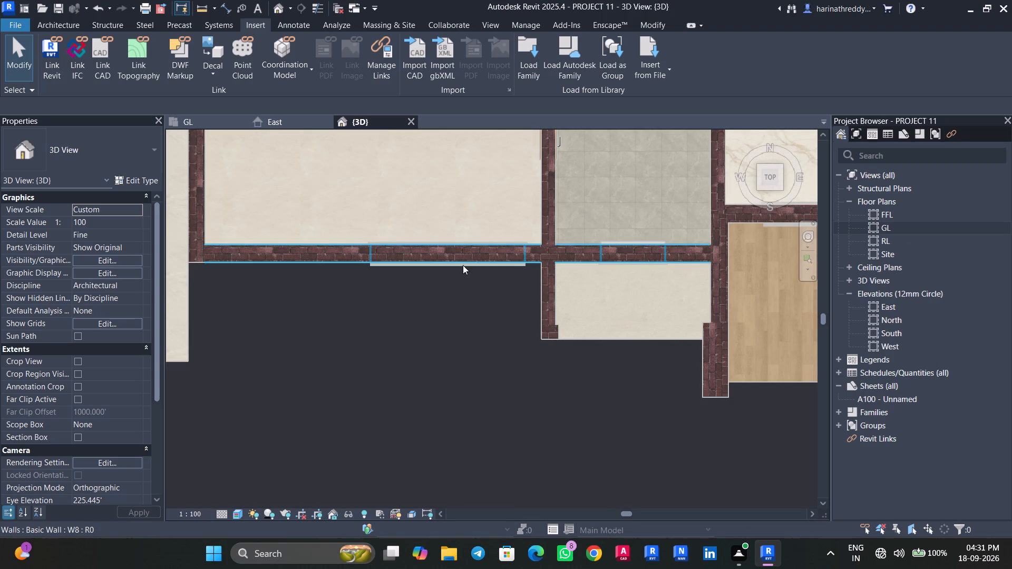
pyautogui.scroll(-4, 459, 365)
pyautogui.moveTo(456, 397); pyautogui.dragTo(401, 467, button='middle')
pyautogui.moveTo(763, 435); pyautogui.dragTo(714, 472, button='middle')
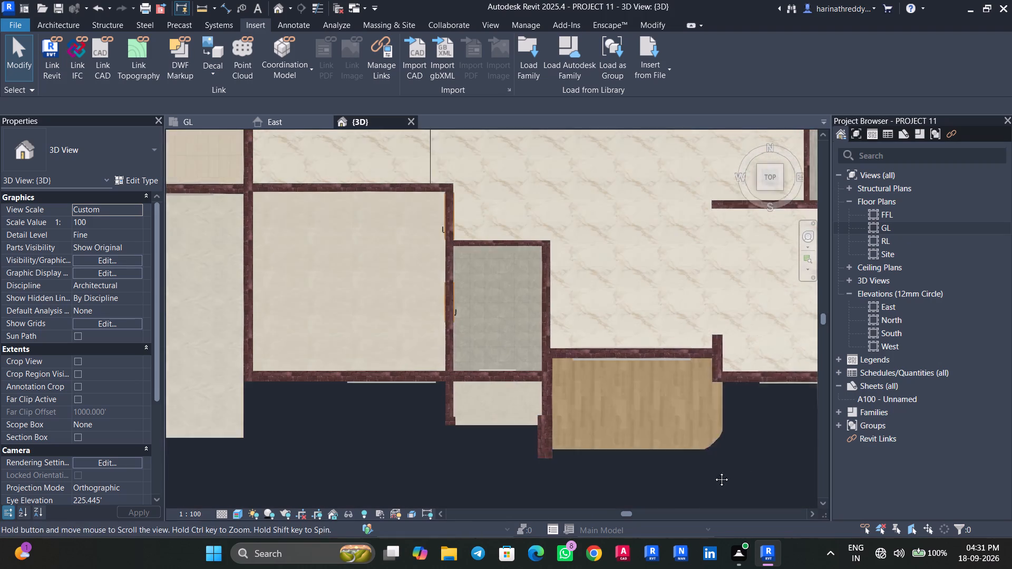
pyautogui.moveTo(714, 472); pyautogui.dragTo(639, 508, button='middle')
pyautogui.moveTo(696, 476); pyautogui.dragTo(518, 468, button='middle')
pyautogui.scroll(-5, 712, 413)
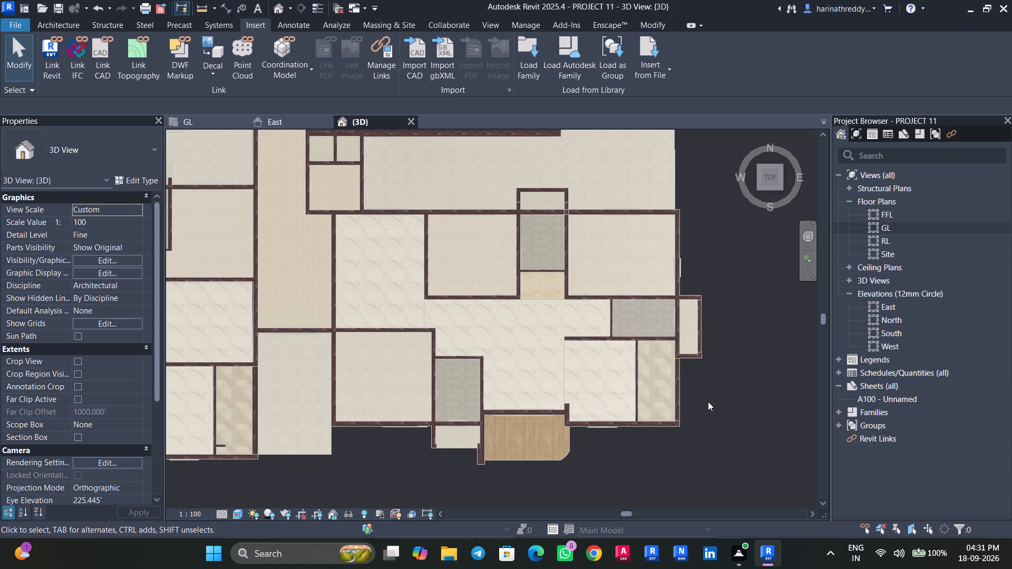
pyautogui.scroll(-2, 708, 401)
pyautogui.scroll(4, 540, 454)
pyautogui.moveTo(575, 431); pyautogui.dragTo(671, 533, button='middle')
pyautogui.scroll(-11, 660, 490)
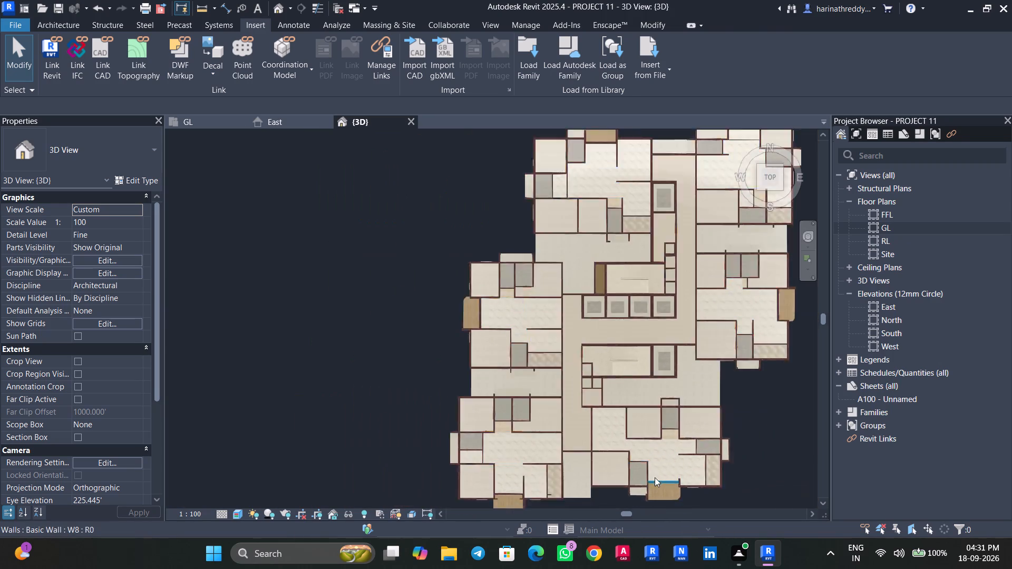
pyautogui.scroll(-3, 655, 477)
pyautogui.scroll(13, 648, 371)
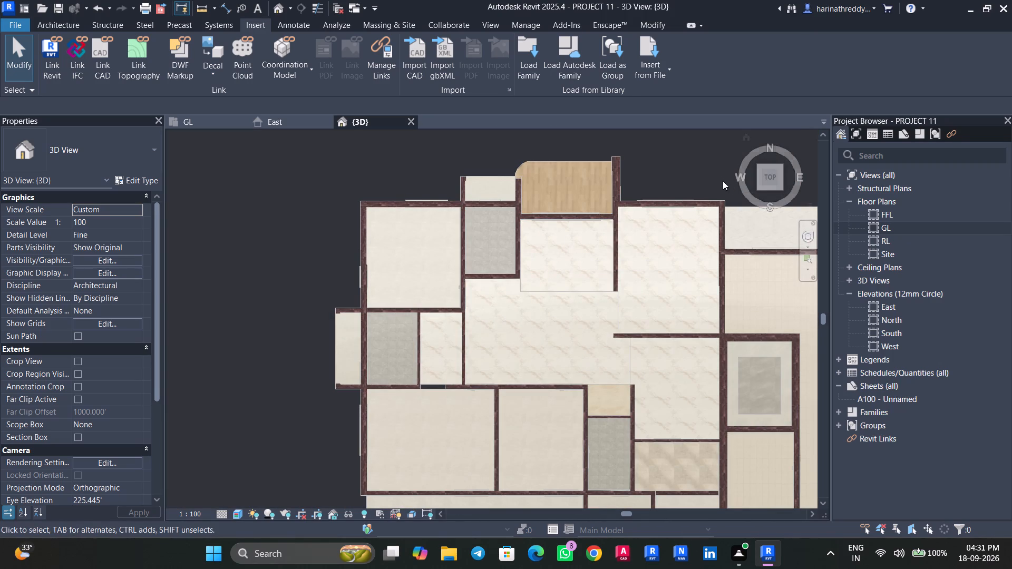
pyautogui.scroll(4, 564, 142)
pyautogui.moveTo(561, 145); pyautogui.dragTo(479, 177, button='middle')
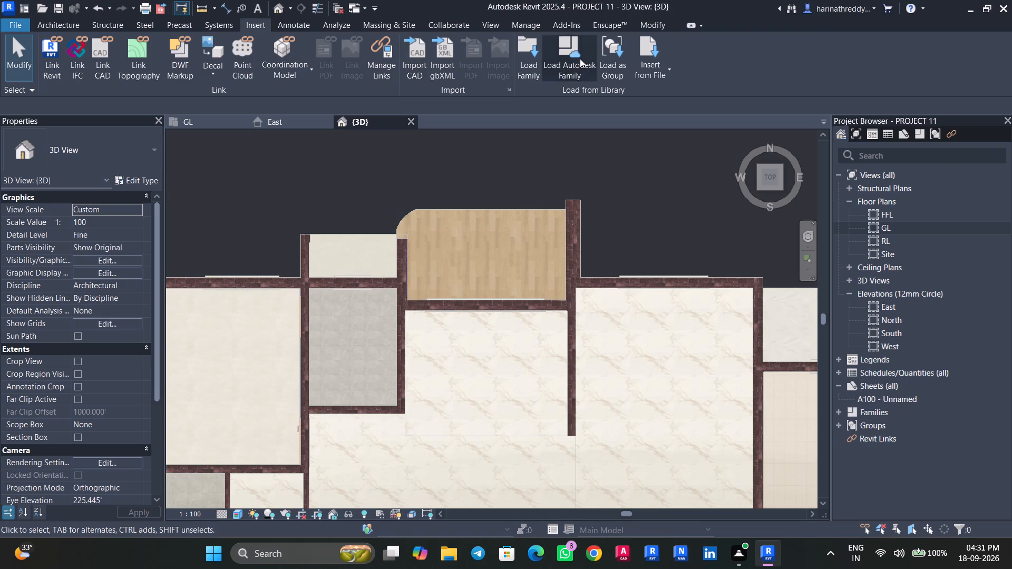
# Load the Doors_Concept_ExtDbl family from the Doors category of the Autodesk family library.
pyautogui.click(580, 58)
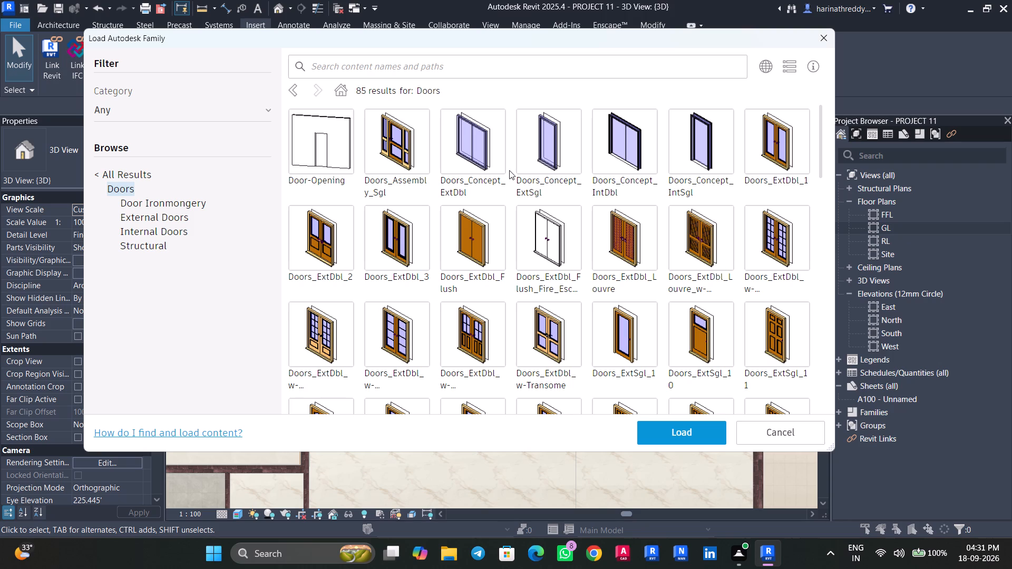
pyautogui.click(462, 156)
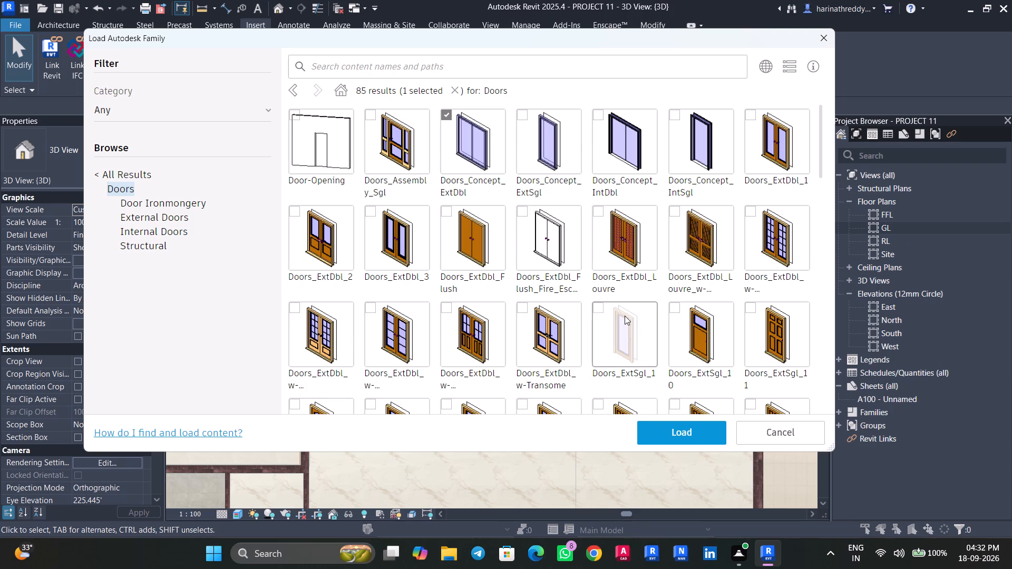
pyautogui.scroll(-12, 591, 309)
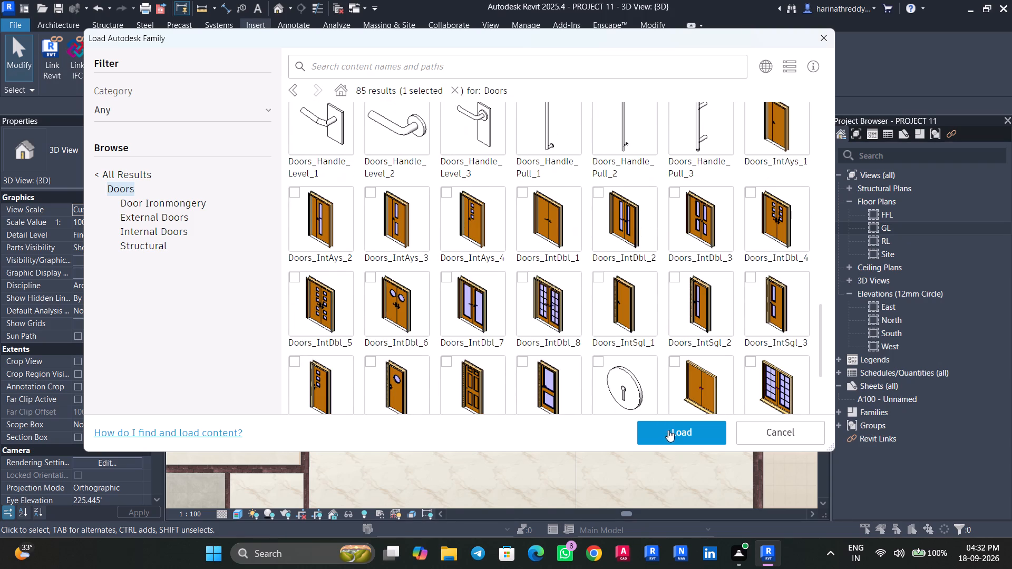
pyautogui.click(668, 430)
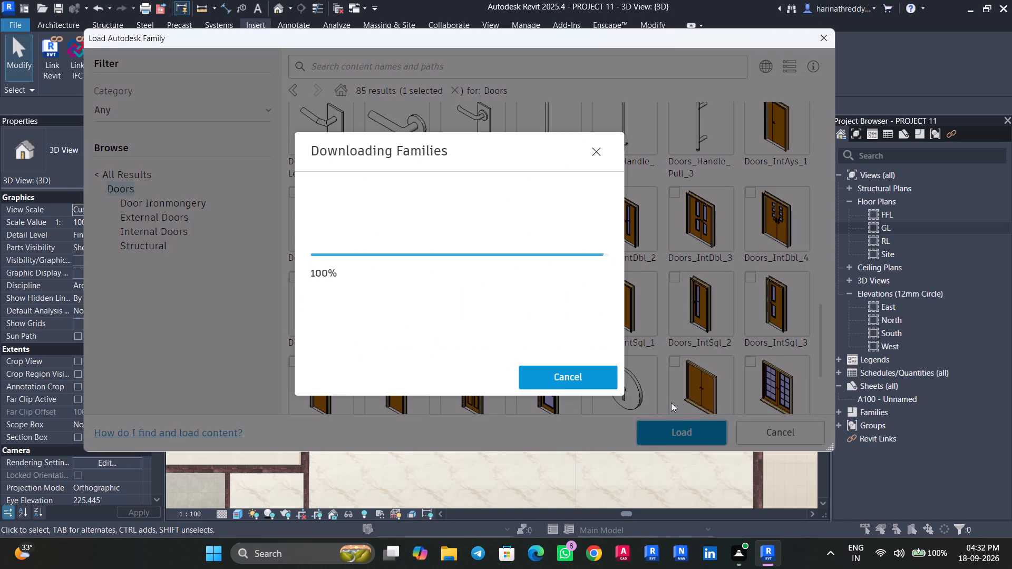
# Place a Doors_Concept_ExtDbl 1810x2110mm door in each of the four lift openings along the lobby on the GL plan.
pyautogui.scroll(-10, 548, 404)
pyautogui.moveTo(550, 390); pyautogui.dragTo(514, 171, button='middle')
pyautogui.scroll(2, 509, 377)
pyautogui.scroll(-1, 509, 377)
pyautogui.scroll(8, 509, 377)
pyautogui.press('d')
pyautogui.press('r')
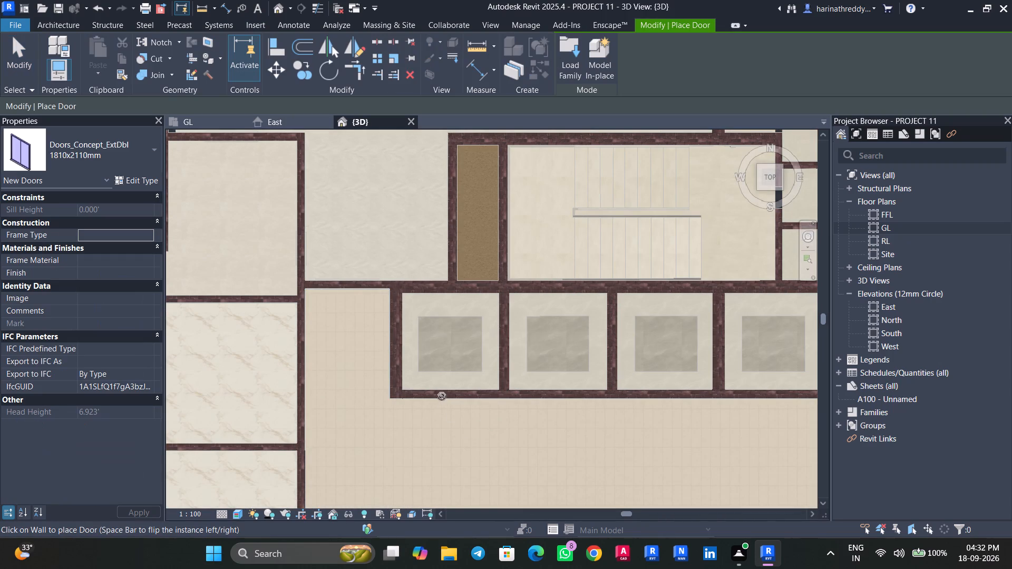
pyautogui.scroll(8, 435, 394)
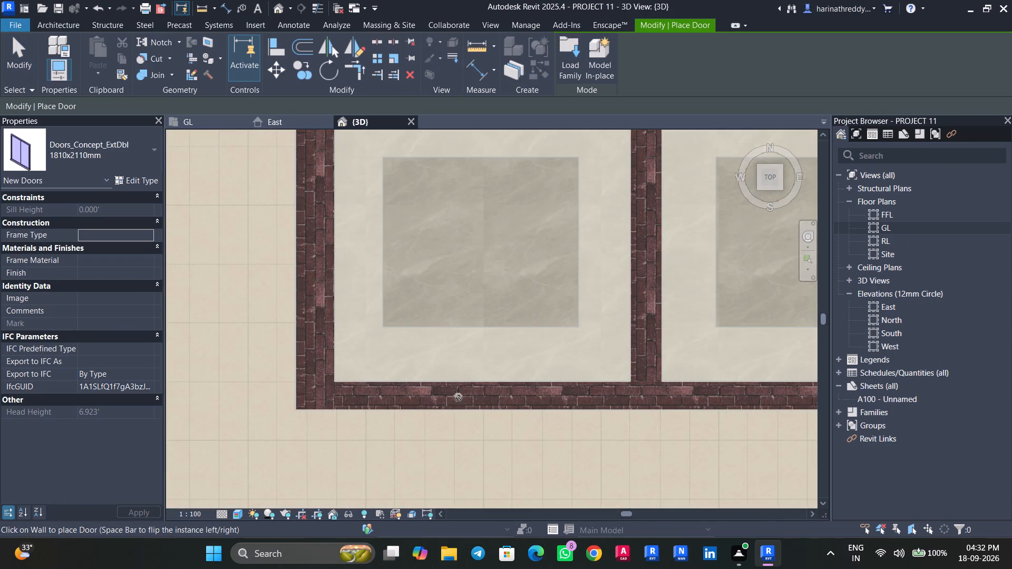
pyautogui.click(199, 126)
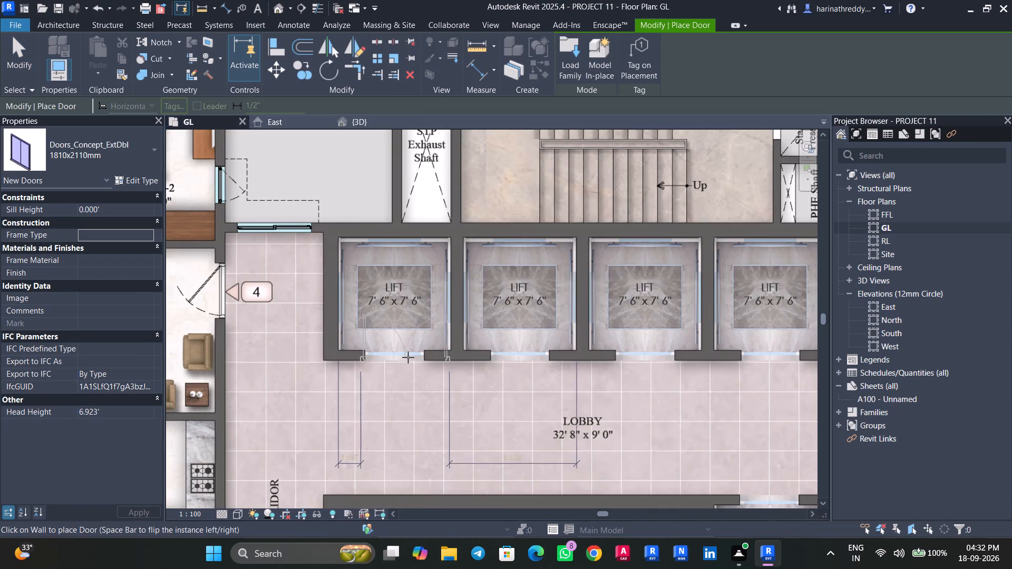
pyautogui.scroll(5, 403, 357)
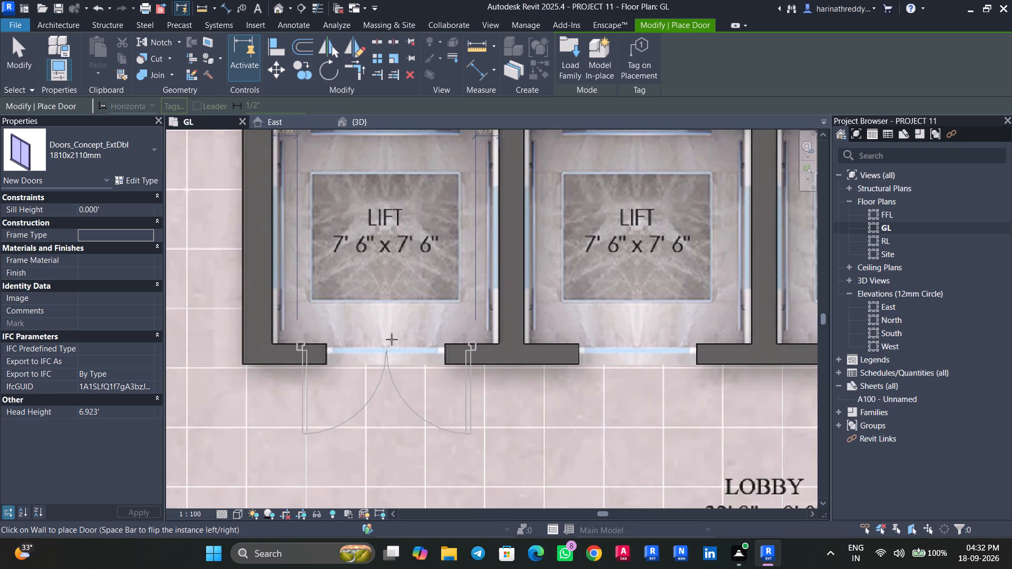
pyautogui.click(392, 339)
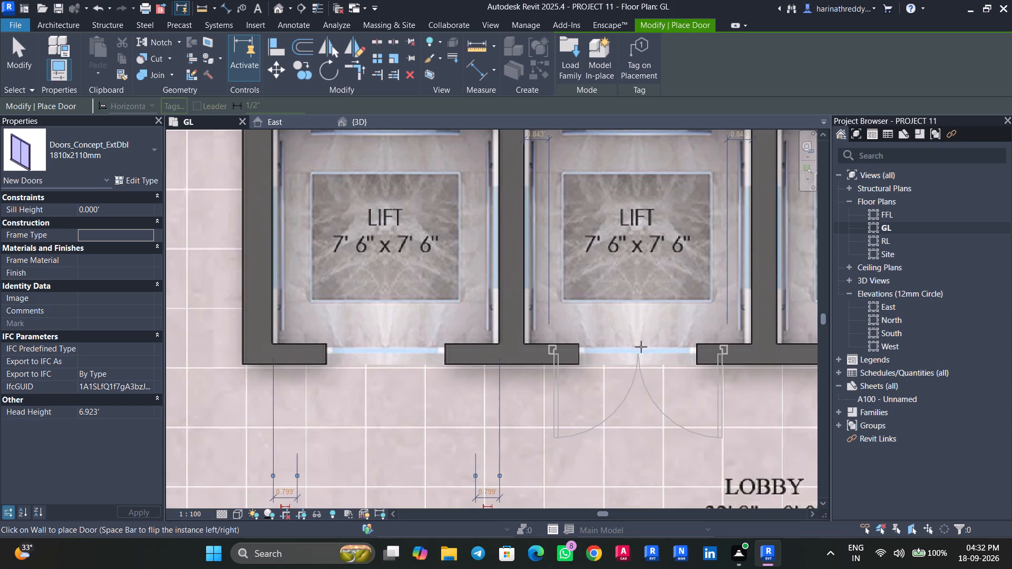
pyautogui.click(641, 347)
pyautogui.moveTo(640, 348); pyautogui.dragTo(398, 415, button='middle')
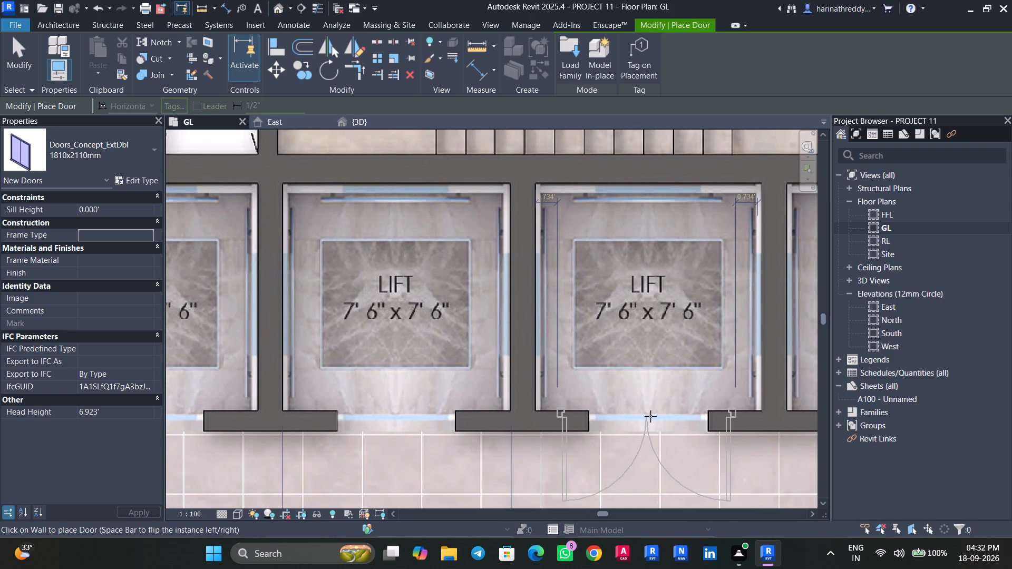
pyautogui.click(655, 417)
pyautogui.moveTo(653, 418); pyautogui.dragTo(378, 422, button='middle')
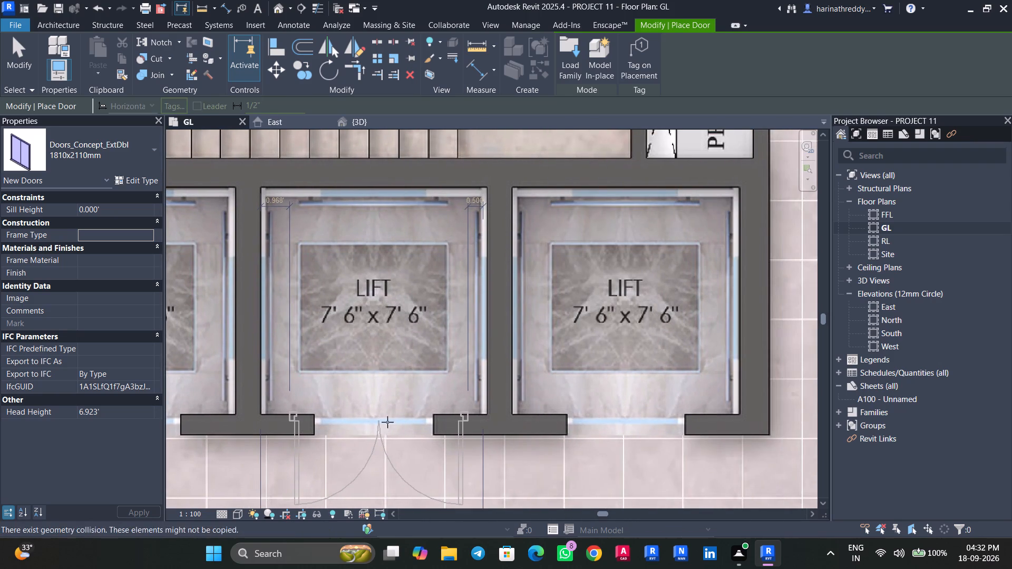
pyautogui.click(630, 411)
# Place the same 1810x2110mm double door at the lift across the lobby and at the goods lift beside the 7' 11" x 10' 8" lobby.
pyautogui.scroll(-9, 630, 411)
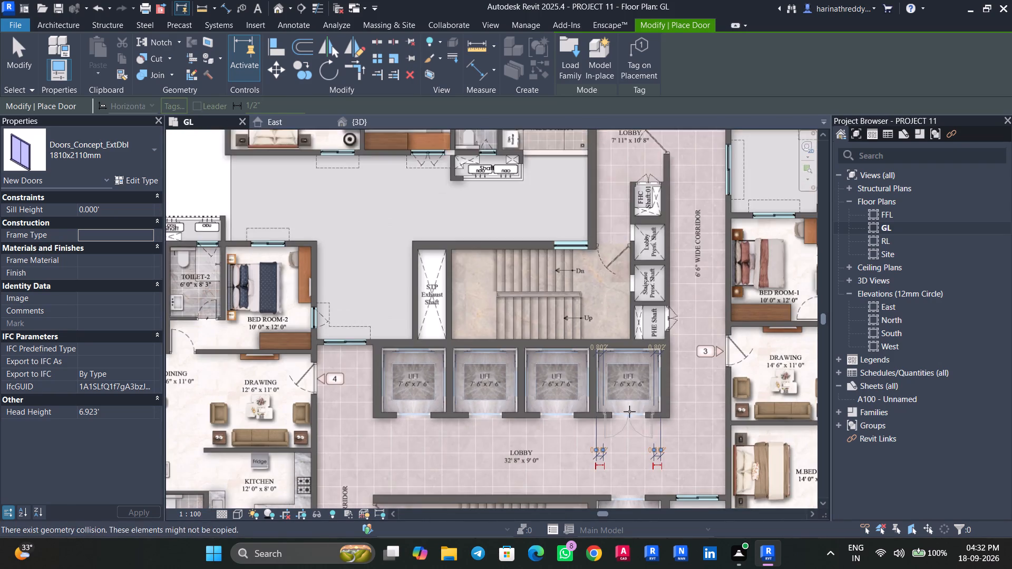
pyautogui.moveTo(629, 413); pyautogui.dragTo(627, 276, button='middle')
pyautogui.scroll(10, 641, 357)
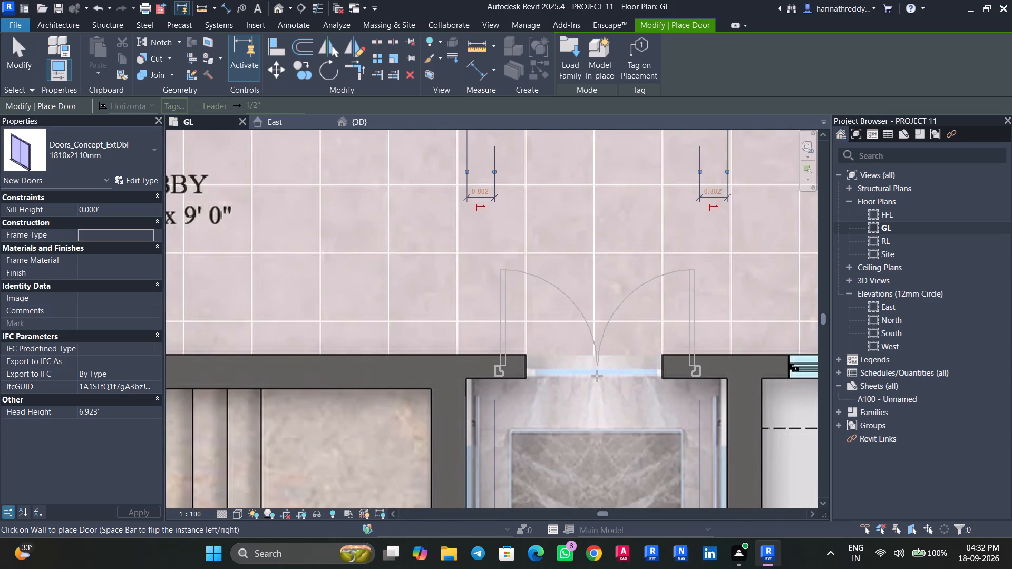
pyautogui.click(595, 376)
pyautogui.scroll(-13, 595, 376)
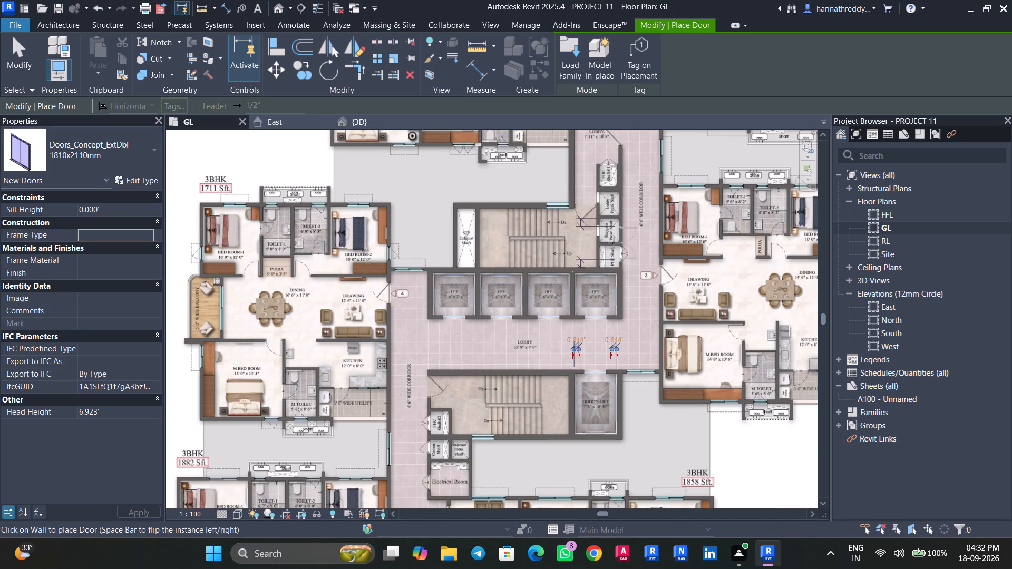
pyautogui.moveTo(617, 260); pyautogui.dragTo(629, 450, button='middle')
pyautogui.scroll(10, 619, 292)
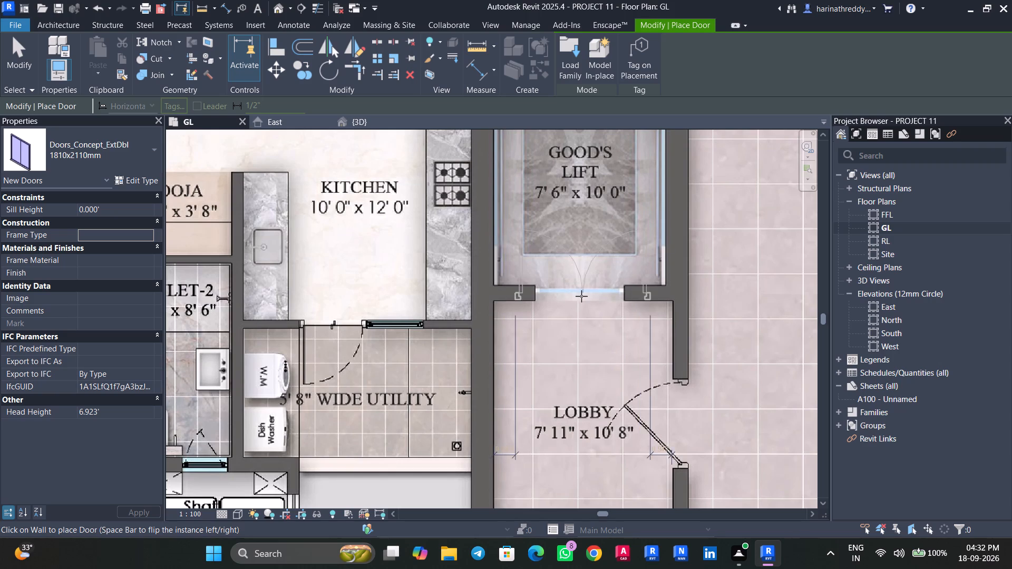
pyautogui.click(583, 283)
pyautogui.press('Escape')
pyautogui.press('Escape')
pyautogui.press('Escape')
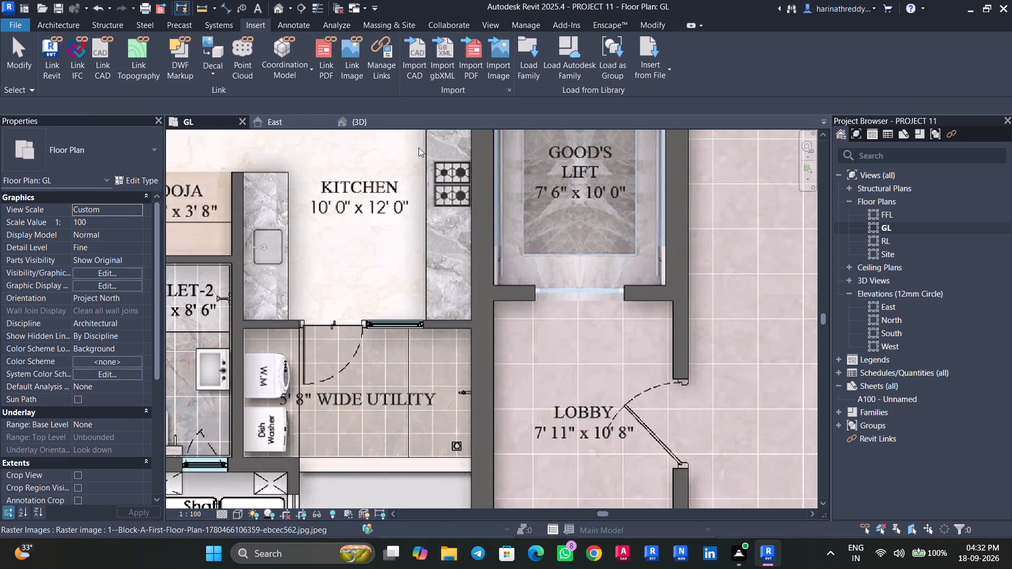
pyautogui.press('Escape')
# Inspect the double doors placed in the lift walls in the 3D model from a tilted front view.
pyautogui.click(374, 121)
pyautogui.scroll(-9, 507, 317)
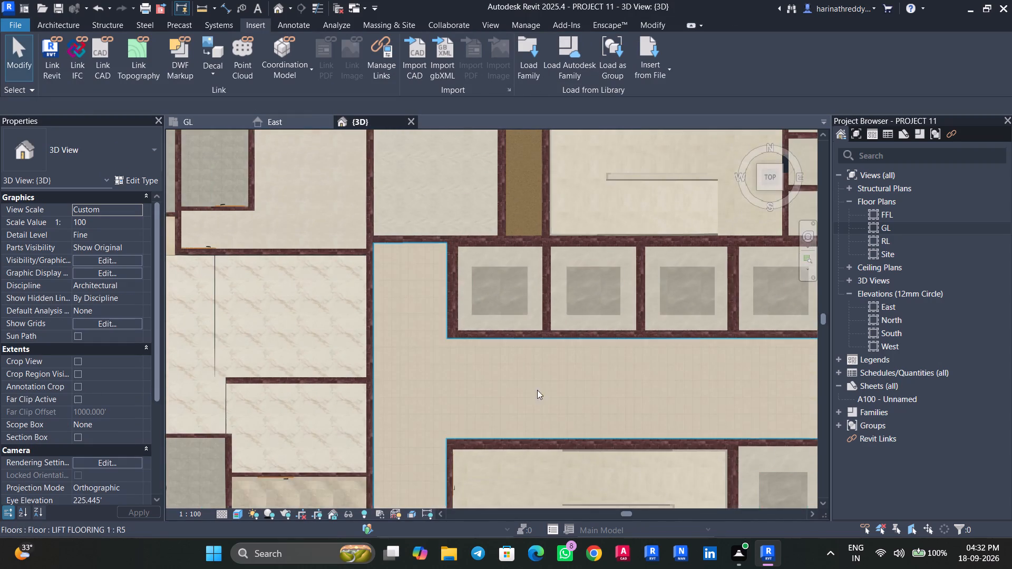
pyautogui.scroll(-2, 540, 402)
pyautogui.keyDown('shift'); pyautogui.moveTo(539, 406); pyautogui.dragTo(545, 277, button='middle'); pyautogui.keyUp('shift')
pyautogui.moveTo(554, 336); pyautogui.dragTo(547, 187, button='middle')
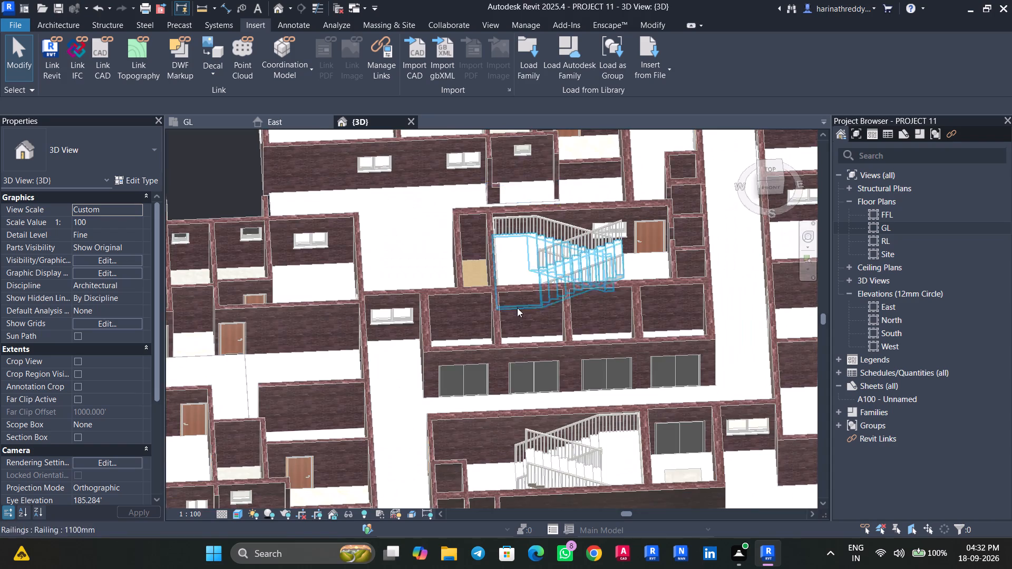
pyautogui.scroll(10, 494, 348)
pyautogui.click(442, 399)
pyautogui.scroll(-5, 442, 399)
pyautogui.press('Escape')
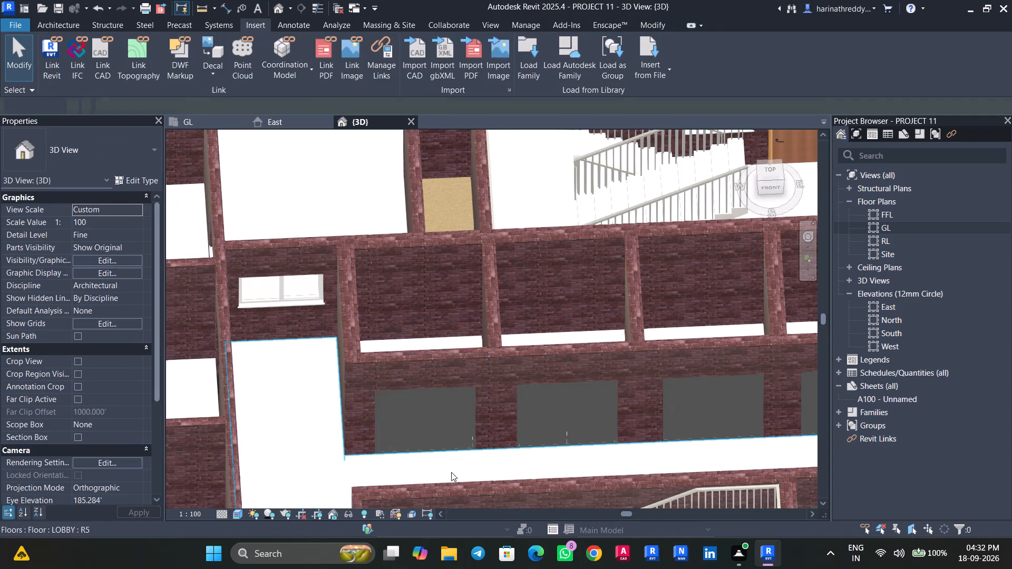
pyautogui.keyDown('shift'); pyautogui.moveTo(472, 470); pyautogui.dragTo(471, 431, button='middle'); pyautogui.keyUp('shift')
pyautogui.moveTo(507, 452); pyautogui.dragTo(441, 216, button='middle')
pyautogui.scroll(1, 451, 249)
pyautogui.scroll(-3, 512, 344)
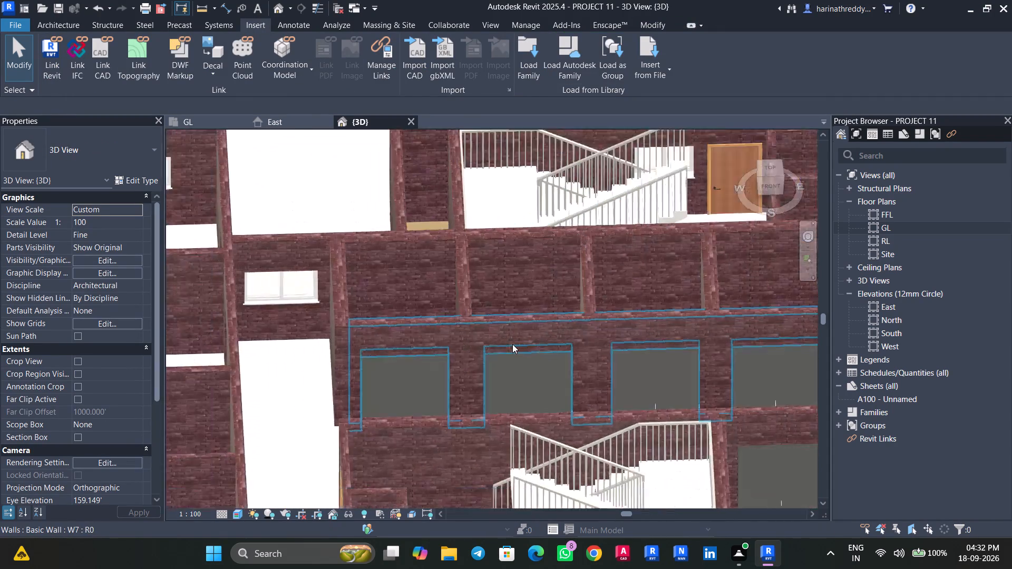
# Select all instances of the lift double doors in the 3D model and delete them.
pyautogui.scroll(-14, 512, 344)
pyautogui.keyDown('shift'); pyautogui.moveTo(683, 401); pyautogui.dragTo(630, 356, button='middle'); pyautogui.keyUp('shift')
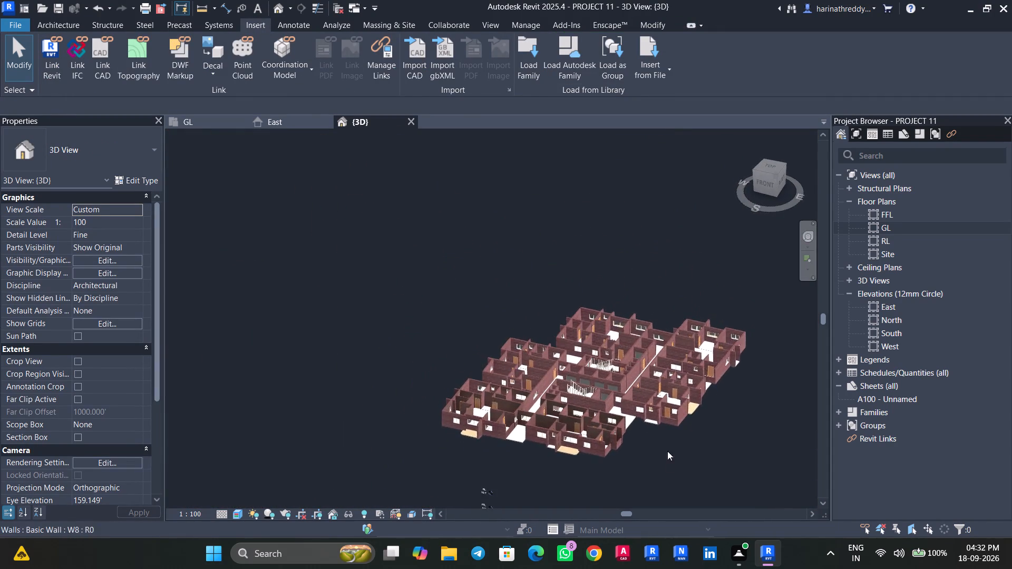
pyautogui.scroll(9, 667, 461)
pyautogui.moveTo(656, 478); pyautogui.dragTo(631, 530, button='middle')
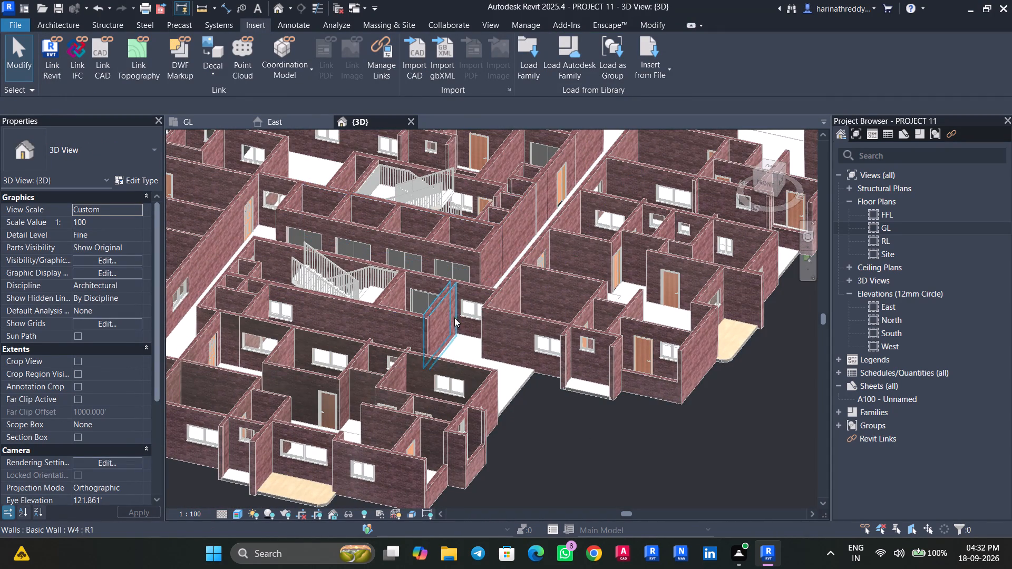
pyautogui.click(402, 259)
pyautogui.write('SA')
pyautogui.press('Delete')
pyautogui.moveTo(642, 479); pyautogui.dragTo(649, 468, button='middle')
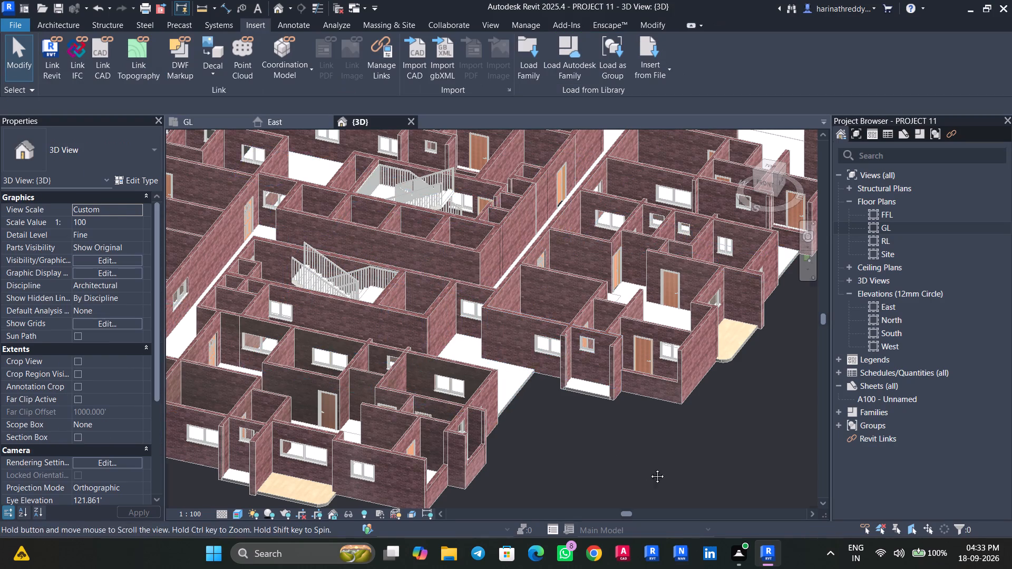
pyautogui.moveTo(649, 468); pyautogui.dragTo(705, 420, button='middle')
# On the GL plan, sketch a railing path's straight side and roughly 9.25 ft front segments along the 5' 8" wide balcony's outer edge.
pyautogui.click(225, 119)
pyautogui.scroll(-4, 489, 362)
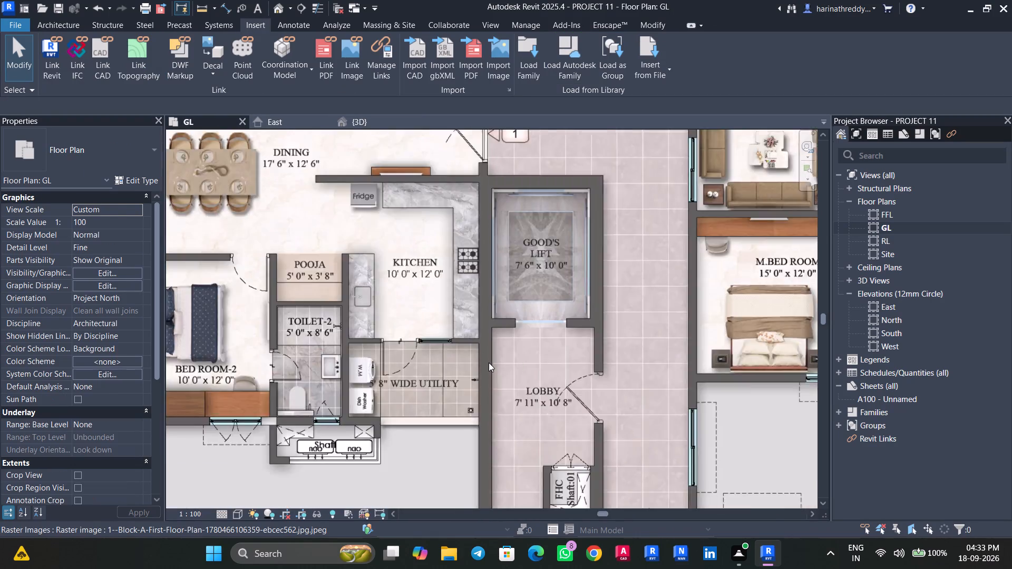
pyautogui.scroll(-11, 489, 362)
pyautogui.moveTo(491, 363); pyautogui.dragTo(505, 139, button='middle')
pyautogui.scroll(7, 390, 438)
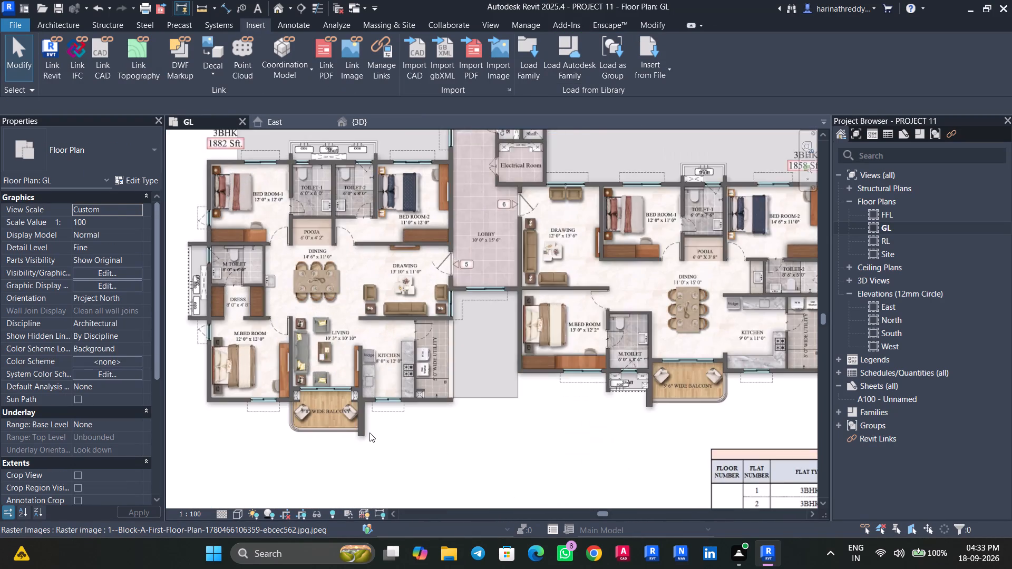
pyautogui.scroll(1, 369, 433)
pyautogui.moveTo(370, 433); pyautogui.dragTo(590, 430, button='middle')
pyautogui.scroll(8, 497, 438)
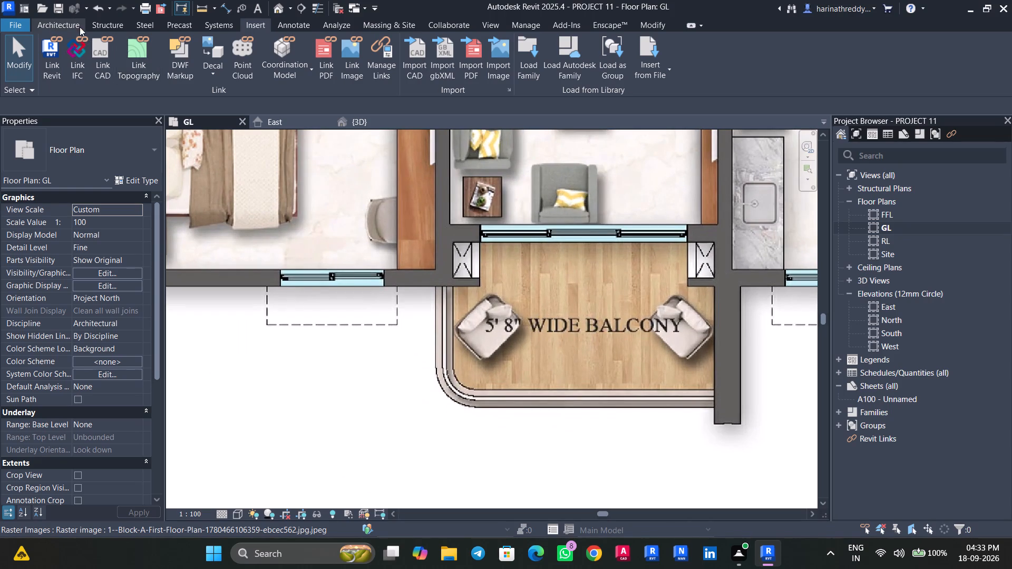
pyautogui.click(76, 24)
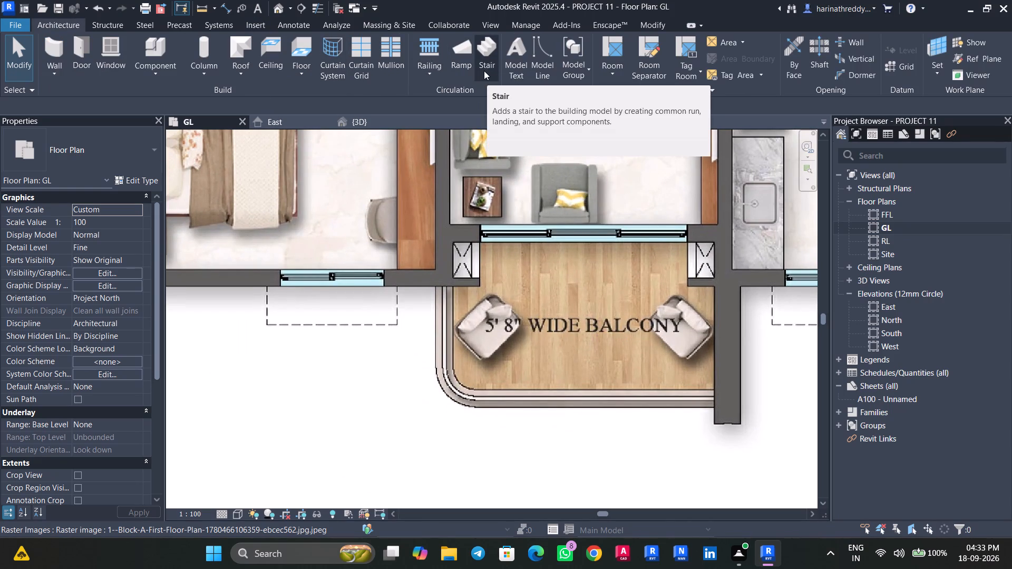
pyautogui.click(418, 66)
pyautogui.click(437, 101)
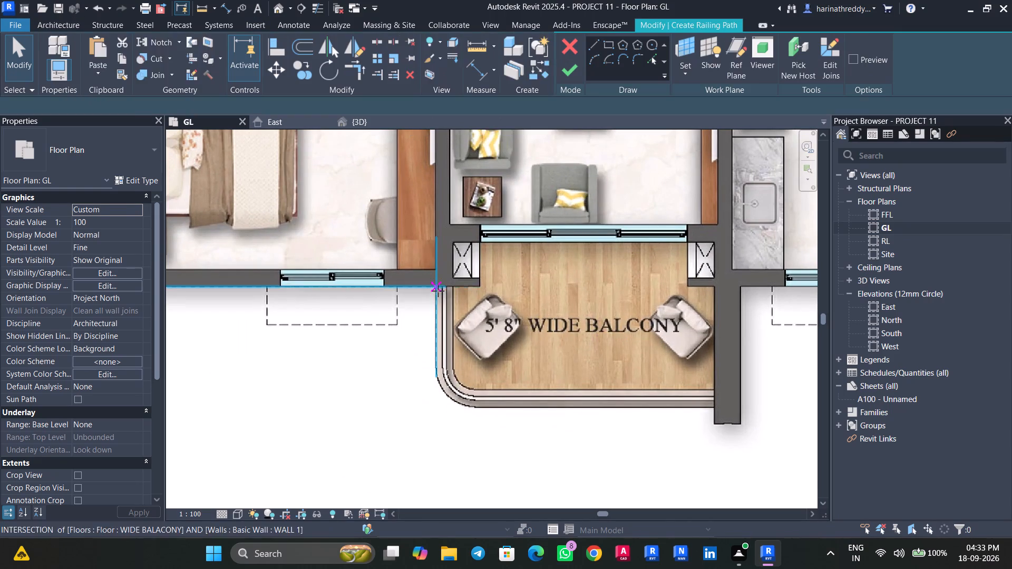
pyautogui.scroll(4, 438, 315)
pyautogui.click(447, 264)
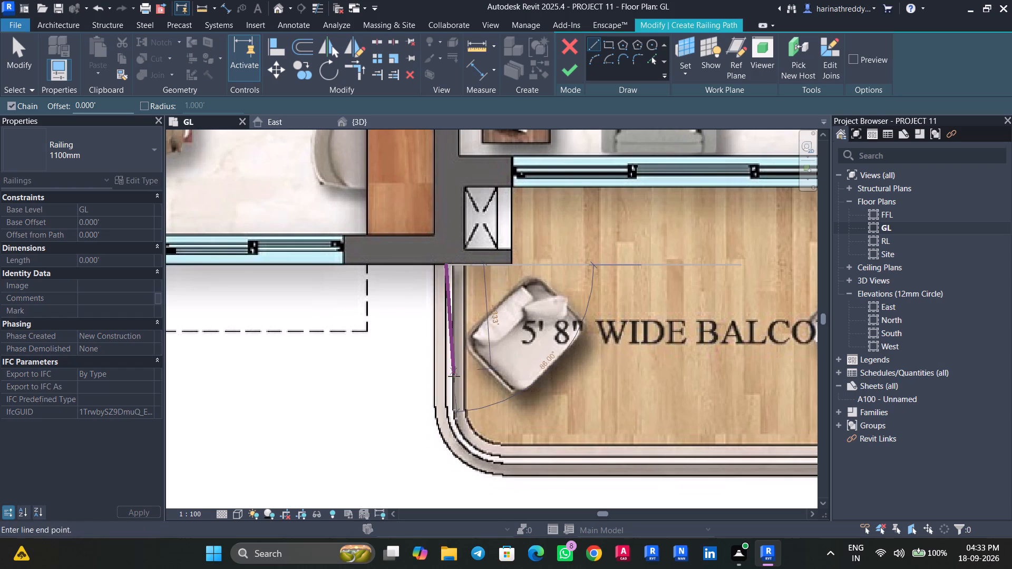
pyautogui.click(448, 416)
pyautogui.press('Escape')
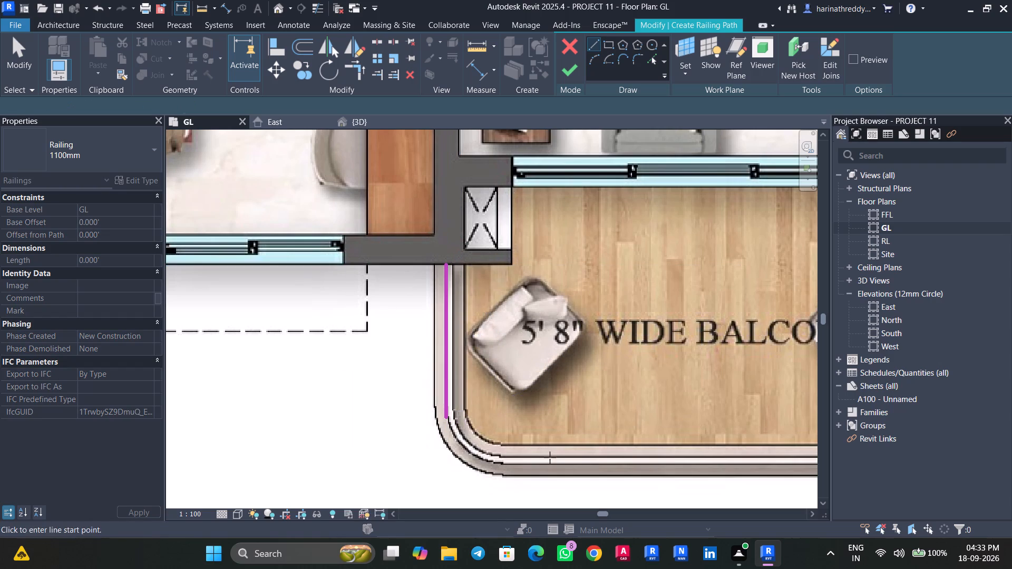
pyautogui.moveTo(550, 457); pyautogui.dragTo(337, 436, button='middle')
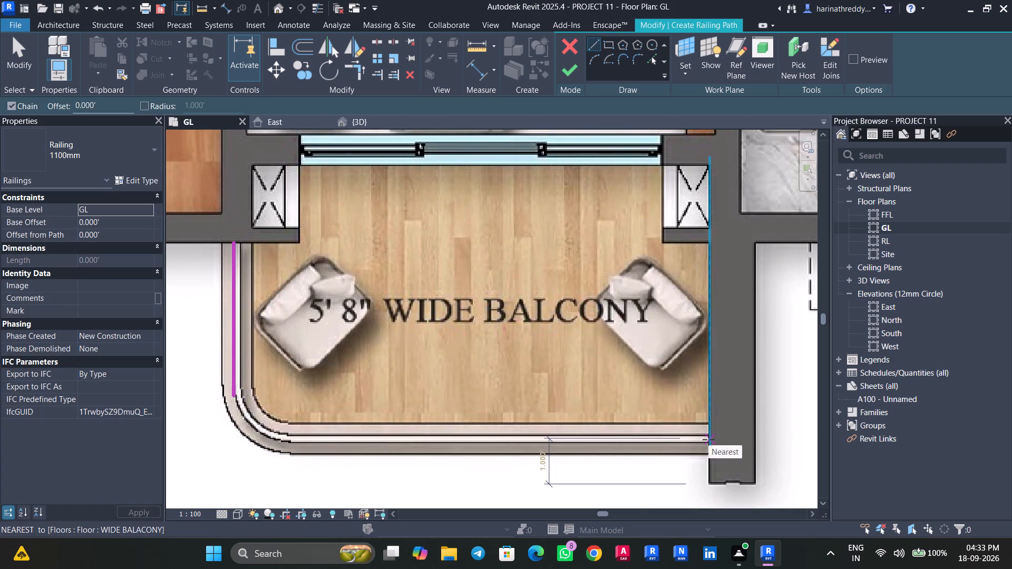
pyautogui.click(708, 439)
pyautogui.moveTo(534, 434); pyautogui.dragTo(706, 452, button='middle')
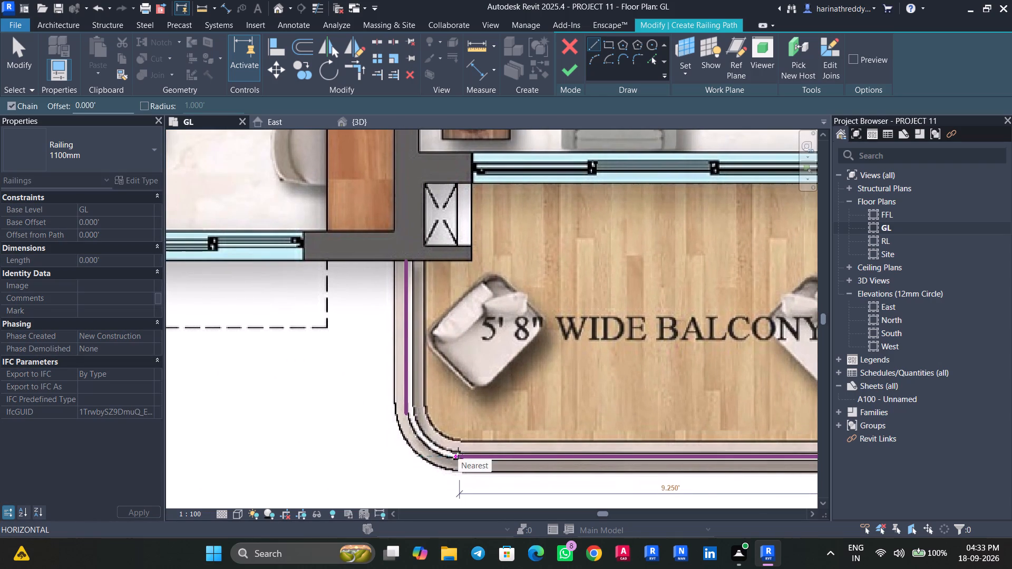
pyautogui.click(458, 453)
# Join the side and front railing path segments with an arc following the balcony's rounded corner.
pyautogui.click(593, 56)
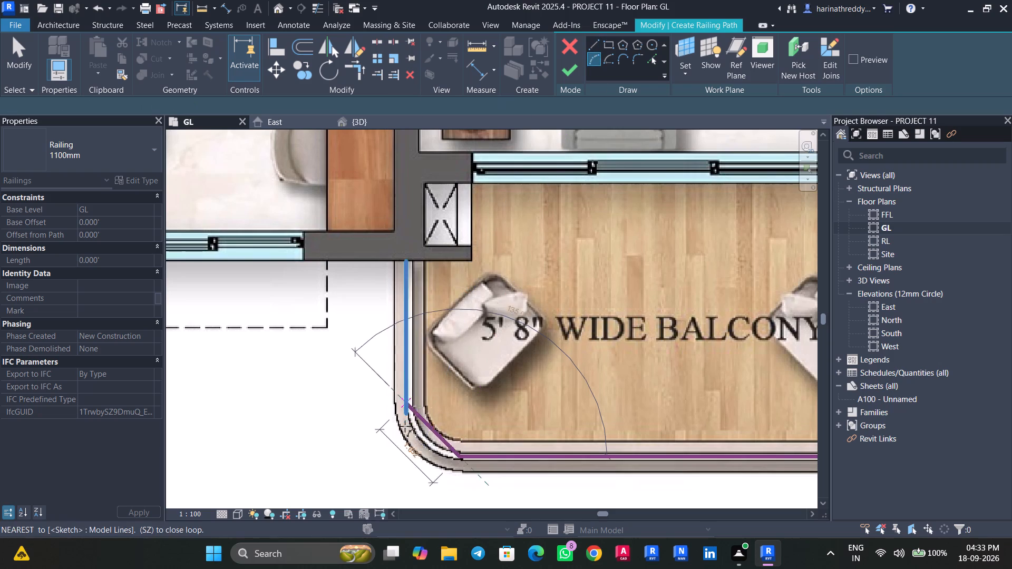
pyautogui.press('Escape')
pyautogui.click(405, 413)
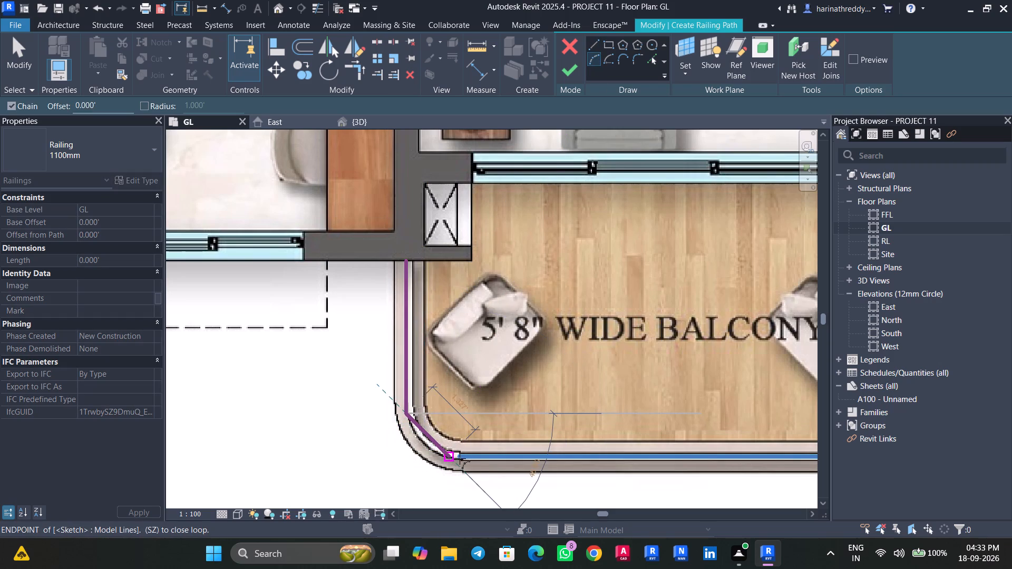
pyautogui.click(464, 456)
pyautogui.click(444, 450)
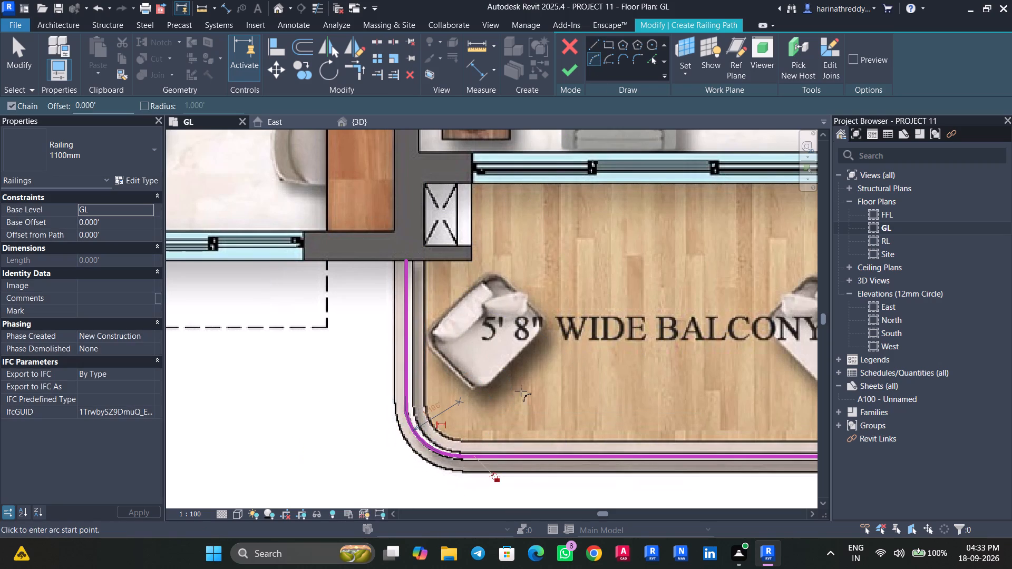
pyautogui.press('Escape')
# Set the railing type to Glass_Panel-Bottom_Fill and finish the railing path.
pyautogui.click(124, 138)
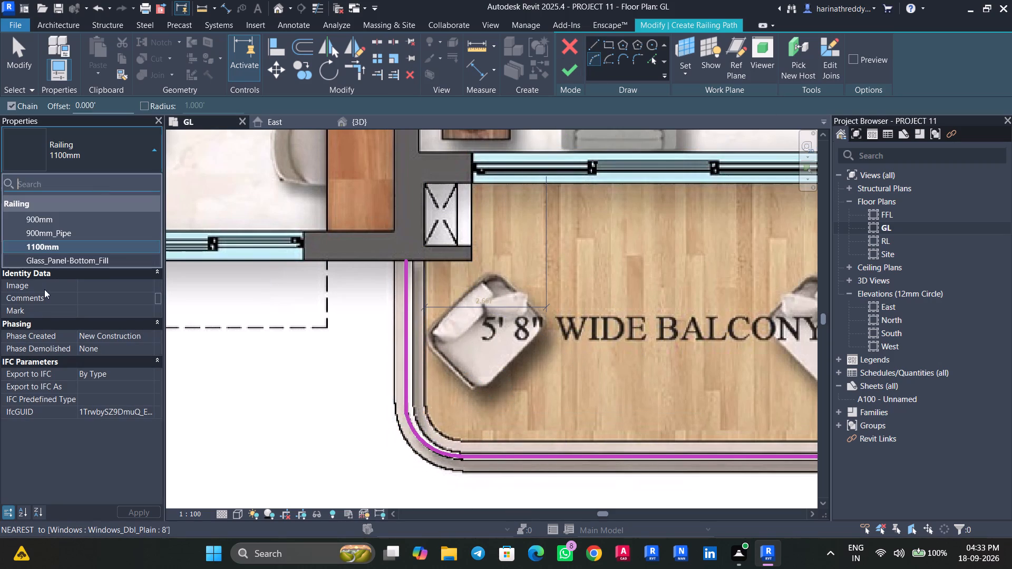
pyautogui.click(52, 260)
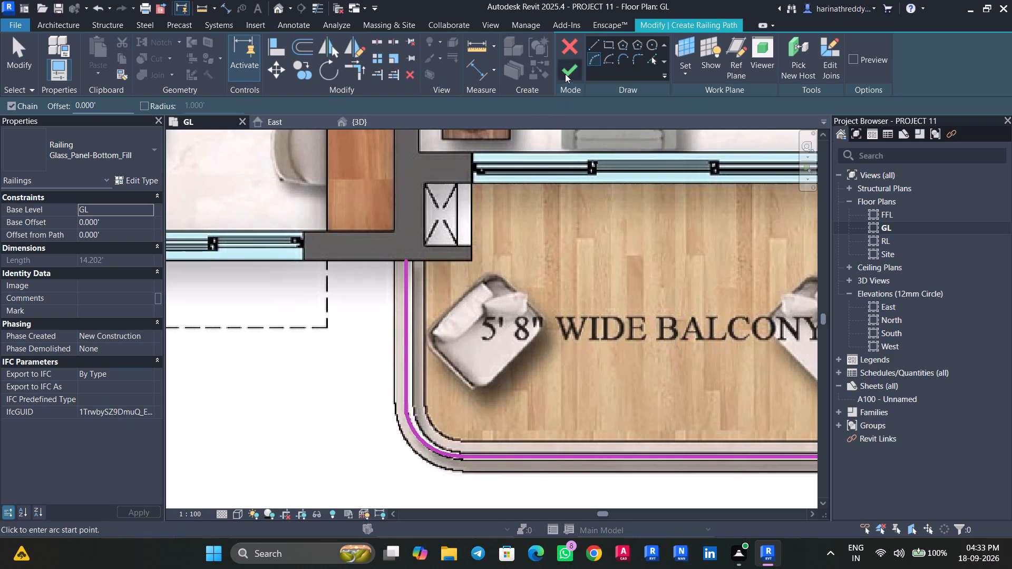
pyautogui.click(565, 74)
# Examine the new glass-panel railing on the balcony in the 3D model from close up and from above.
pyautogui.click(369, 121)
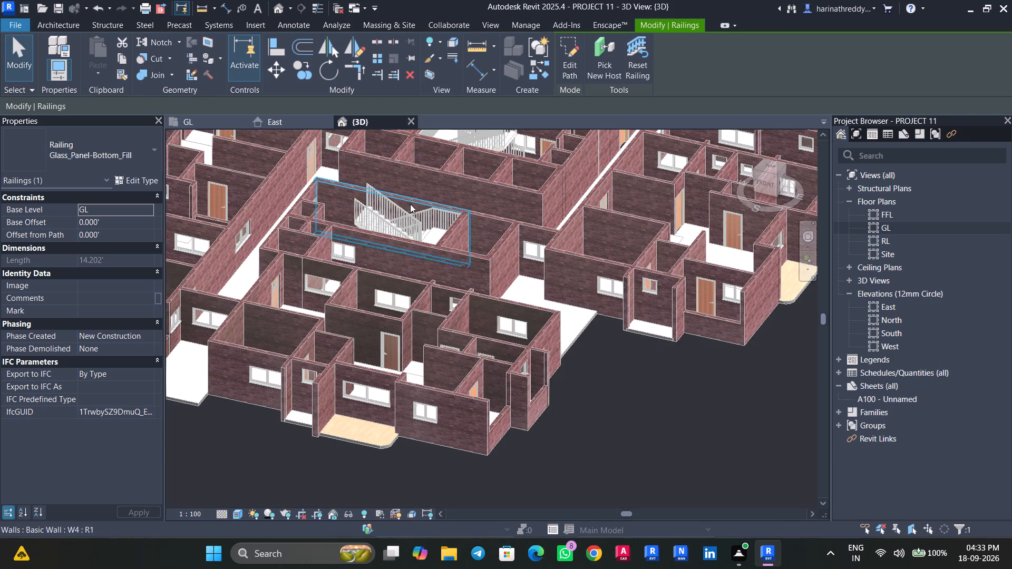
pyautogui.scroll(-6, 352, 424)
pyautogui.scroll(5, 213, 418)
pyautogui.press('Escape')
pyautogui.press('Escape')
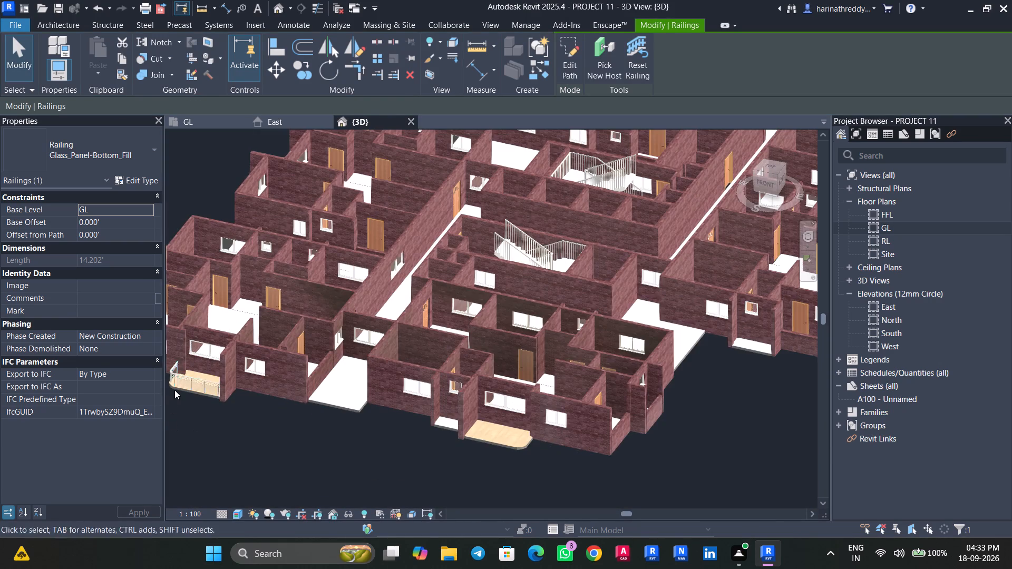
pyautogui.scroll(5, 174, 390)
pyautogui.moveTo(192, 422); pyautogui.dragTo(337, 447, button='middle')
pyautogui.scroll(8, 341, 440)
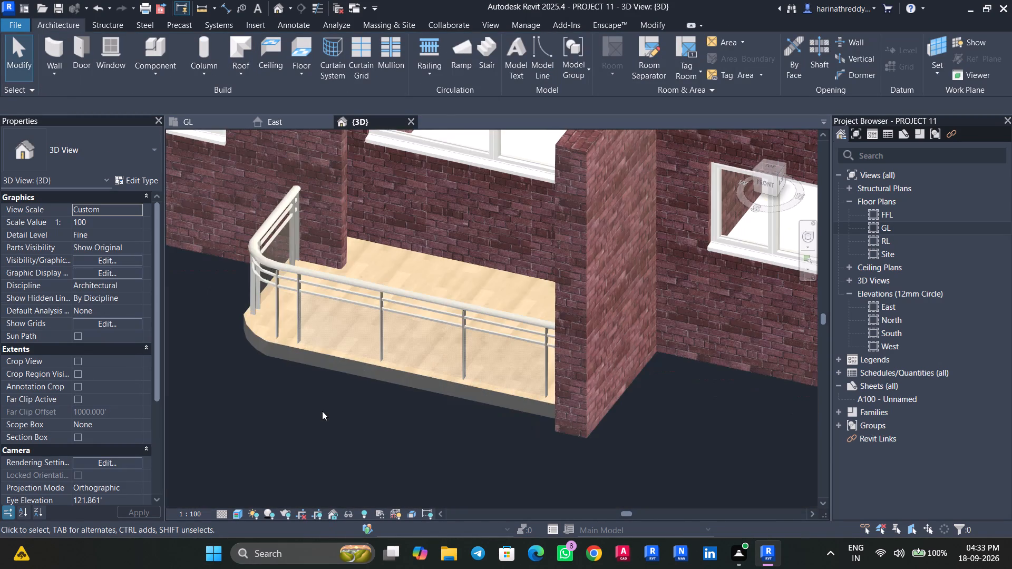
pyautogui.scroll(1, 319, 410)
pyautogui.scroll(-4, 319, 410)
pyautogui.keyDown('shift'); pyautogui.moveTo(326, 403); pyautogui.dragTo(353, 380, button='middle'); pyautogui.keyUp('shift')
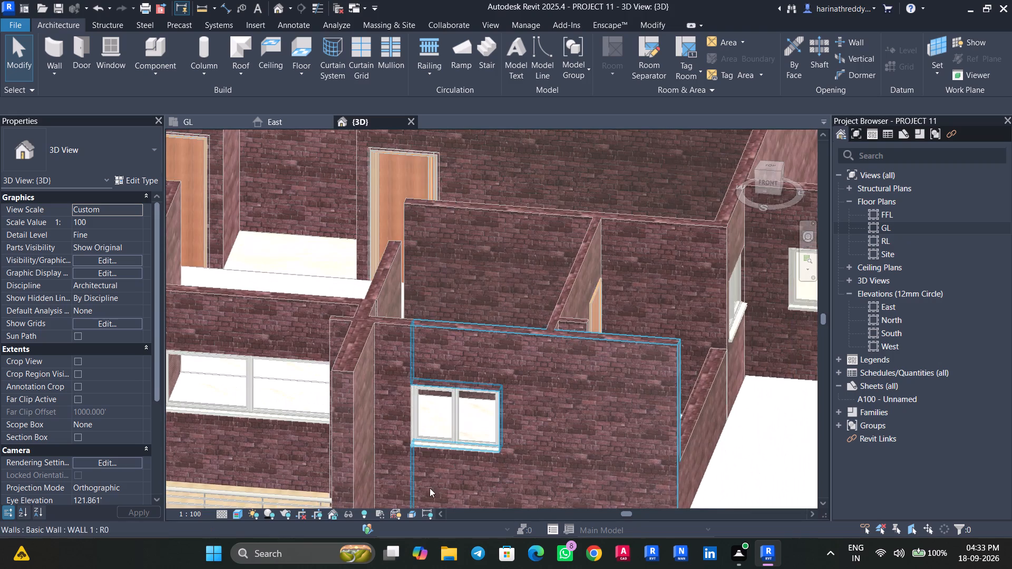
pyautogui.moveTo(432, 499); pyautogui.dragTo(568, 277, button='middle')
pyautogui.scroll(-3, 367, 376)
pyautogui.keyDown('shift'); pyautogui.moveTo(367, 376); pyautogui.dragTo(371, 406, button='middle'); pyautogui.keyUp('shift')
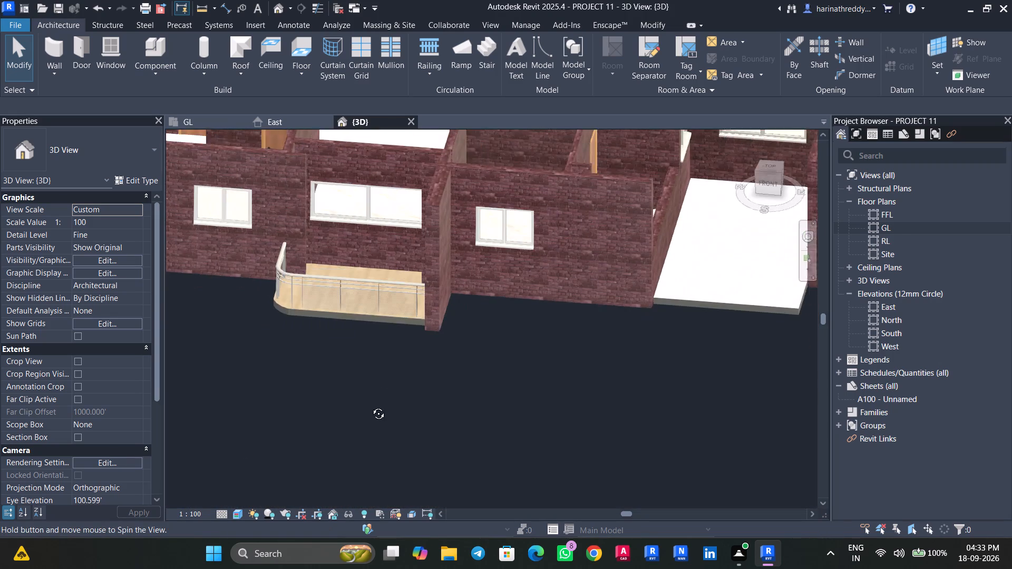
pyautogui.keyDown('shift'); pyautogui.moveTo(371, 406); pyautogui.dragTo(375, 433, button='middle'); pyautogui.keyUp('shift')
pyautogui.scroll(-6, 388, 374)
pyautogui.keyDown('shift'); pyautogui.moveTo(385, 361); pyautogui.dragTo(396, 460, button='middle'); pyautogui.keyUp('shift')
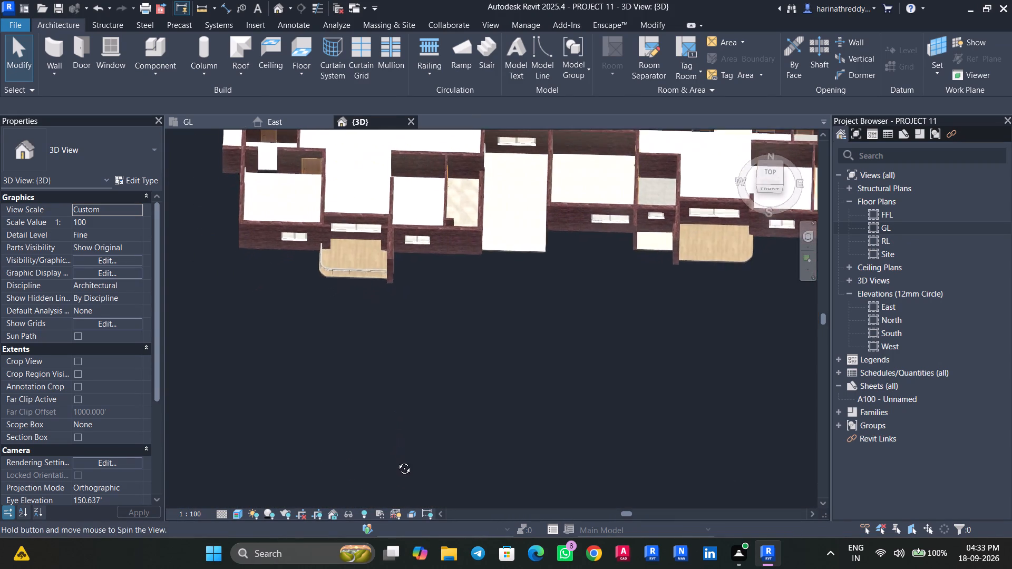
pyautogui.keyDown('shift'); pyautogui.moveTo(396, 460); pyautogui.dragTo(397, 471, button='middle'); pyautogui.keyUp('shift')
pyautogui.keyDown('shift'); pyautogui.moveTo(403, 496); pyautogui.dragTo(419, 411, button='middle'); pyautogui.keyUp('shift')
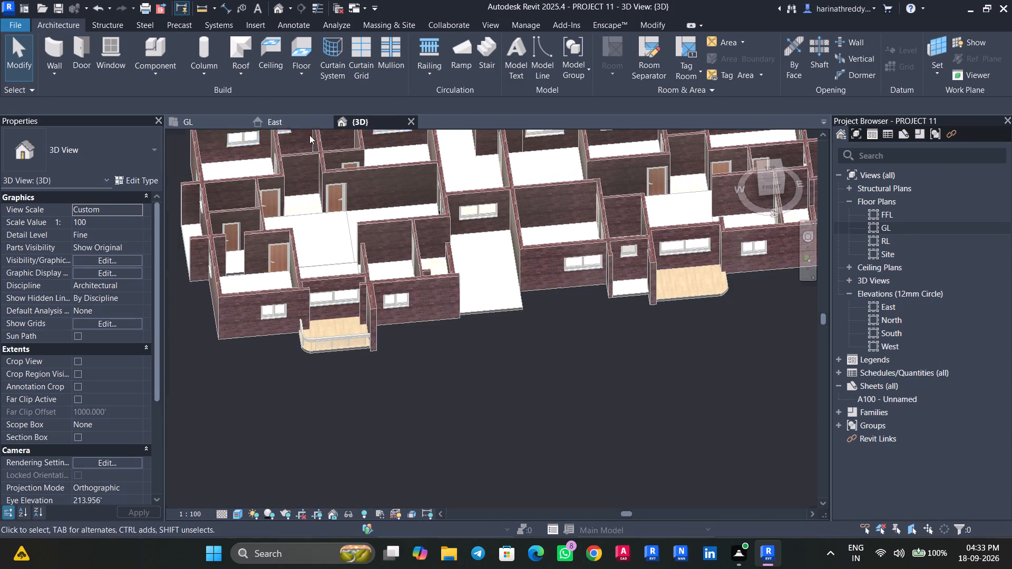
# On the GL plan, sketch a Glass_Panel-Bottom_Fill railing path's straight front and roughly 3.17 ft side segments along the 5' 6" wide balcony's edge.
pyautogui.click(207, 112)
pyautogui.click(207, 120)
pyautogui.scroll(-3, 318, 302)
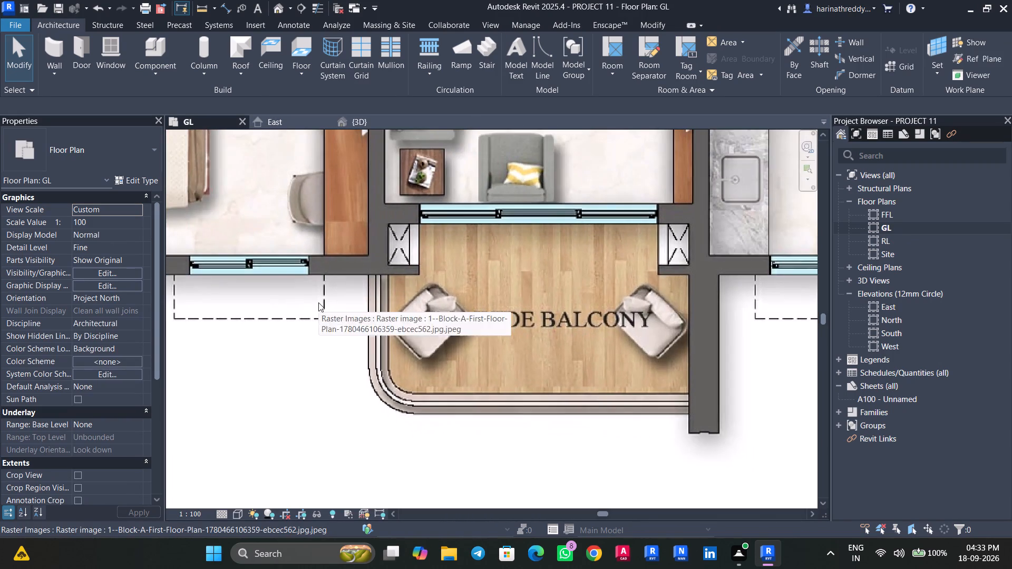
pyautogui.scroll(-4, 318, 302)
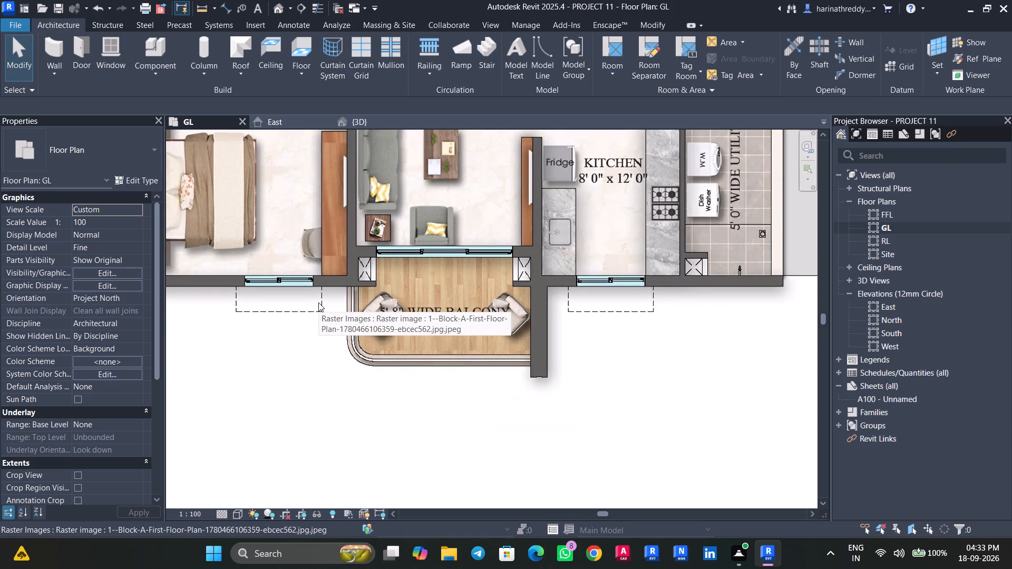
pyautogui.scroll(-2, 318, 302)
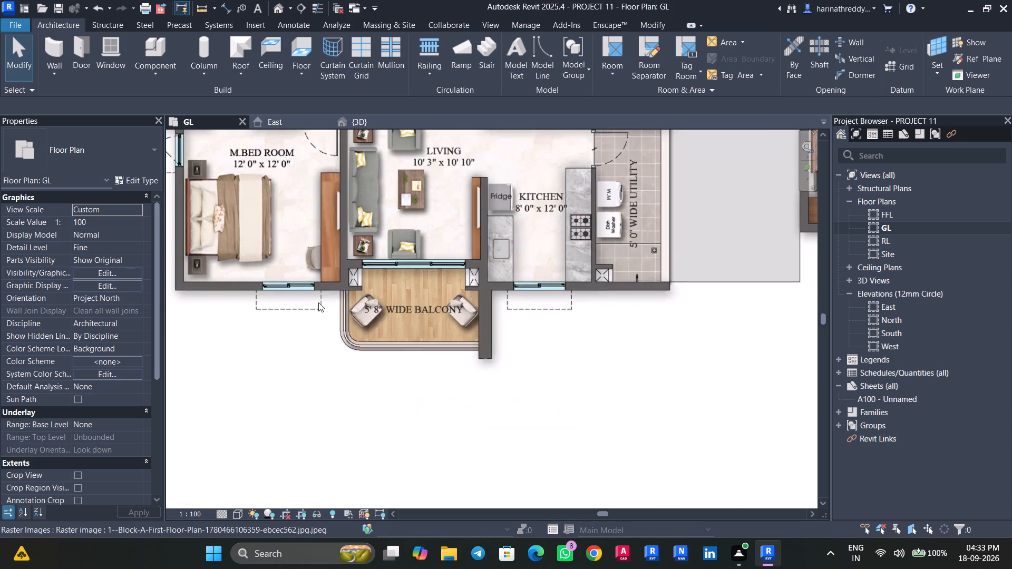
pyautogui.scroll(-2, 318, 302)
pyautogui.scroll(10, 297, 291)
pyautogui.scroll(1, 608, 291)
pyautogui.moveTo(608, 291); pyautogui.dragTo(409, 346, button='middle')
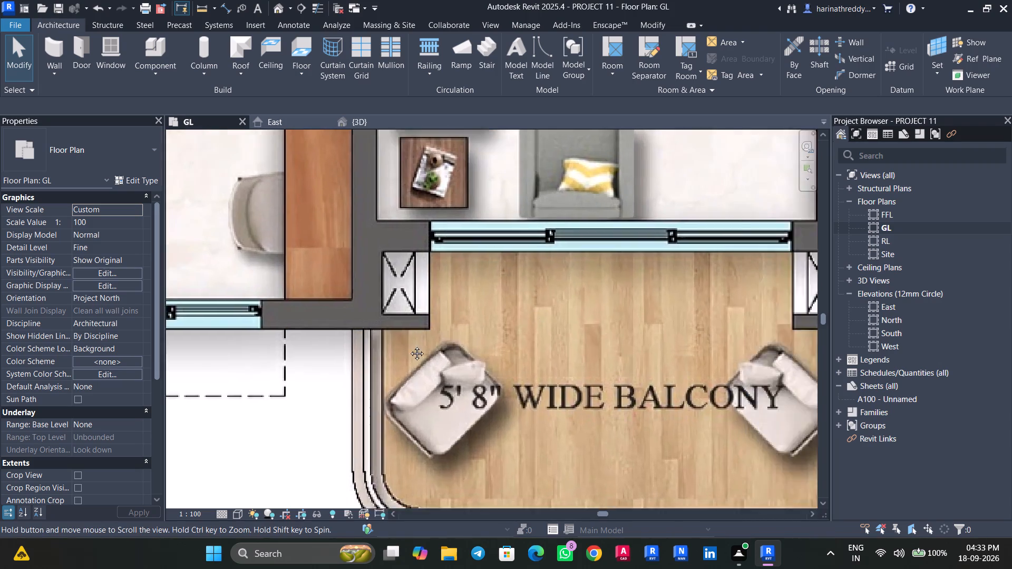
pyautogui.moveTo(409, 346); pyautogui.dragTo(294, 375, button='middle')
pyautogui.scroll(-9, 364, 302)
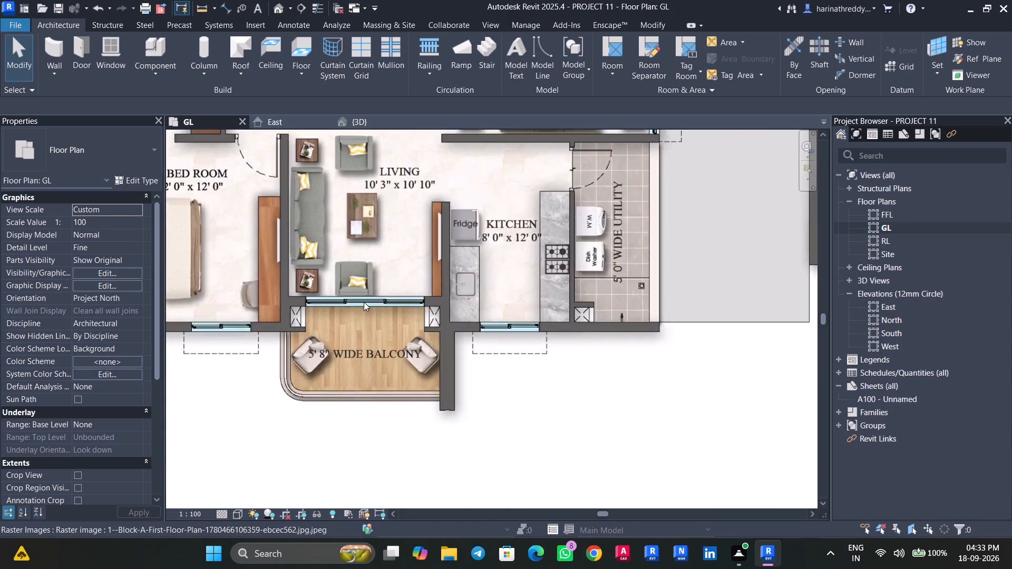
pyautogui.scroll(-6, 364, 302)
pyautogui.moveTo(606, 311); pyautogui.dragTo(521, 395, button='middle')
pyautogui.scroll(10, 585, 356)
pyautogui.scroll(-3, 586, 401)
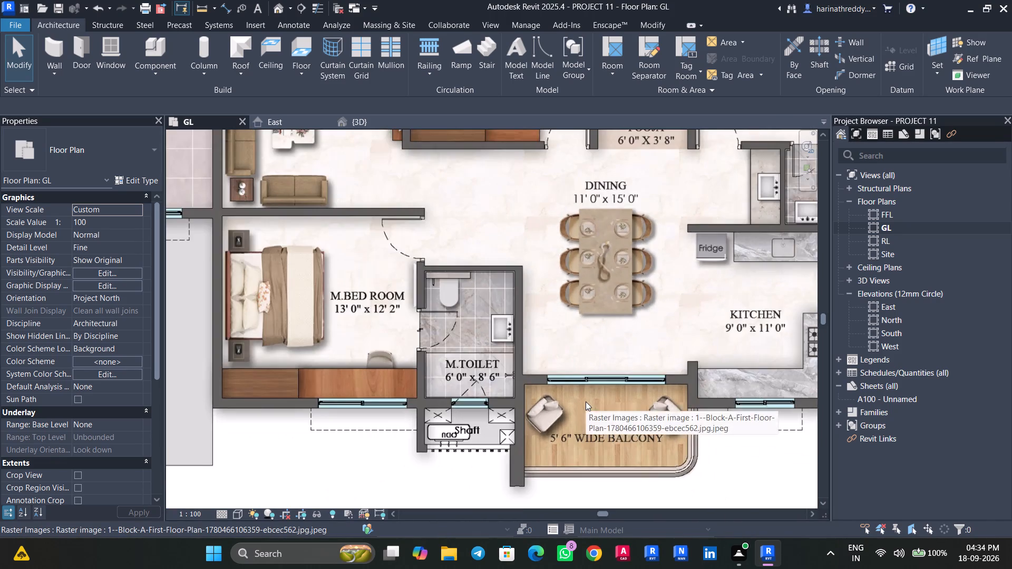
pyautogui.scroll(-2, 585, 400)
pyautogui.moveTo(582, 399); pyautogui.dragTo(504, 302, button='middle')
pyautogui.scroll(-4, 498, 363)
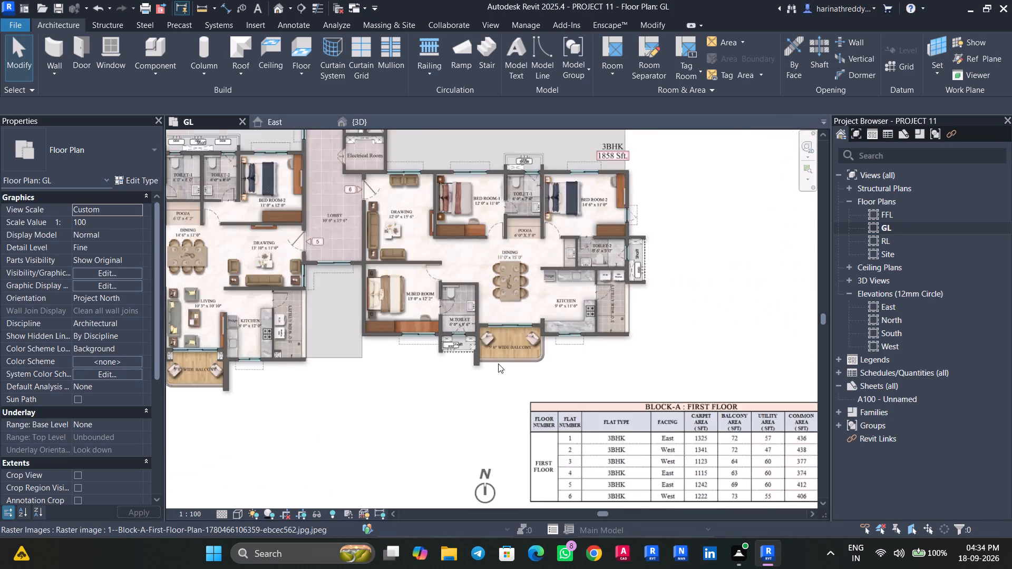
pyautogui.scroll(-5, 498, 364)
pyautogui.scroll(4, 329, 386)
pyautogui.moveTo(677, 361); pyautogui.dragTo(605, 394, button='middle')
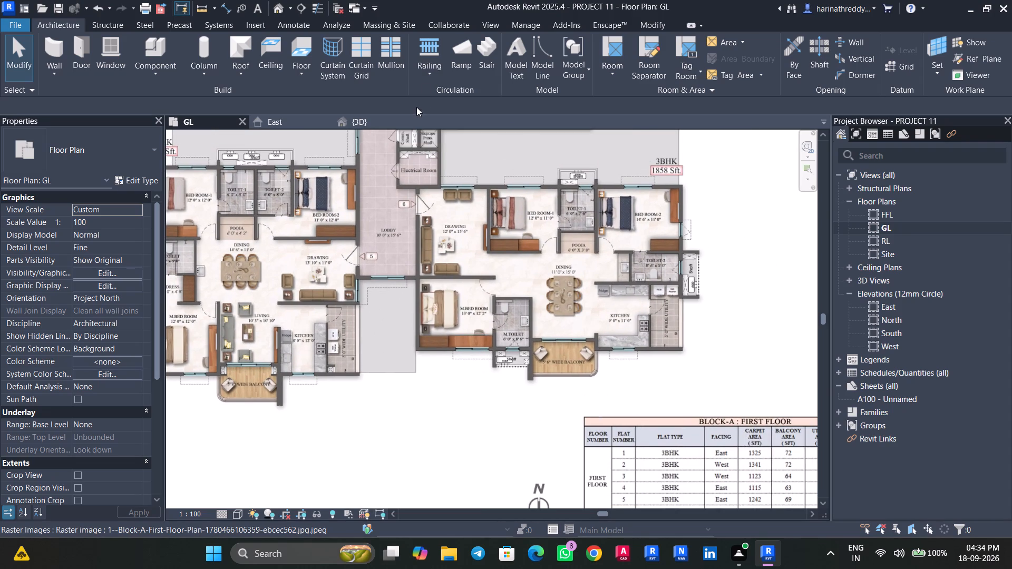
pyautogui.click(425, 76)
pyautogui.click(443, 103)
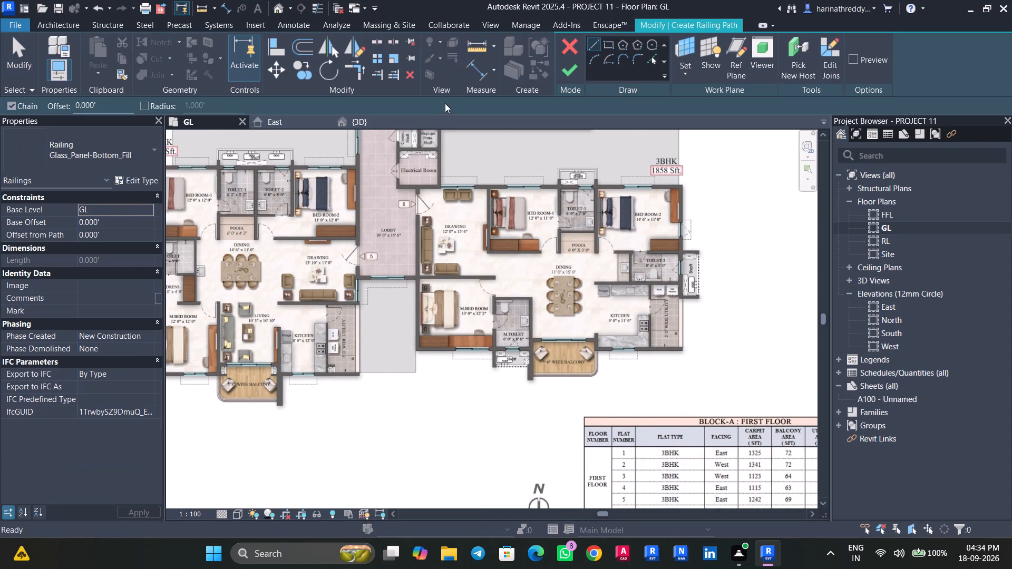
pyautogui.scroll(5, 573, 274)
pyautogui.moveTo(569, 404); pyautogui.dragTo(536, 273, button='middle')
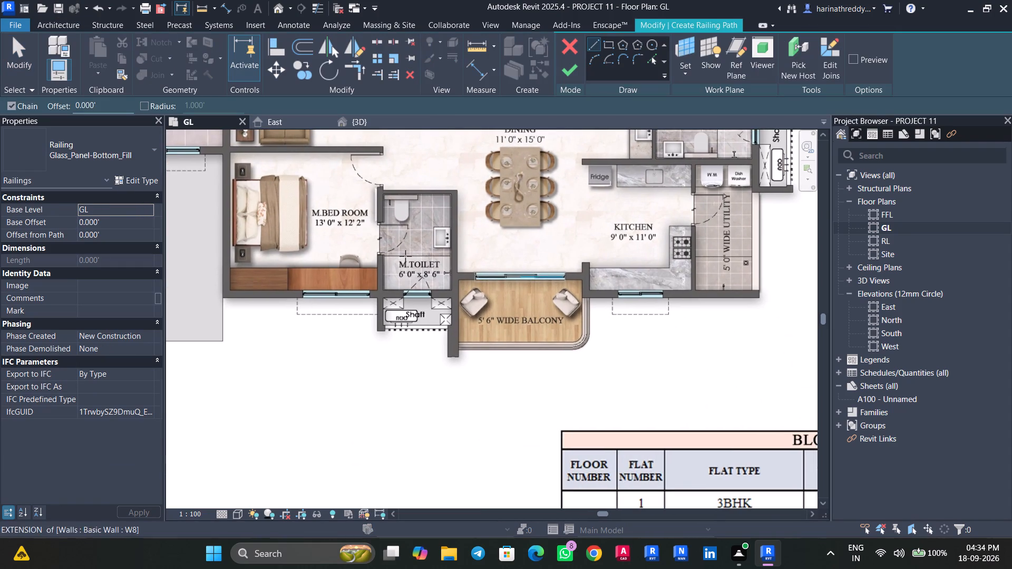
pyautogui.scroll(9, 481, 355)
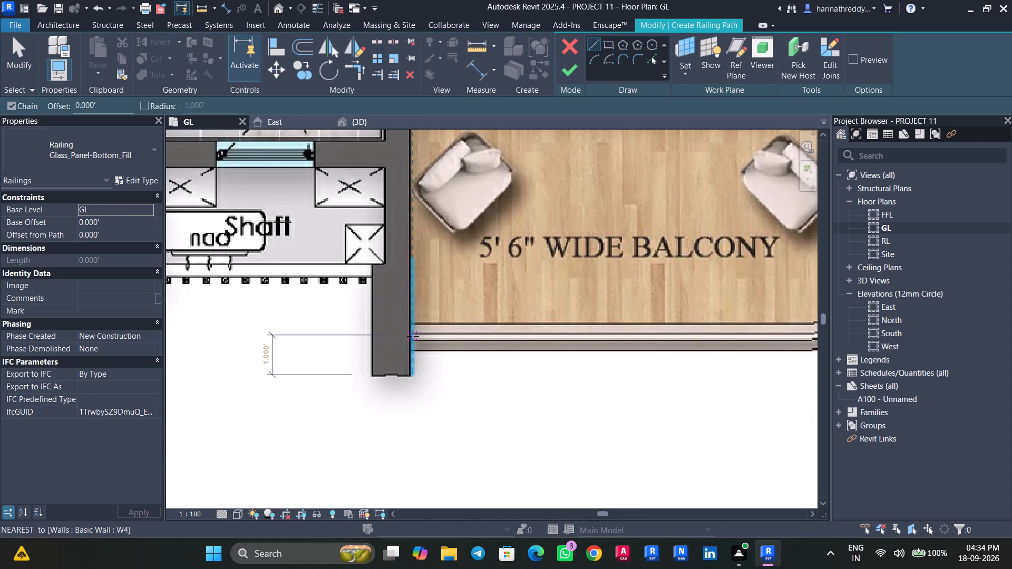
pyautogui.click(408, 336)
pyautogui.moveTo(609, 346); pyautogui.dragTo(465, 376, button='middle')
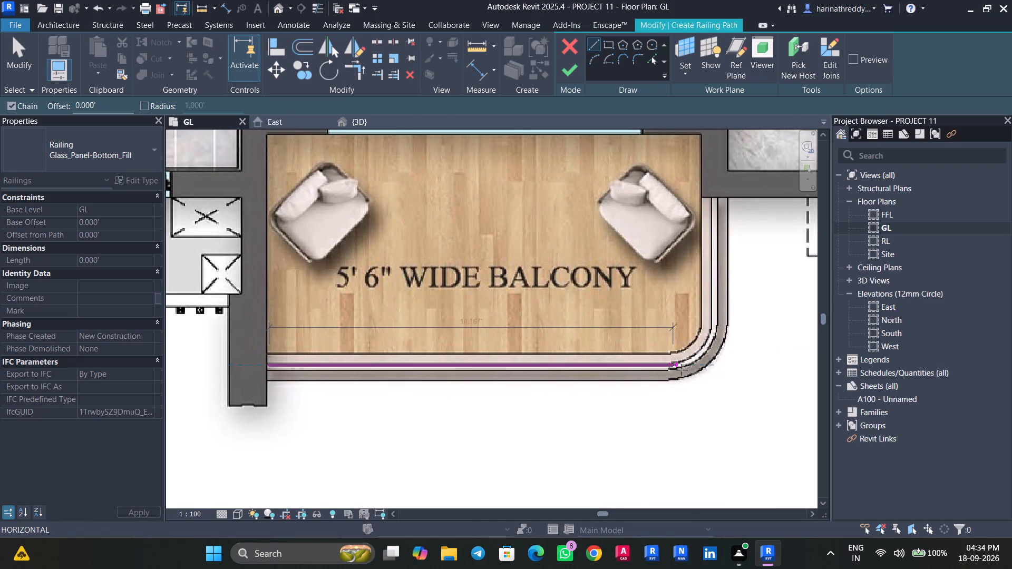
pyautogui.click(669, 369)
pyautogui.press('Escape')
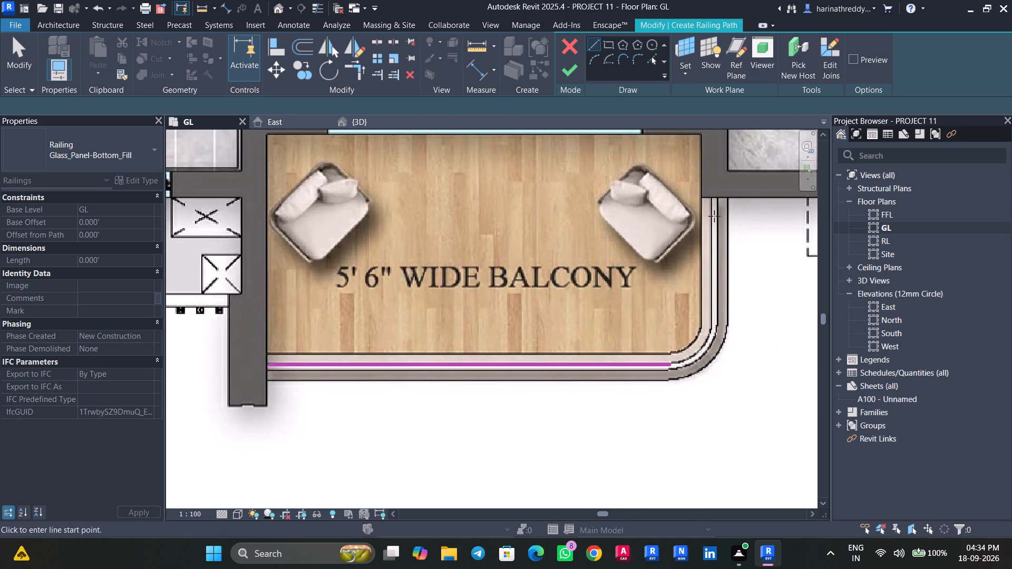
pyautogui.click(714, 198)
pyautogui.click(714, 323)
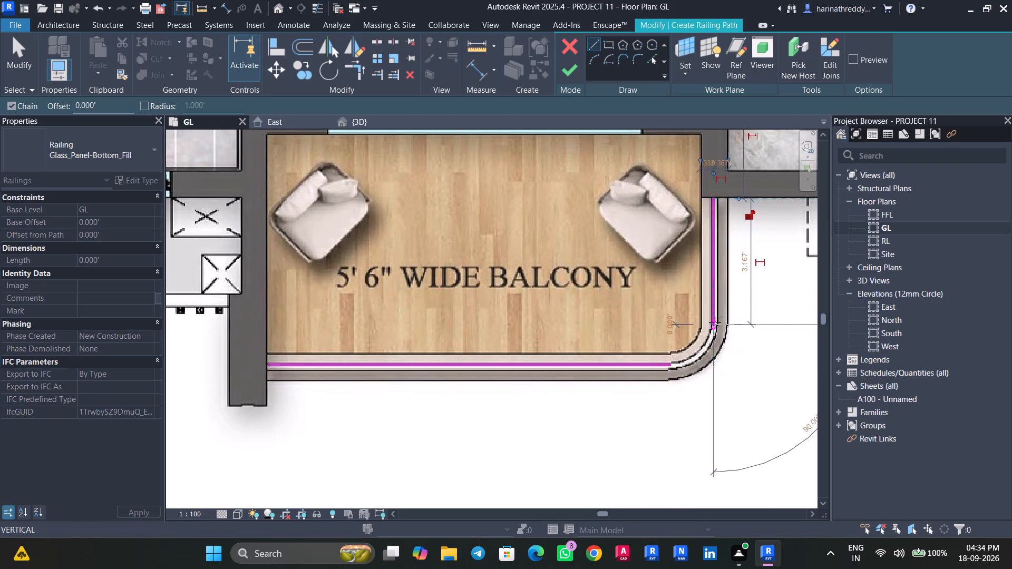
# Join the front and side railing path segments with an arc following the balcony's rounded corner, and finish the railing.
pyautogui.press('Escape')
pyautogui.click(592, 56)
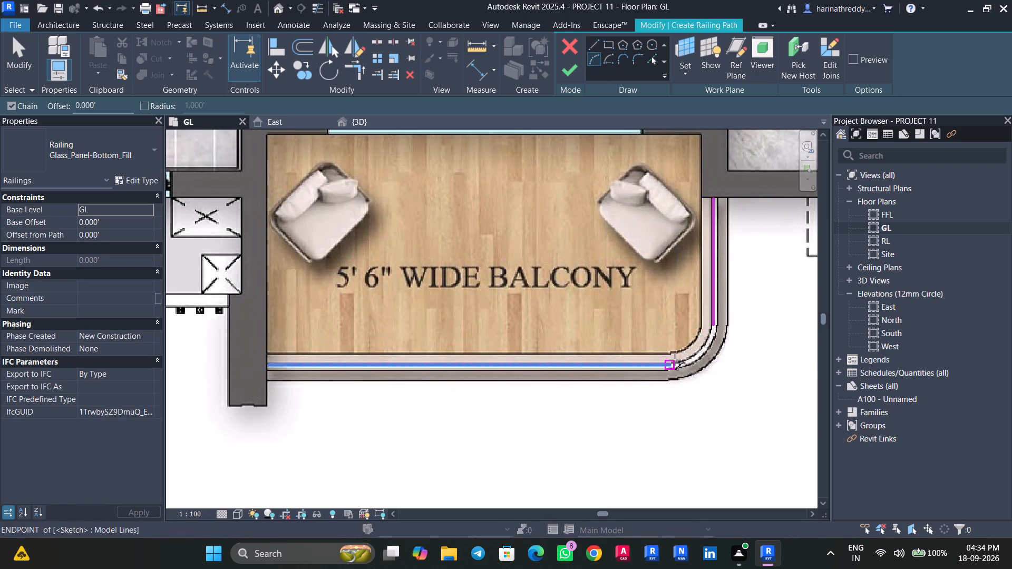
pyautogui.click(673, 360)
pyautogui.click(713, 324)
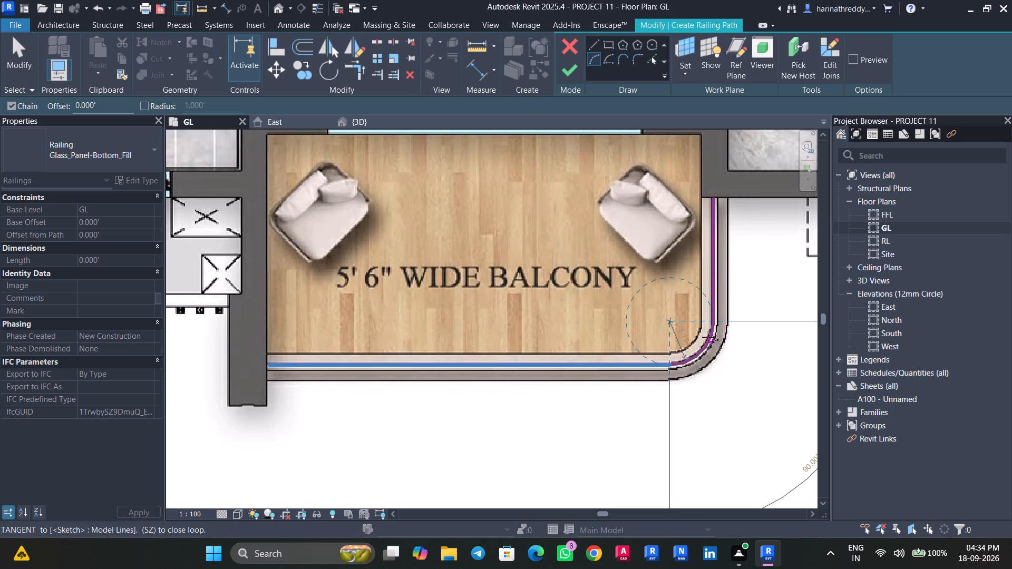
pyautogui.scroll(1, 707, 337)
pyautogui.click(707, 337)
pyautogui.press('Escape')
pyautogui.scroll(-6, 712, 399)
pyautogui.press('Escape')
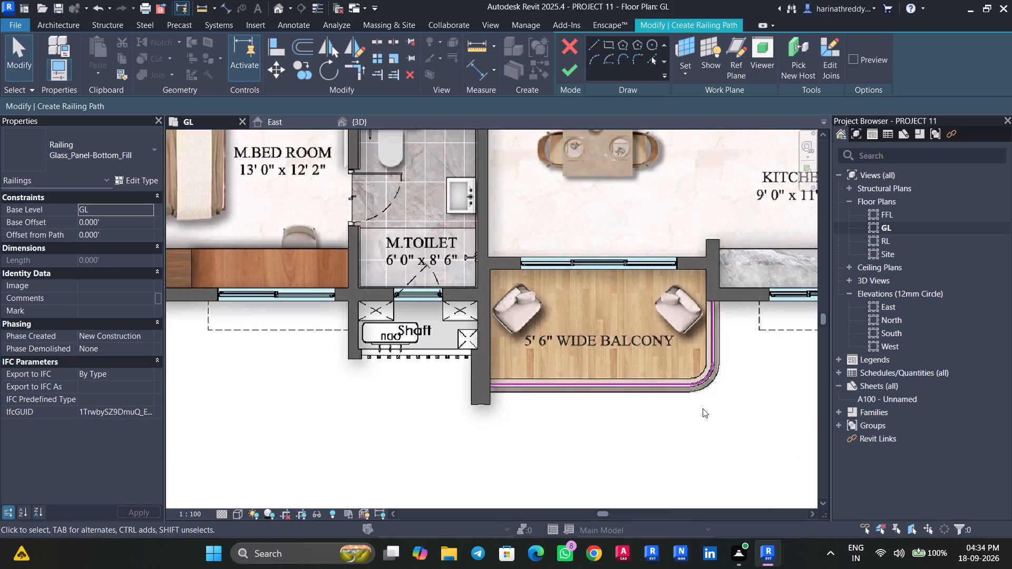
pyautogui.scroll(-7, 703, 408)
pyautogui.click(570, 70)
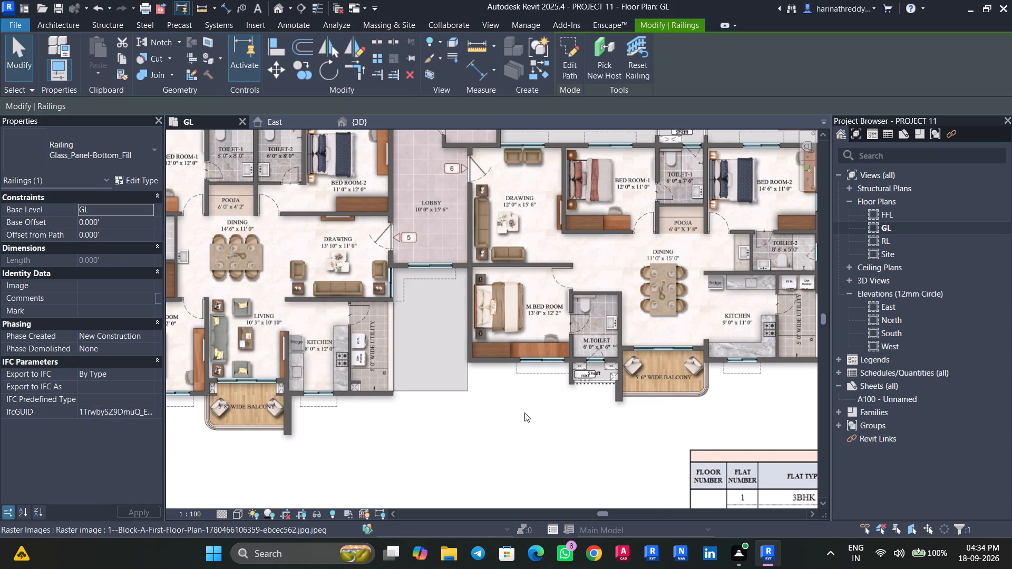
# Start a Glass_Panel-Bottom_Fill railing path on the 1723 Sft flat's 5' 0" wide balcony with a straight segment about 10.33 ft long along its outer edge.
pyautogui.scroll(-5, 524, 413)
pyautogui.moveTo(523, 409); pyautogui.dragTo(452, 507, button='middle')
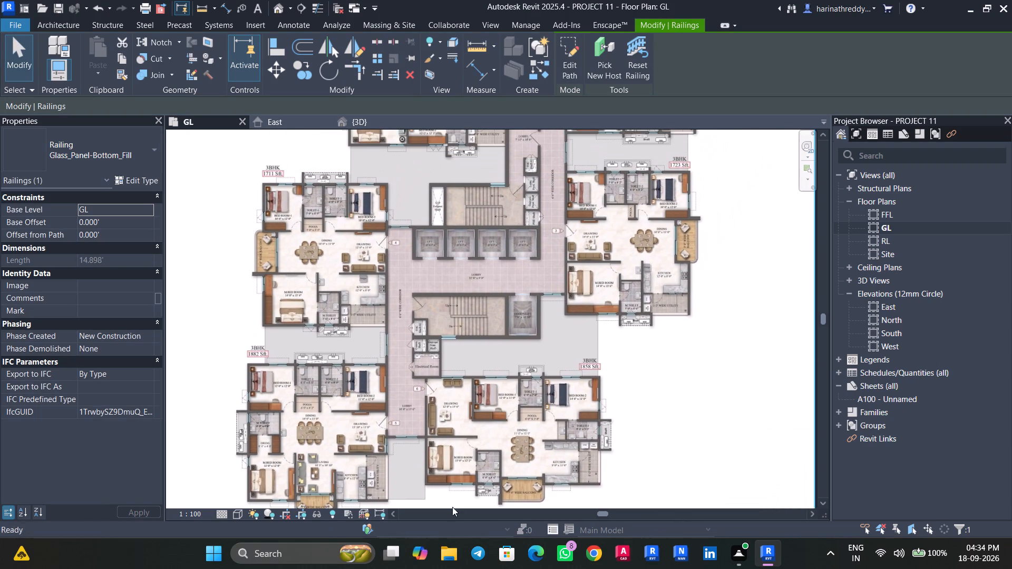
pyautogui.moveTo(727, 367); pyautogui.dragTo(699, 525, button='middle')
pyautogui.scroll(1, 679, 422)
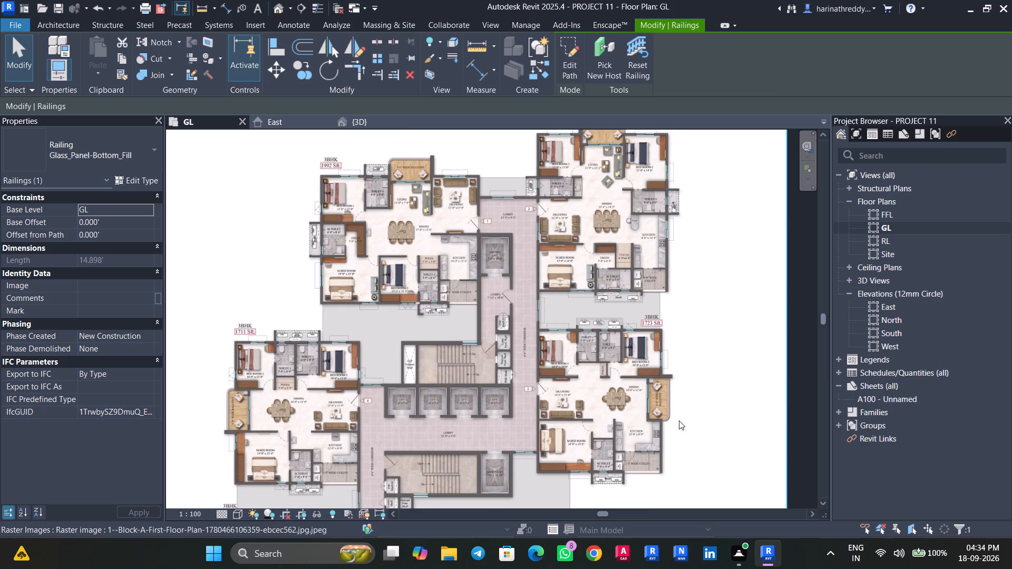
pyautogui.scroll(9, 679, 420)
pyautogui.moveTo(674, 409); pyautogui.dragTo(697, 324, button='middle')
pyautogui.press('Escape')
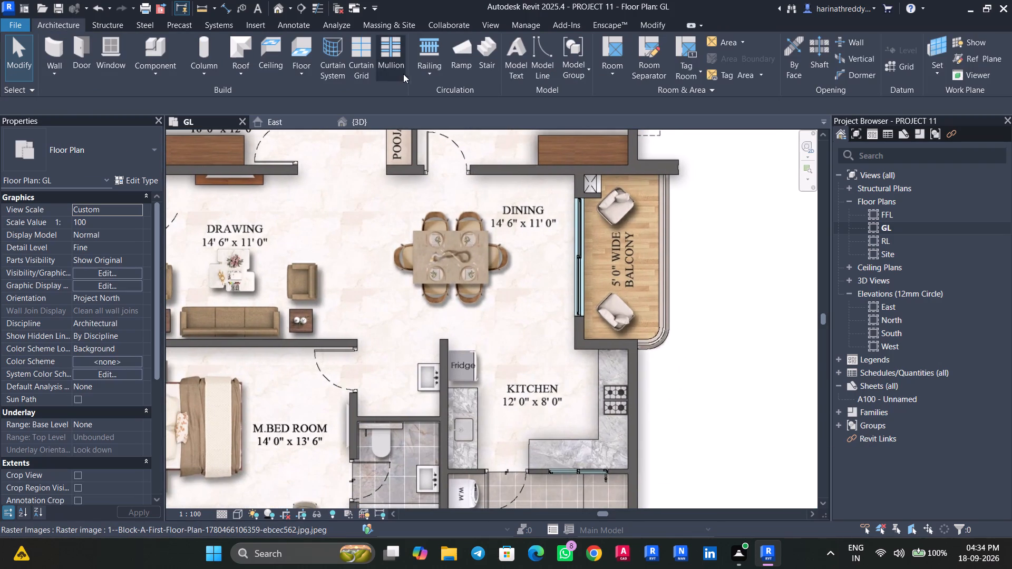
pyautogui.click(429, 76)
pyautogui.click(439, 98)
pyautogui.scroll(6, 696, 325)
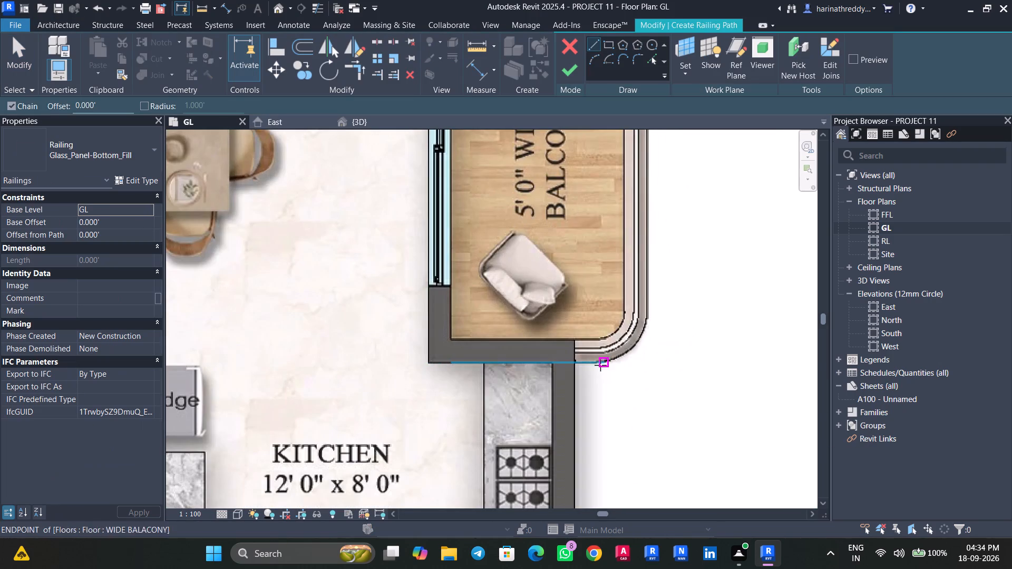
pyautogui.moveTo(678, 297); pyautogui.dragTo(675, 477, button='middle')
pyautogui.middleClick(675, 482)
pyautogui.scroll(1, 656, 263)
pyautogui.moveTo(657, 277); pyautogui.dragTo(657, 351, button='middle')
pyautogui.click(630, 193)
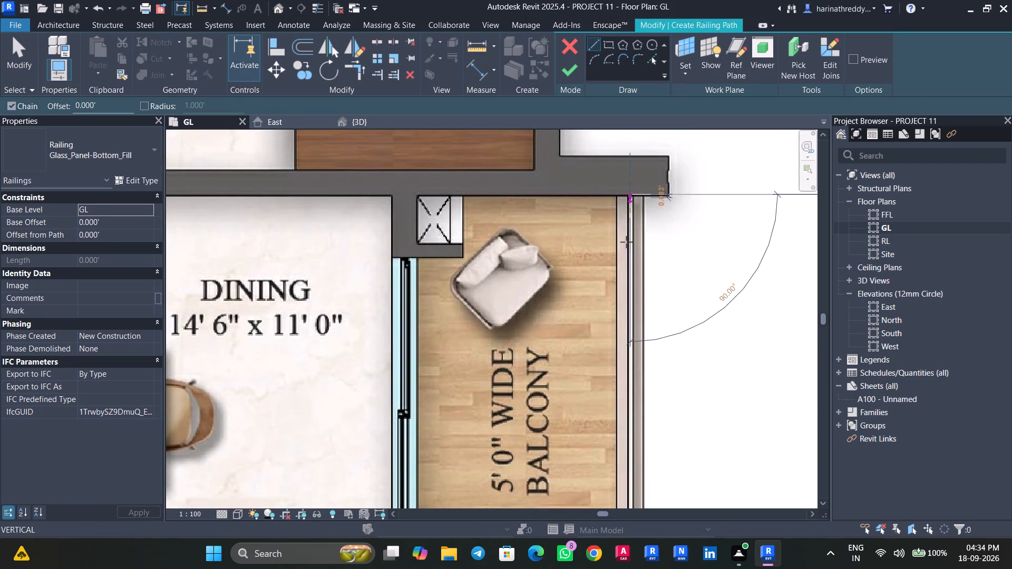
pyautogui.moveTo(626, 327); pyautogui.dragTo(651, 78, button='middle')
pyautogui.click(660, 356)
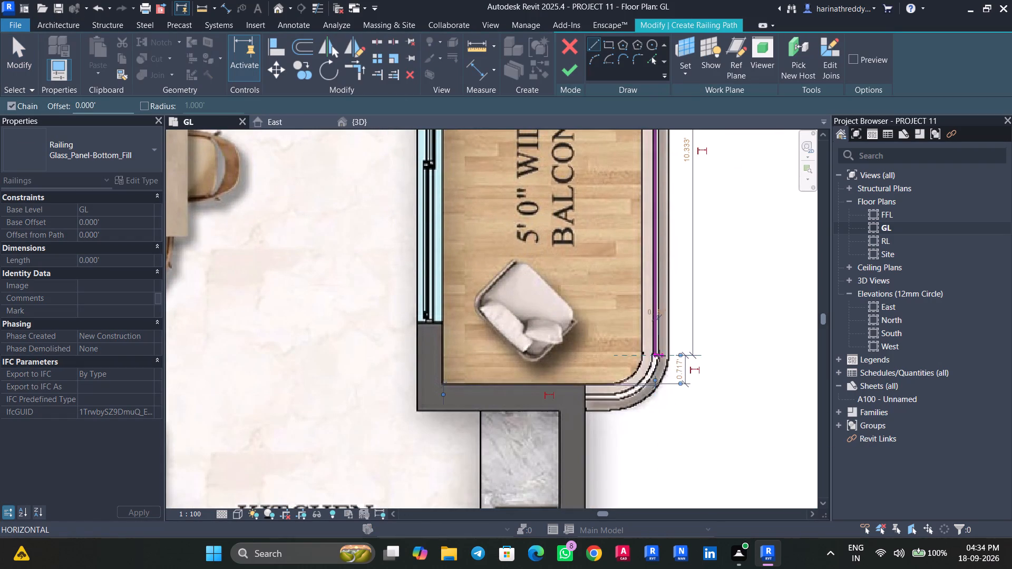
pyautogui.press('Escape')
# Draw an arc around the balcony's rounded corner, ending at the long straight railing segment.
pyautogui.click(595, 59)
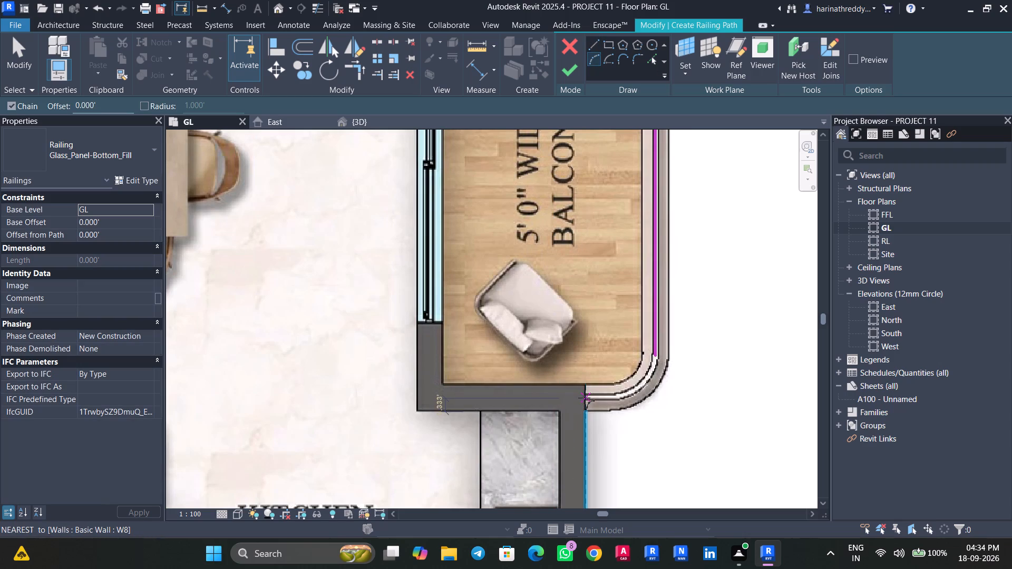
pyautogui.click(617, 396)
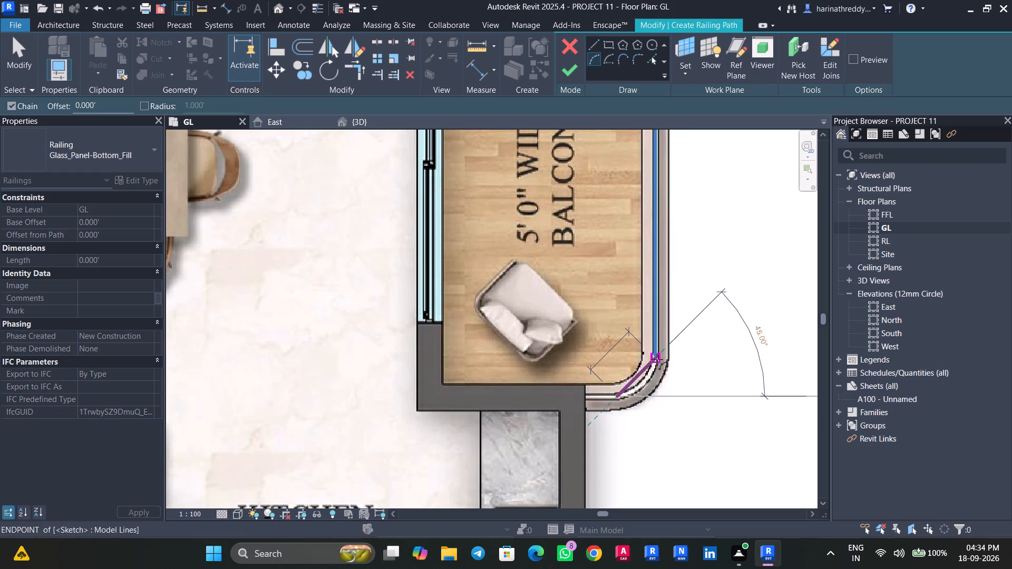
pyautogui.click(657, 358)
pyautogui.click(650, 372)
pyautogui.press('Escape')
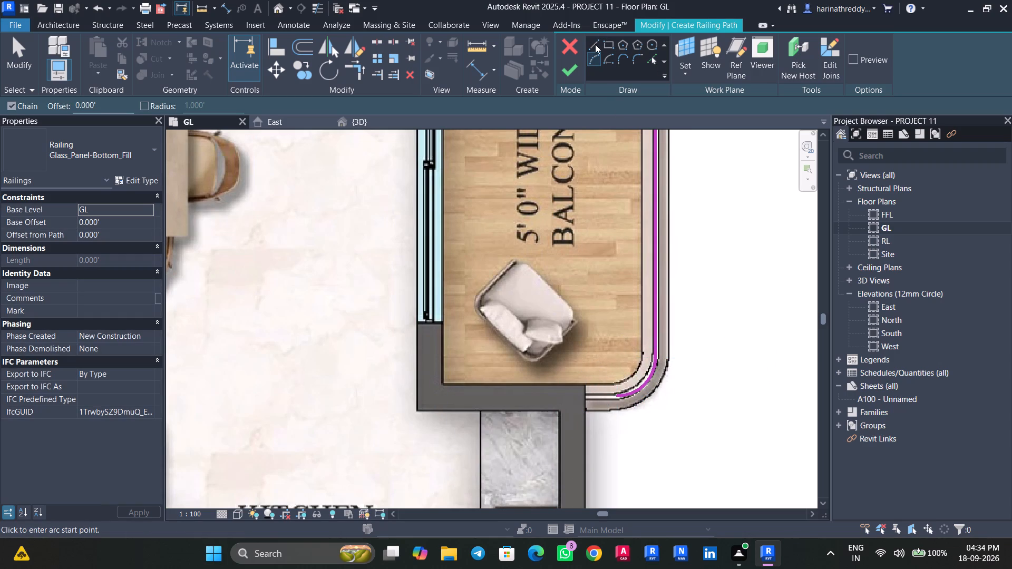
# Extend the railing path from the arc to the kitchen wall with a straight segment about 0.79 ft long, and finish the railing.
pyautogui.click(593, 46)
pyautogui.click(622, 397)
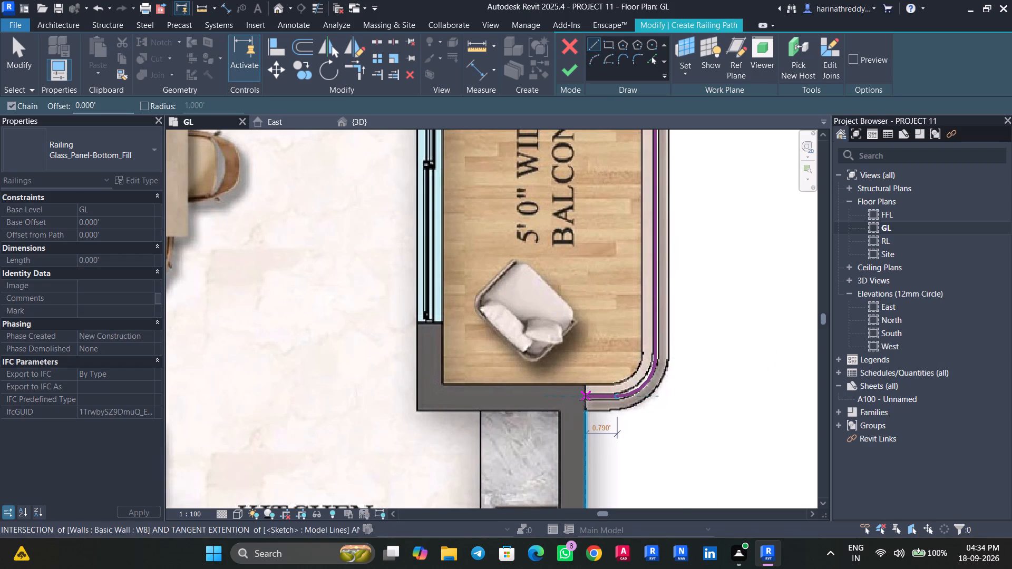
pyautogui.click(585, 400)
pyautogui.press('Escape')
pyautogui.scroll(-6, 629, 427)
pyautogui.click(569, 69)
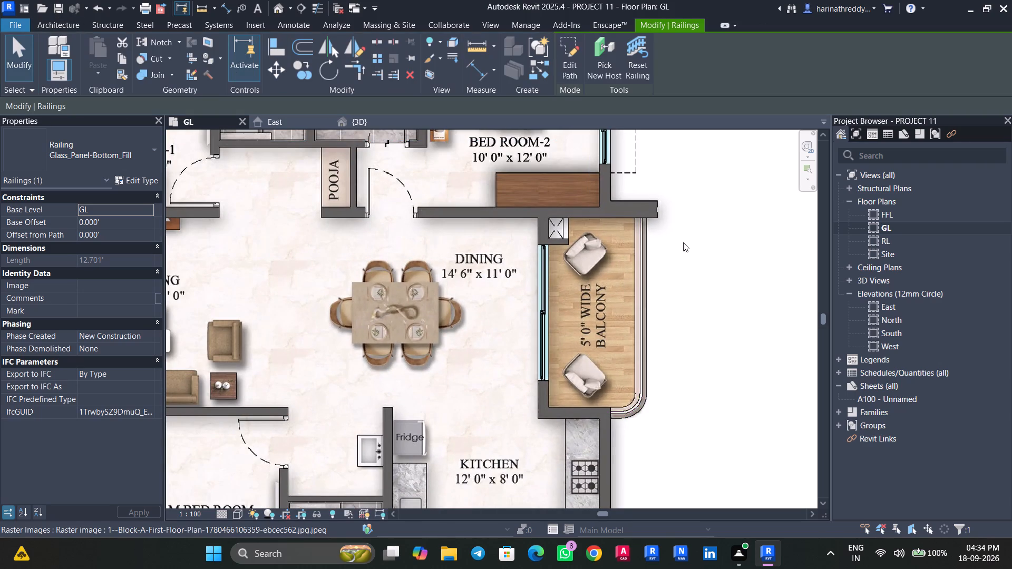
# Start a Glass_Panel-Bottom_Fill railing path on the 2001 Sft flat's 5' 6" wide balcony with a front segment about 10.33 ft long from the wall.
pyautogui.scroll(-4, 684, 242)
pyautogui.moveTo(685, 250); pyautogui.dragTo(641, 522, button='middle')
pyautogui.moveTo(670, 322); pyautogui.dragTo(685, 508, button='middle')
pyautogui.scroll(-3, 686, 359)
pyautogui.moveTo(692, 325); pyautogui.dragTo(697, 464, button='middle')
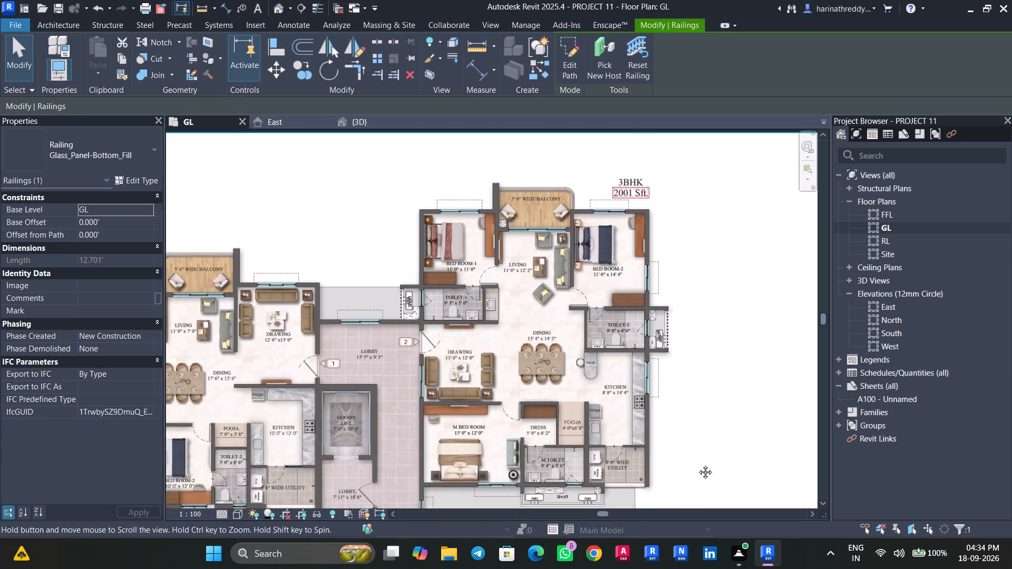
pyautogui.moveTo(697, 464); pyautogui.dragTo(700, 473, button='middle')
pyautogui.moveTo(696, 450); pyautogui.dragTo(721, 434, button='middle')
pyautogui.press('Escape')
pyautogui.scroll(9, 535, 197)
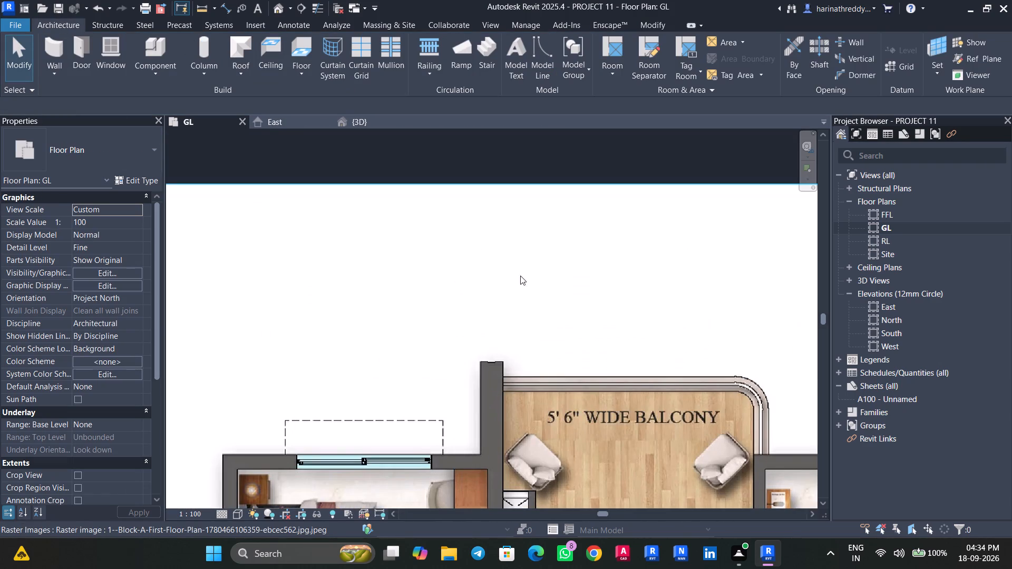
pyautogui.moveTo(520, 277); pyautogui.dragTo(447, 79, button='middle')
pyautogui.click(433, 72)
pyautogui.click(450, 96)
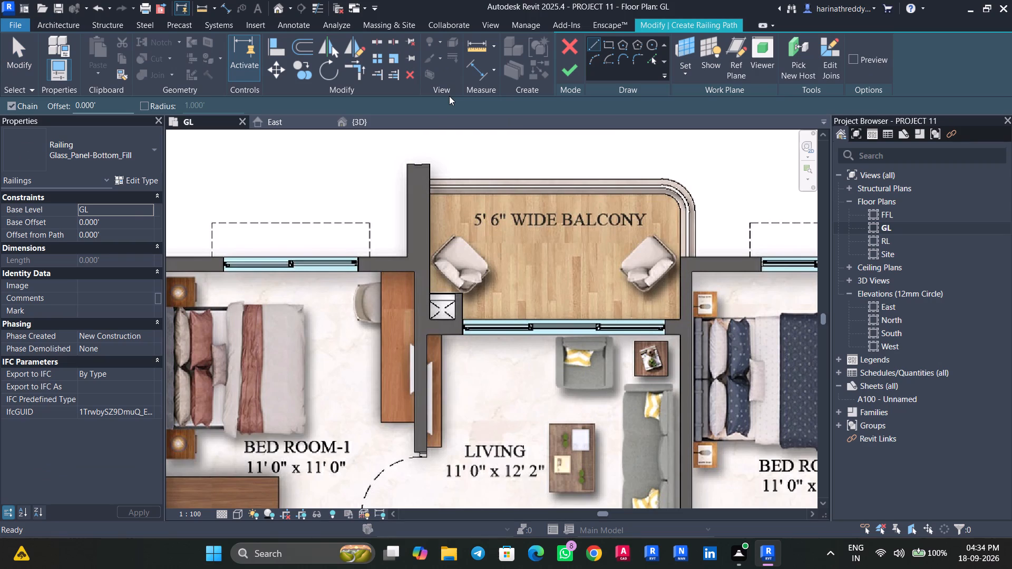
pyautogui.scroll(1, 501, 214)
pyautogui.moveTo(501, 214); pyautogui.dragTo(498, 287, button='middle')
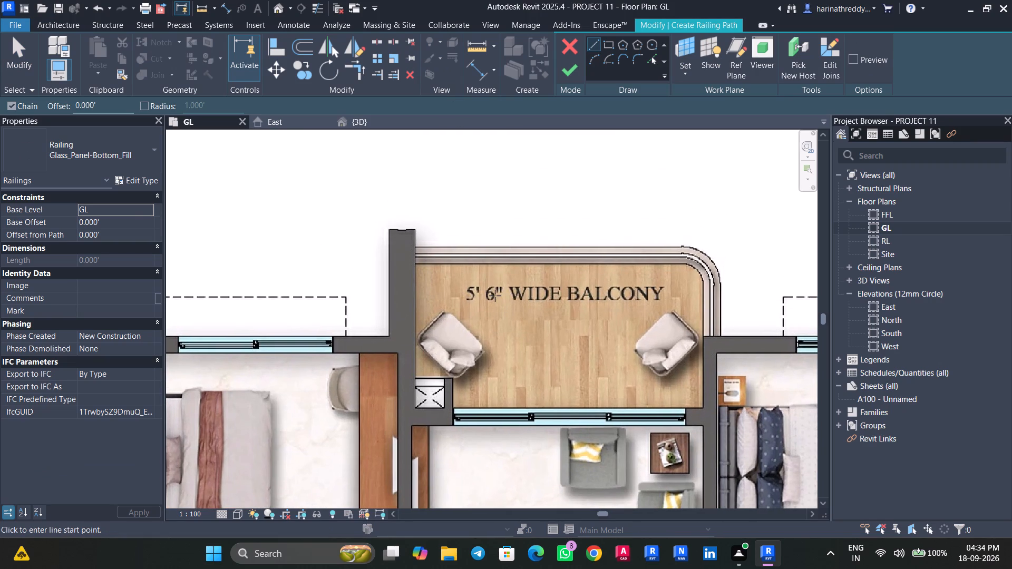
pyautogui.scroll(4, 430, 254)
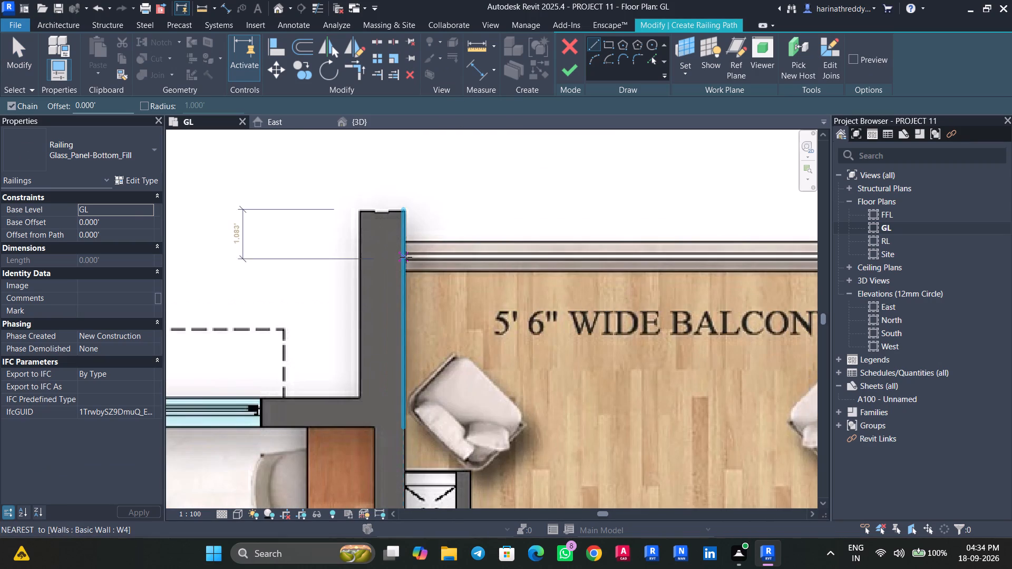
pyautogui.click(406, 257)
pyautogui.middleClick(536, 262)
pyautogui.moveTo(523, 263); pyautogui.dragTo(366, 264, button='middle')
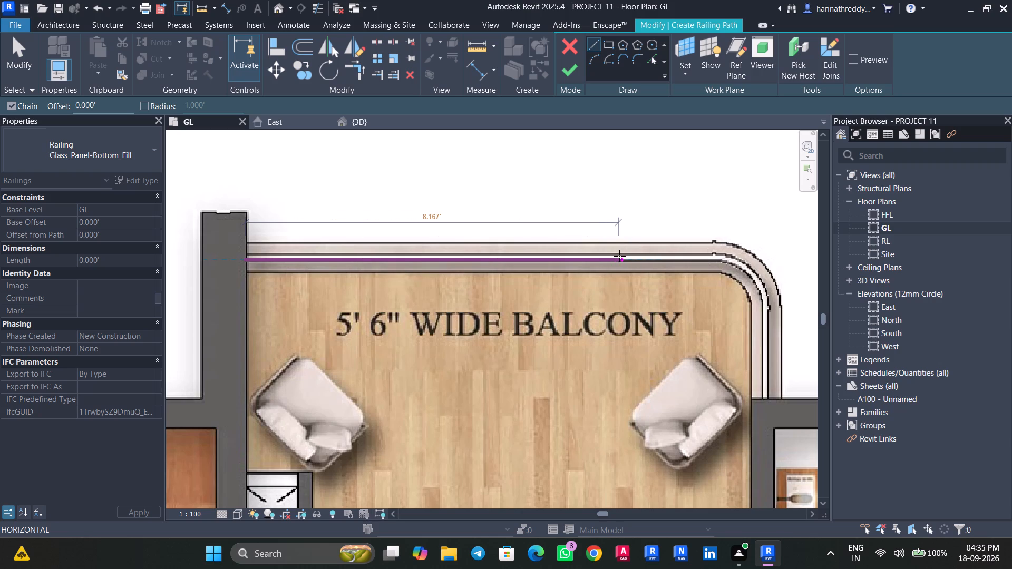
pyautogui.click(717, 259)
pyautogui.press('Escape')
pyautogui.press('Escape')
pyautogui.press('Escape')
pyautogui.press('Escape')
# Nudge the front railing segment slightly outward to align it with the balcony's edge, and dismiss the chat notification.
pyautogui.click(648, 262)
pyautogui.press('Up')
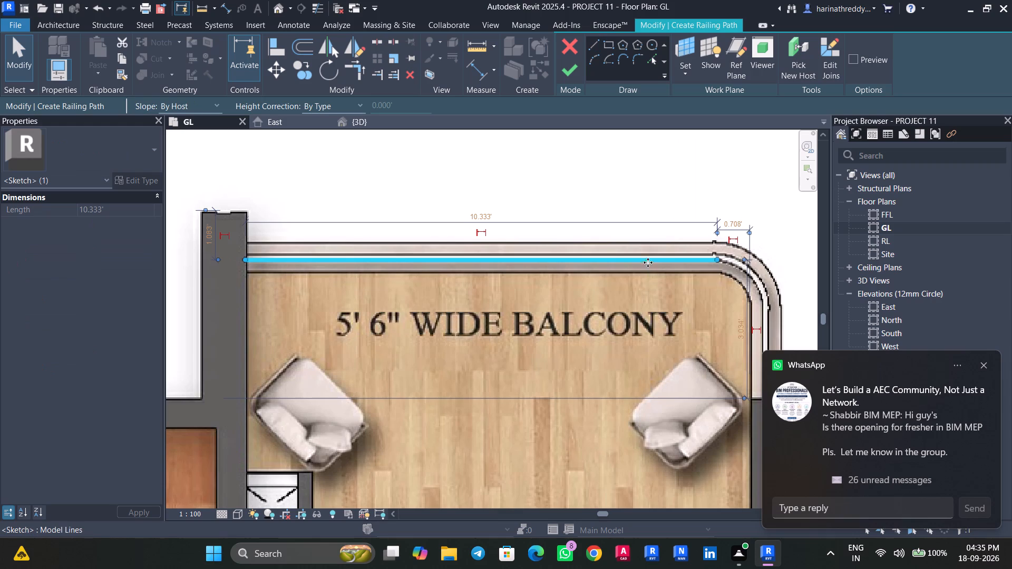
pyautogui.click(982, 364)
# Sketch a side railing segment about 2.17 ft long from the bedroom wall toward the rounded corner and nudge it slightly outward.
pyautogui.moveTo(725, 357); pyautogui.dragTo(643, 258, button='middle')
pyautogui.click(595, 45)
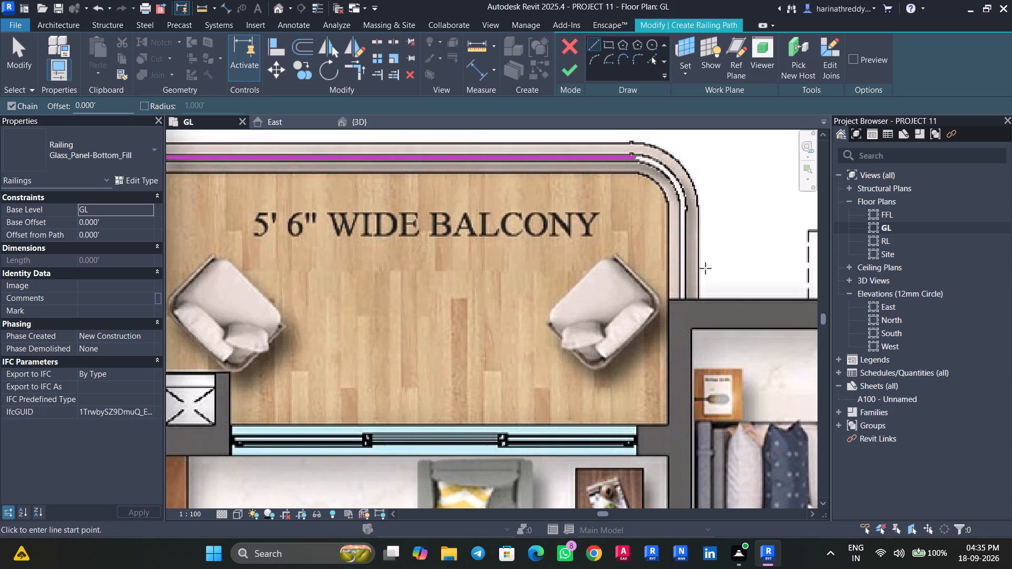
pyautogui.scroll(5, 684, 296)
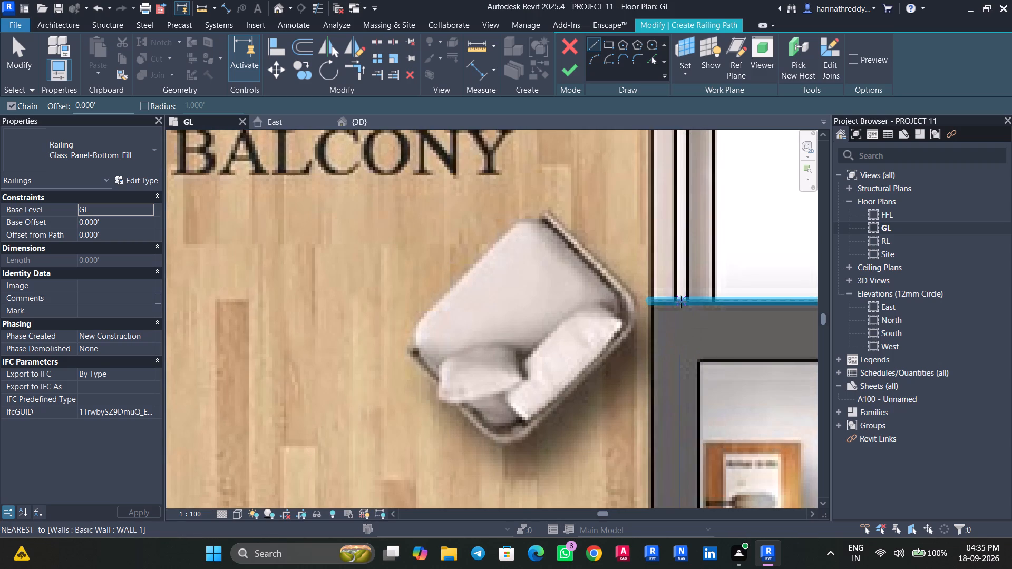
pyautogui.click(682, 303)
pyautogui.moveTo(682, 197); pyautogui.dragTo(682, 295, button='middle')
pyautogui.middleClick(672, 409)
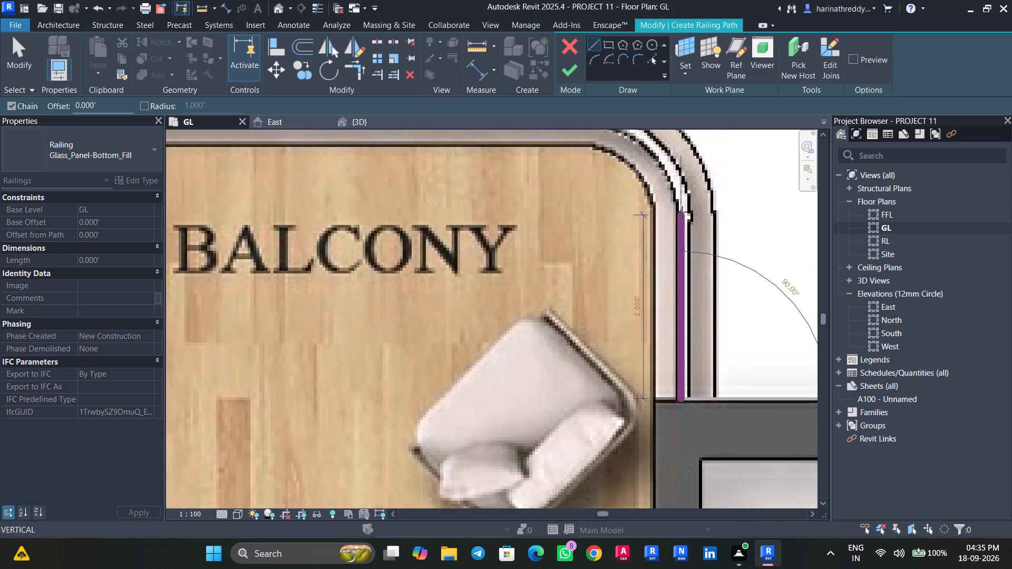
pyautogui.click(685, 197)
pyautogui.press('Escape')
pyautogui.press('Escape')
pyautogui.press('Escape')
pyautogui.click(679, 229)
pyautogui.press('Right')
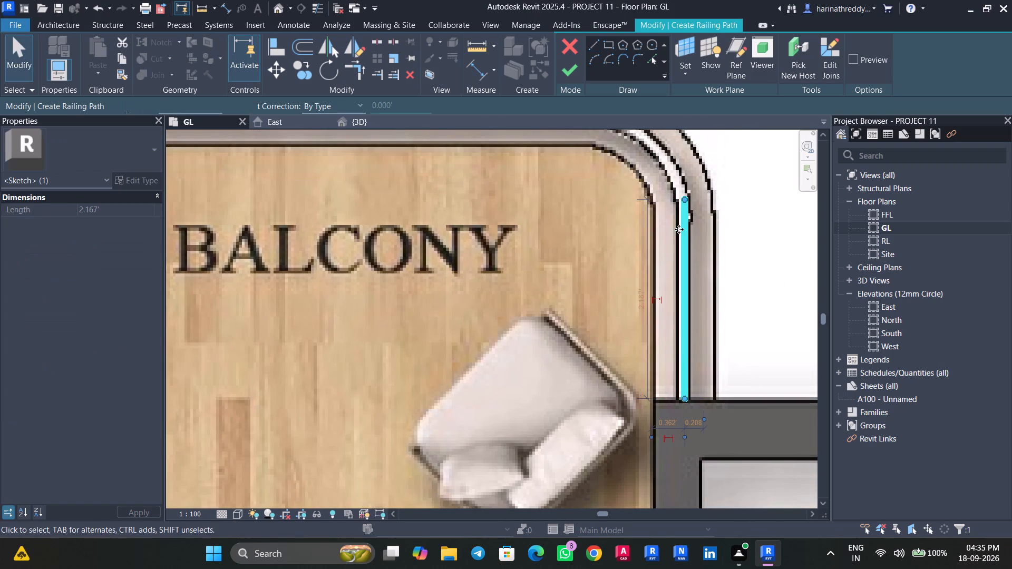
# Join the front and side railing segments with an arc around the balcony's rounded corner, and finish the railing.
pyautogui.moveTo(629, 238); pyautogui.dragTo(656, 356, button='middle')
pyautogui.scroll(1, 656, 356)
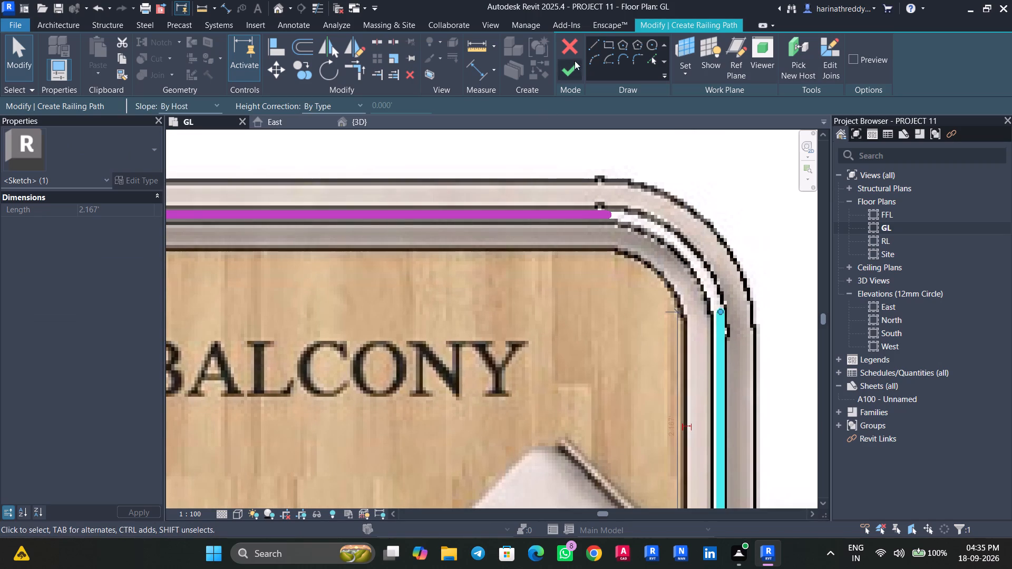
pyautogui.click(591, 58)
pyautogui.click(609, 213)
pyautogui.click(718, 312)
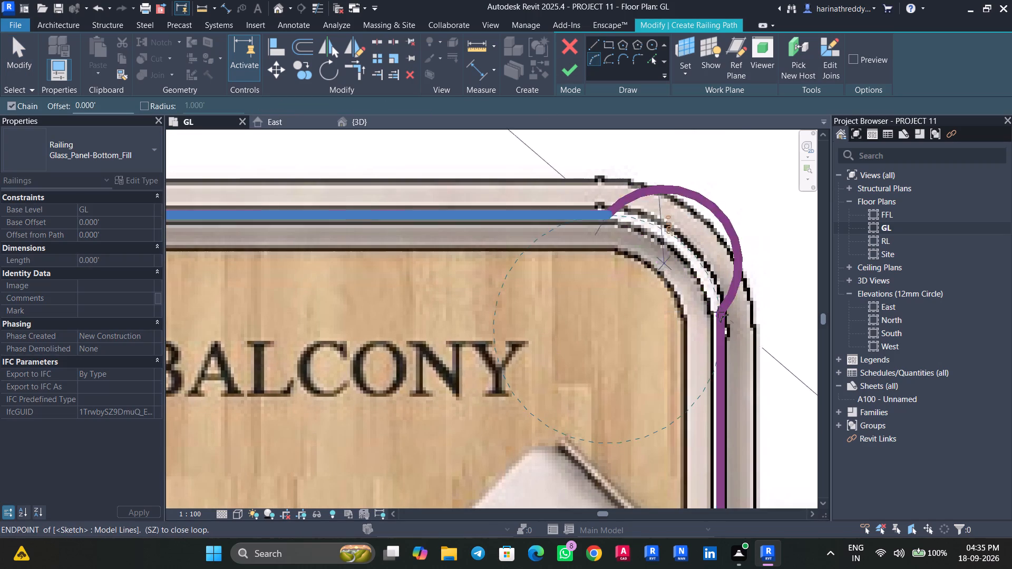
pyautogui.click(701, 265)
pyautogui.press('Escape')
pyautogui.scroll(-5, 617, 296)
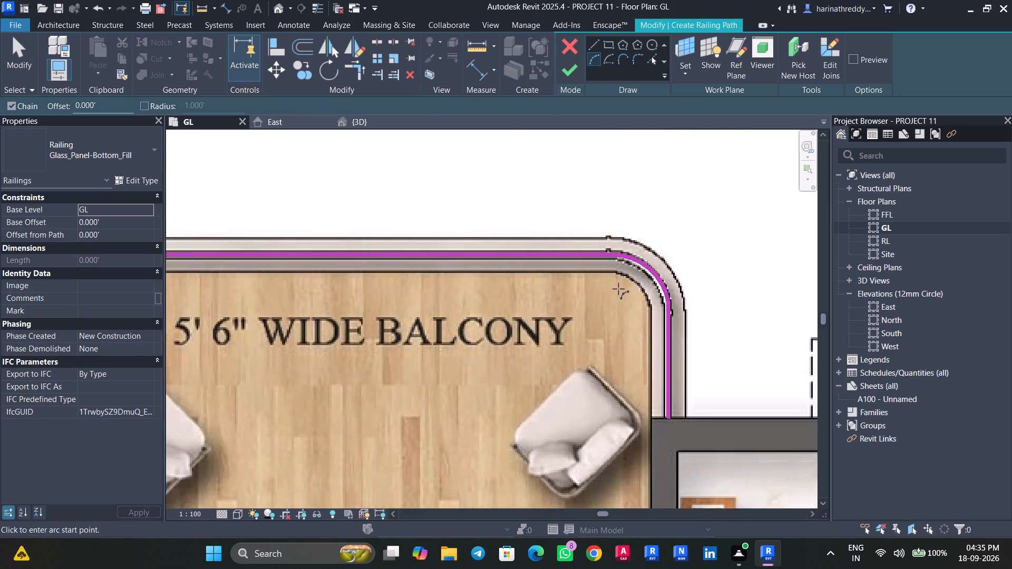
pyautogui.scroll(-2, 618, 289)
pyautogui.click(566, 74)
# Start a Glass_Panel-Bottom_Fill railing path on the 1992 Sft flat's 5' 6" wide balcony with a straight front segment from the wall to the rounded corner's start.
pyautogui.scroll(-12, 578, 203)
pyautogui.moveTo(578, 203); pyautogui.dragTo(732, 169, button='middle')
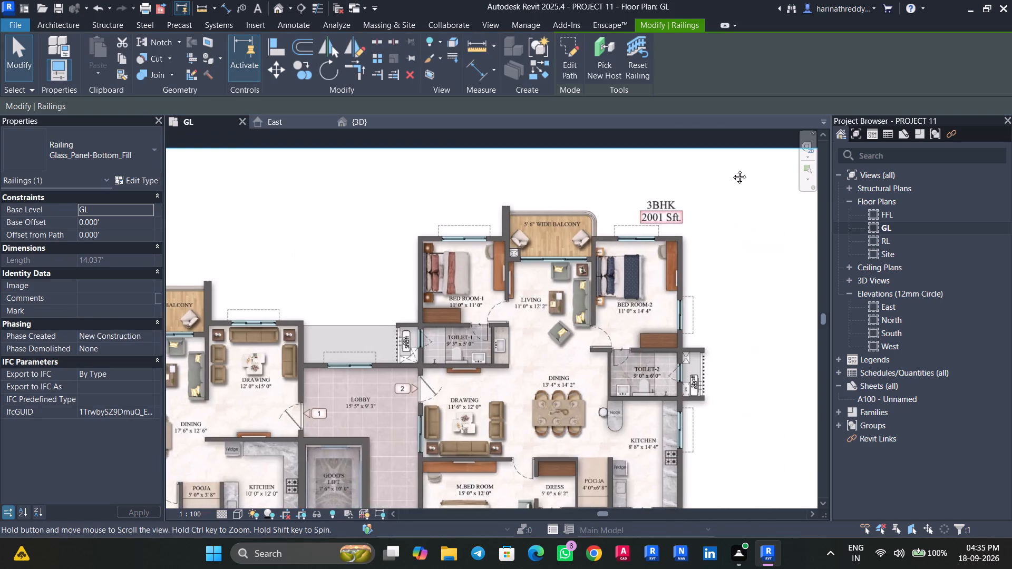
pyautogui.moveTo(732, 169); pyautogui.dragTo(835, 138, button='middle')
pyautogui.press('Escape')
pyautogui.scroll(-4, 416, 292)
pyautogui.moveTo(419, 302); pyautogui.dragTo(492, 141, button='middle')
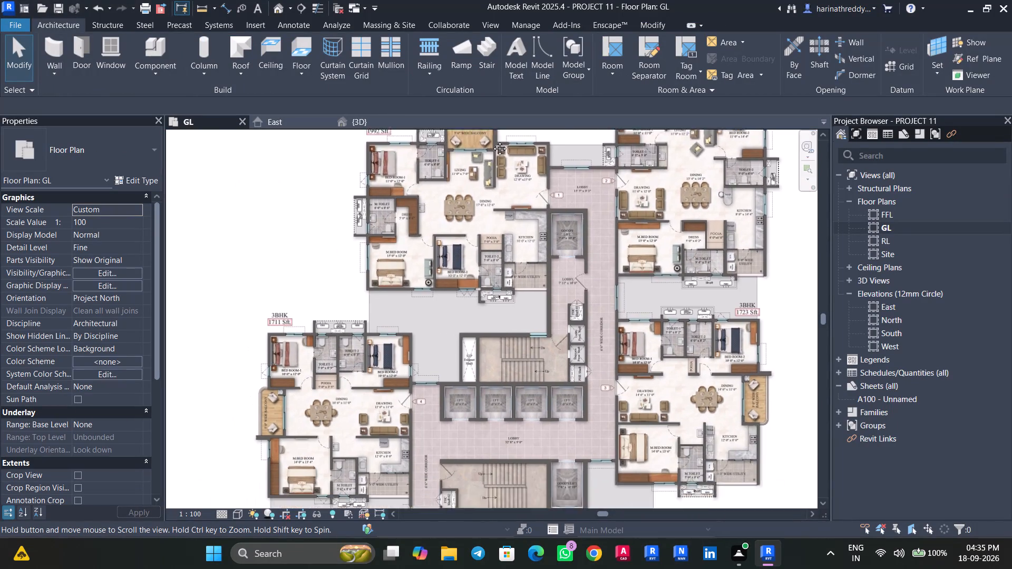
pyautogui.moveTo(492, 141); pyautogui.dragTo(490, 331, button='middle')
pyautogui.scroll(4, 498, 273)
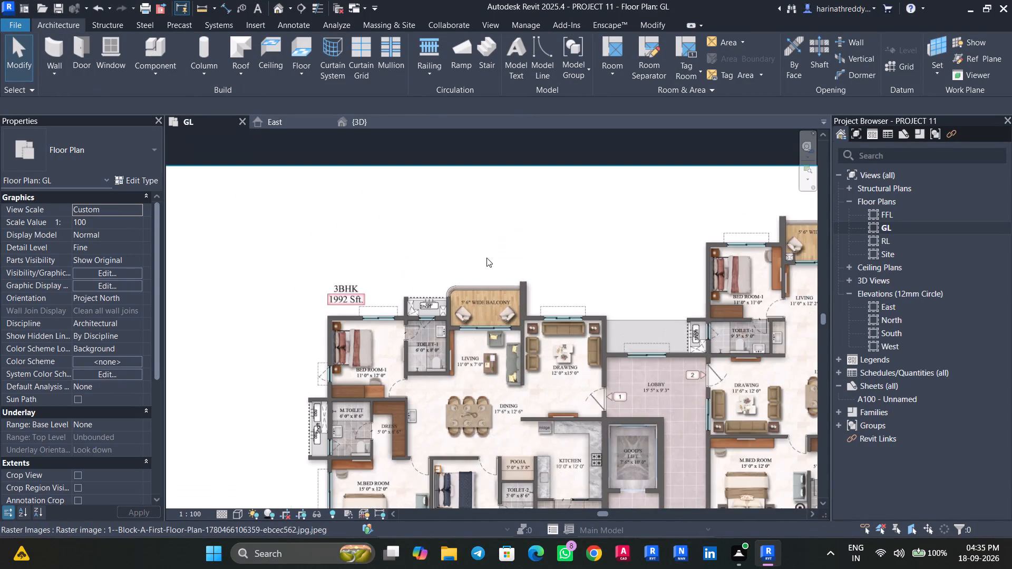
pyautogui.click(426, 70)
pyautogui.click(432, 94)
pyautogui.scroll(10, 509, 305)
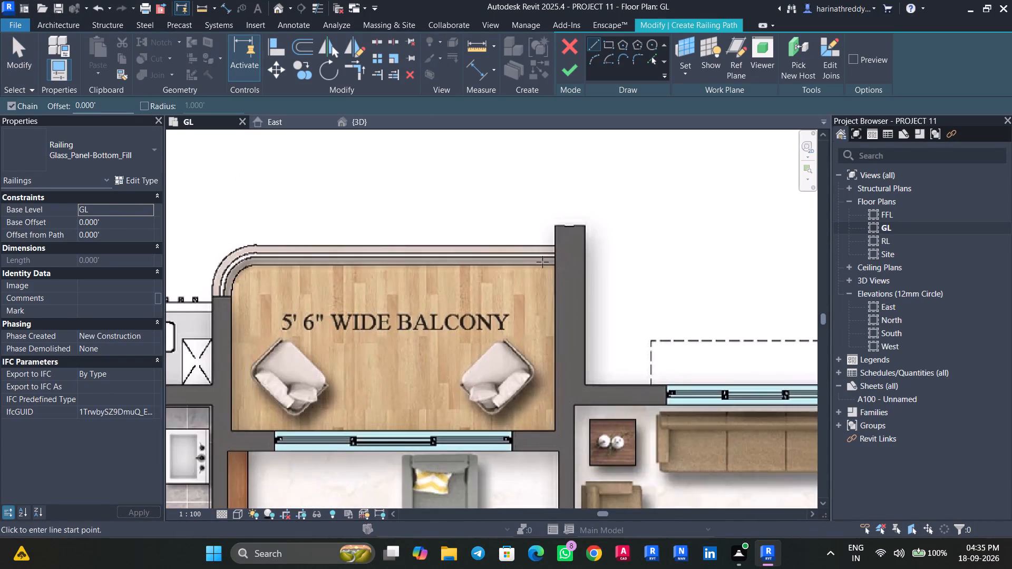
pyautogui.scroll(3, 542, 262)
pyautogui.click(561, 251)
pyautogui.moveTo(490, 248); pyautogui.dragTo(739, 253, button='middle')
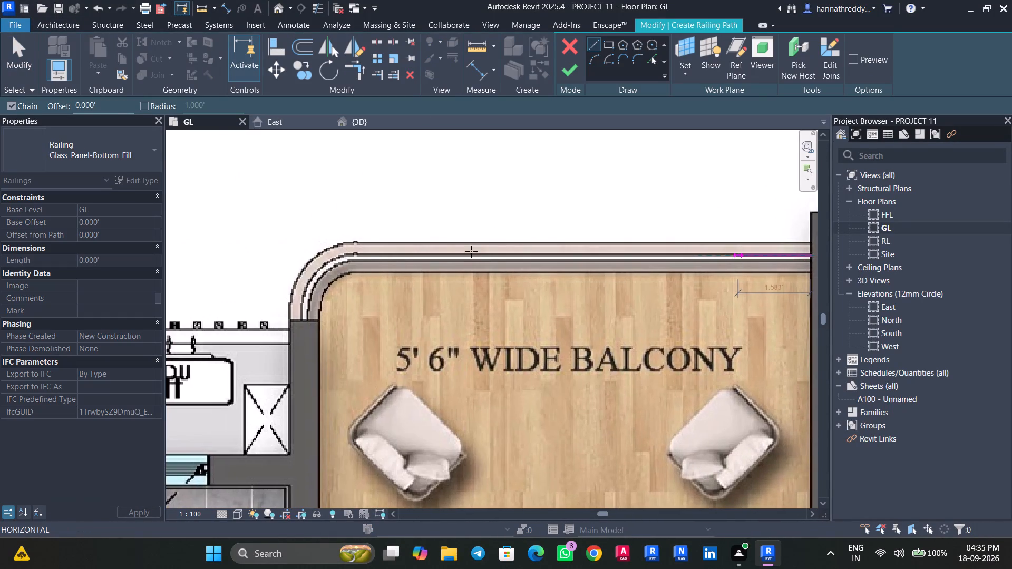
pyautogui.click(355, 256)
pyautogui.press('Escape')
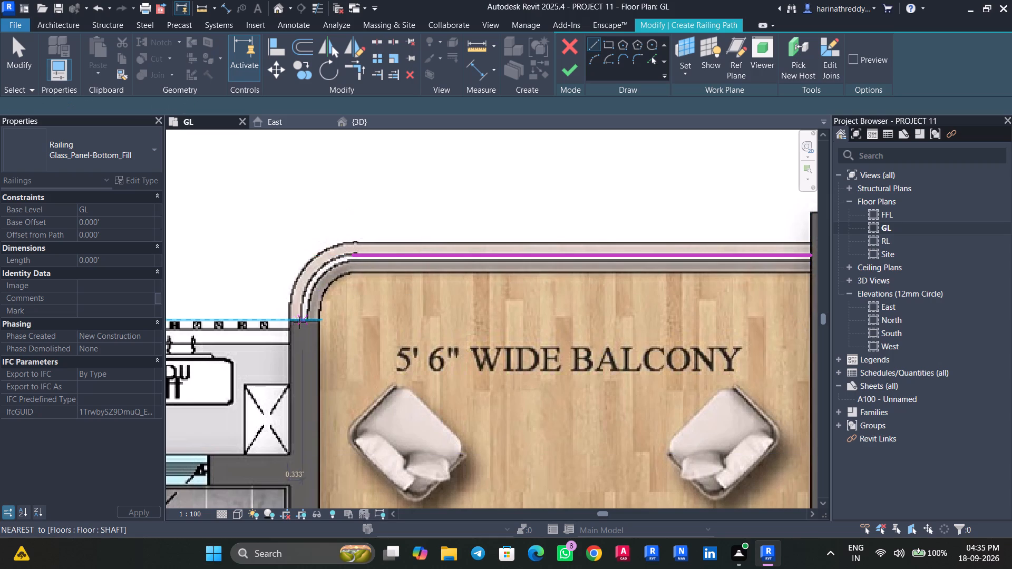
# Sketch a short side railing segment about 0.33 ft long from the wall end to the start of the rounded corner.
pyautogui.scroll(5, 304, 324)
pyautogui.click(306, 318)
pyautogui.click(305, 287)
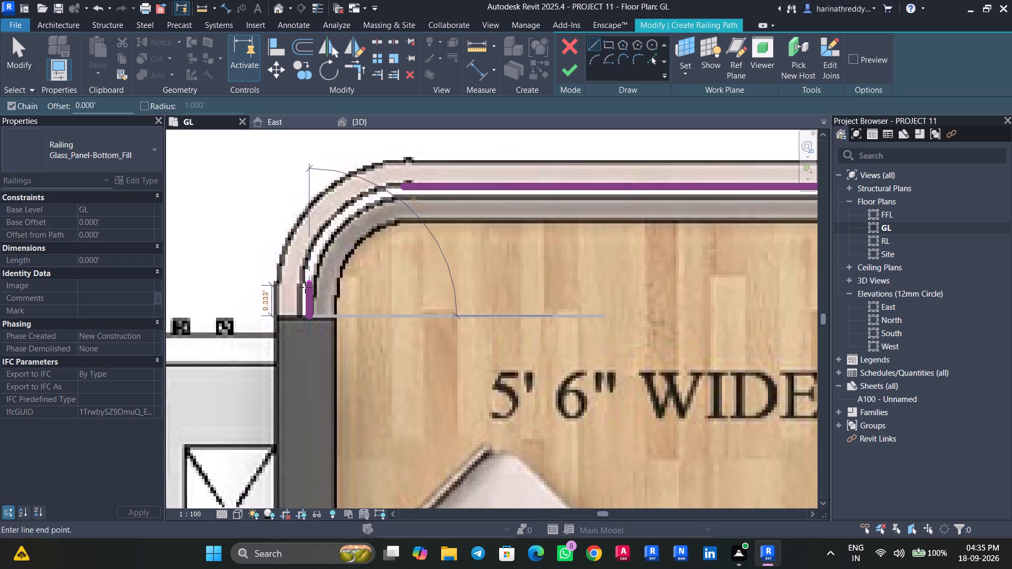
pyautogui.press('Escape')
# Join the side and front railing segments with an arc following the balcony's rounded corner.
pyautogui.click(593, 60)
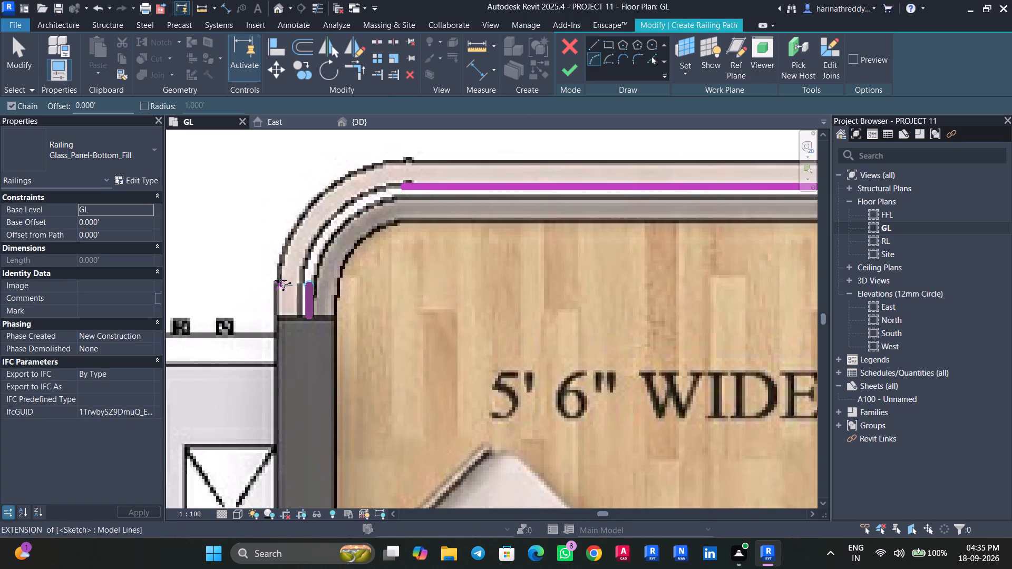
pyautogui.click(307, 281)
pyautogui.click(403, 191)
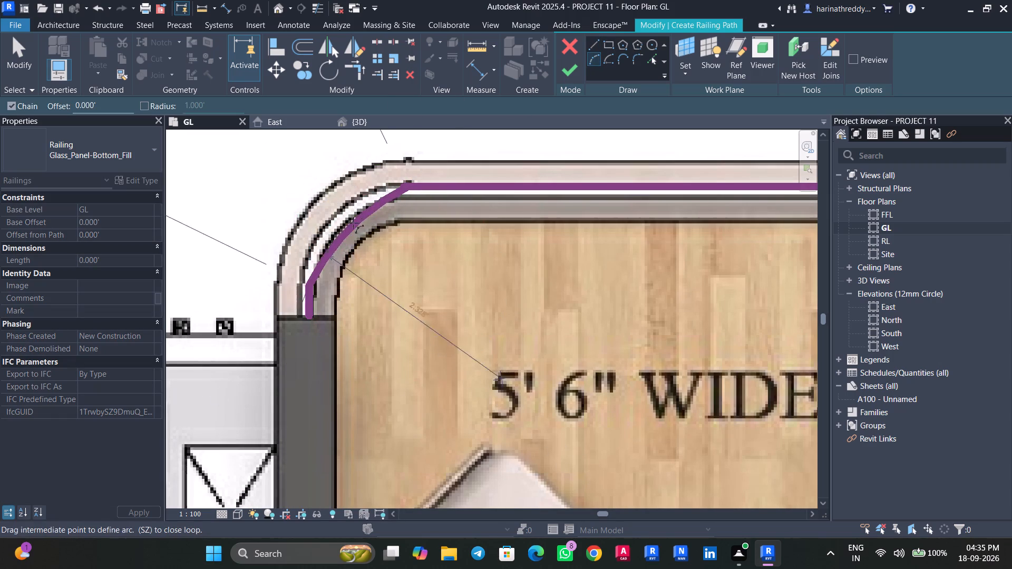
pyautogui.click(350, 211)
pyautogui.press('Escape')
pyautogui.press('Escape')
pyautogui.scroll(-1, 346, 249)
pyautogui.scroll(1, 346, 249)
pyautogui.scroll(-5, 346, 249)
pyautogui.press('Escape')
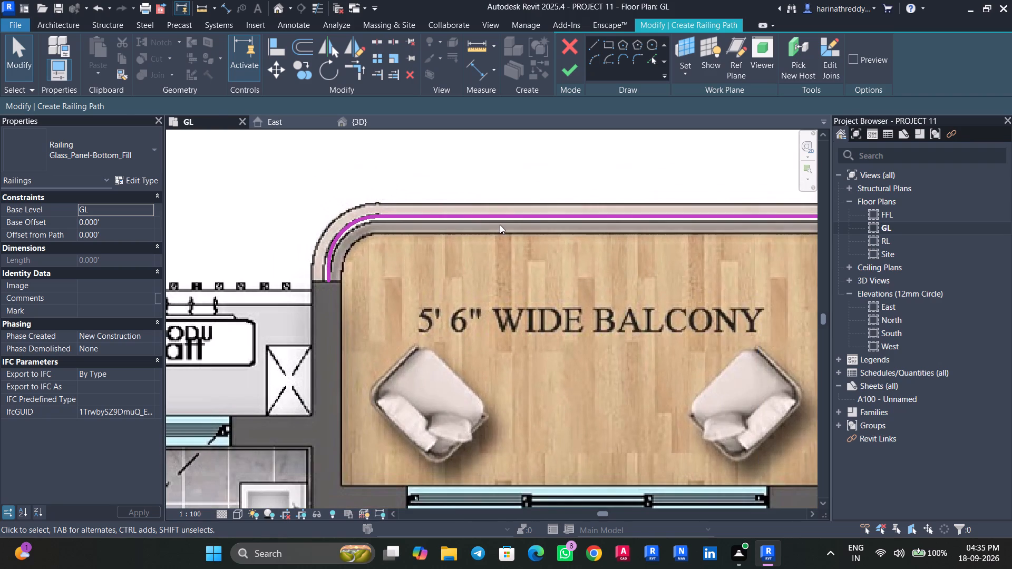
# Nudge the front segment slightly inward and the corner arc slightly outward to match the balcony edge, and finish the railing.
pyautogui.click(503, 214)
pyautogui.press('Down')
pyautogui.press('Escape')
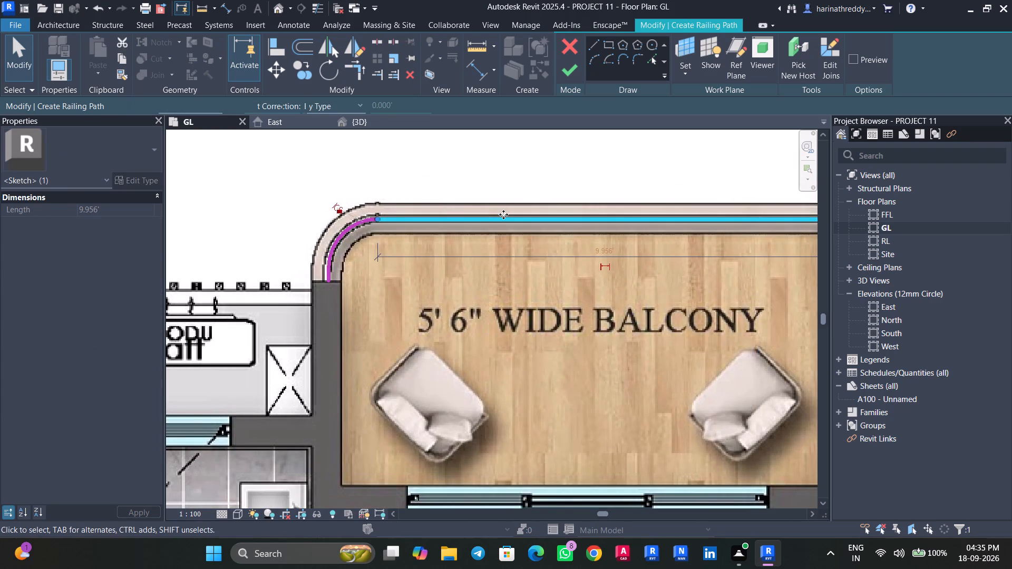
pyautogui.click(326, 272)
pyautogui.press('Left')
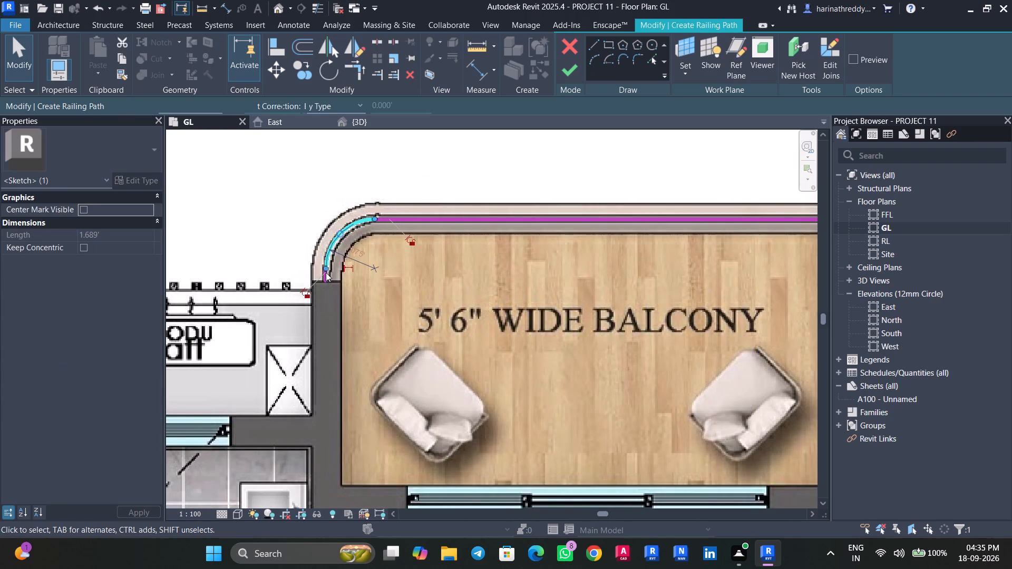
pyautogui.press('Escape')
pyautogui.click(571, 67)
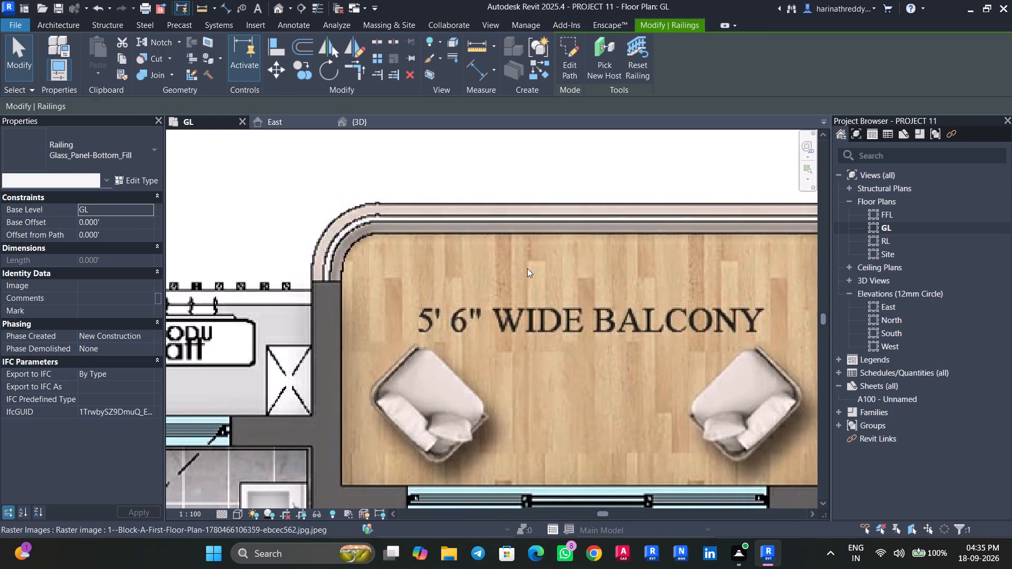
# Start a railing path on the 1711 Sft flat's 5' 0" wide balcony with a straight front segment from the wall to the rounded corner.
pyautogui.scroll(-17, 527, 268)
pyautogui.moveTo(518, 334); pyautogui.dragTo(543, 58, button='middle')
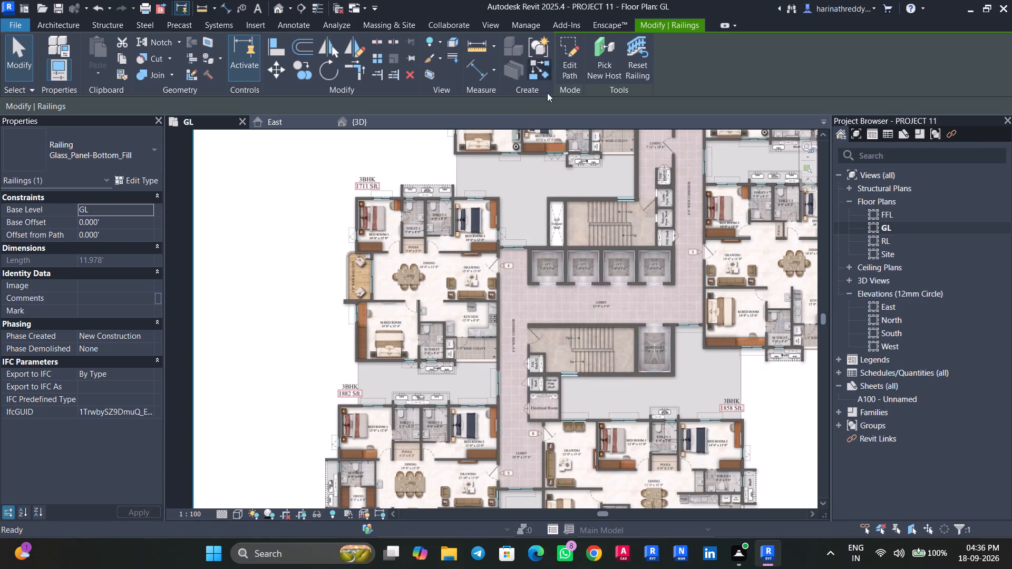
pyautogui.scroll(8, 353, 344)
pyautogui.moveTo(352, 264); pyautogui.dragTo(386, 358, button='middle')
pyautogui.press('Escape')
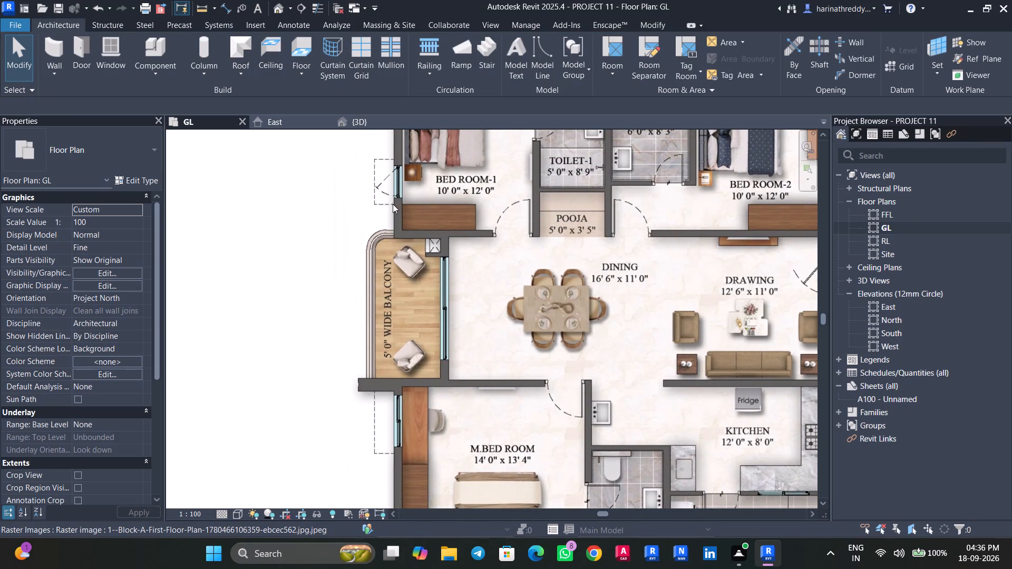
pyautogui.click(426, 75)
pyautogui.click(434, 91)
pyautogui.scroll(2, 387, 320)
pyautogui.scroll(-1, 387, 320)
pyautogui.scroll(1, 387, 320)
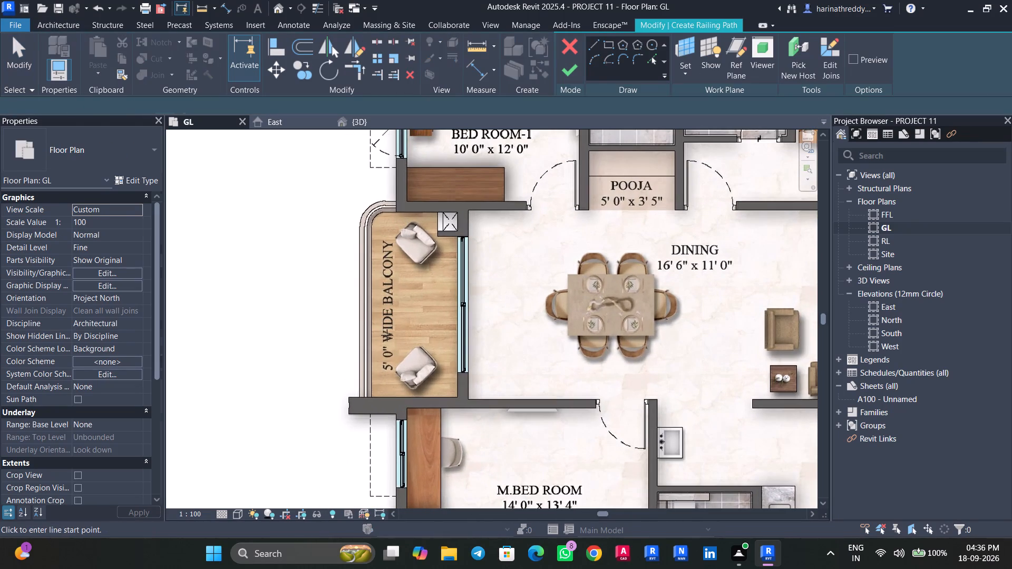
pyautogui.scroll(9, 366, 395)
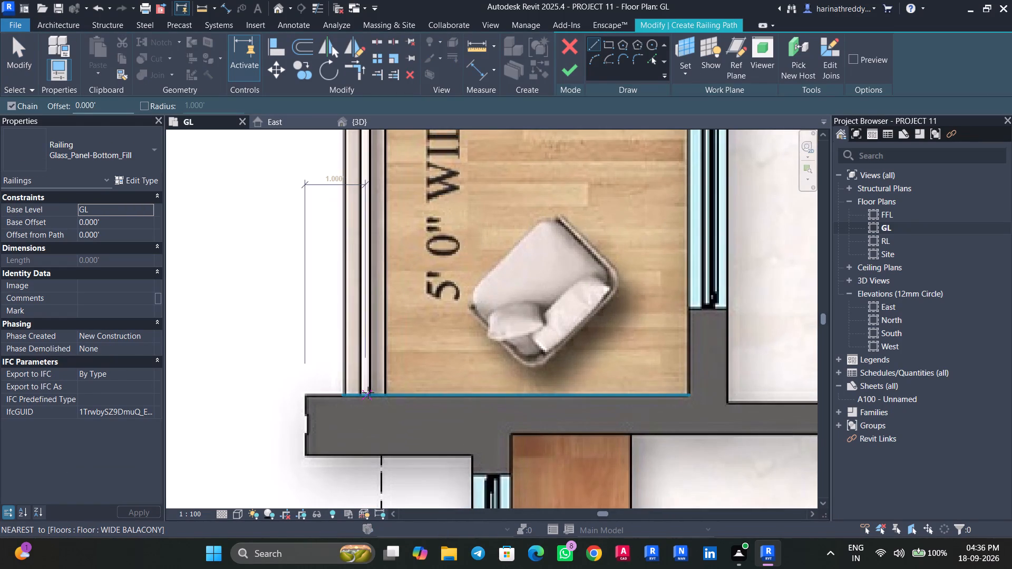
pyautogui.click(364, 395)
pyautogui.moveTo(371, 225); pyautogui.dragTo(386, 460, button='middle')
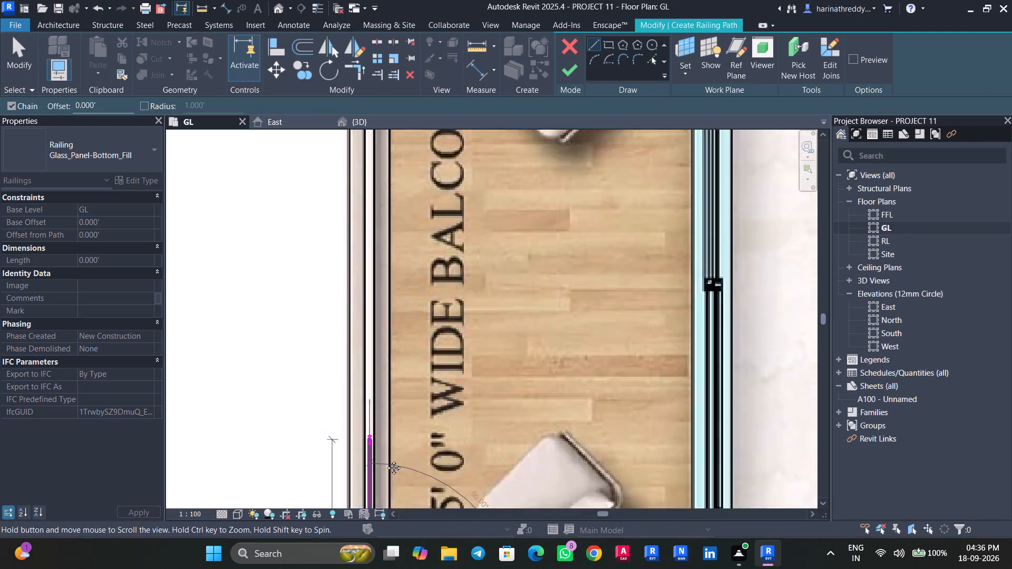
pyautogui.moveTo(386, 460); pyautogui.dragTo(386, 460, button='middle')
pyautogui.moveTo(375, 192); pyautogui.dragTo(347, 428, button='middle')
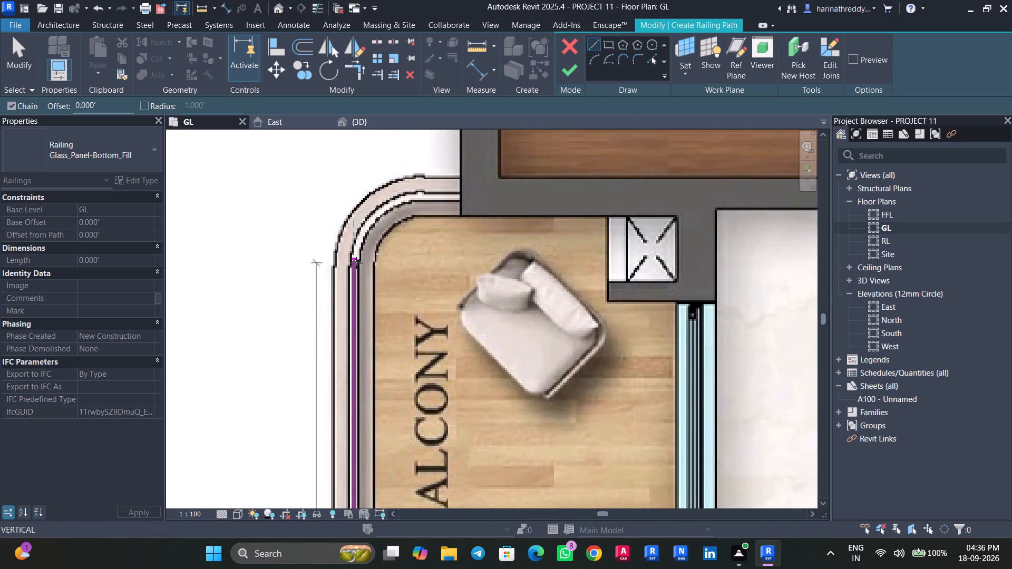
pyautogui.click(355, 264)
pyautogui.press('Escape')
# Sketch a short side railing segment from the bedroom wall to the start of the balcony's rounded corner.
pyautogui.scroll(4, 457, 201)
pyautogui.click(459, 197)
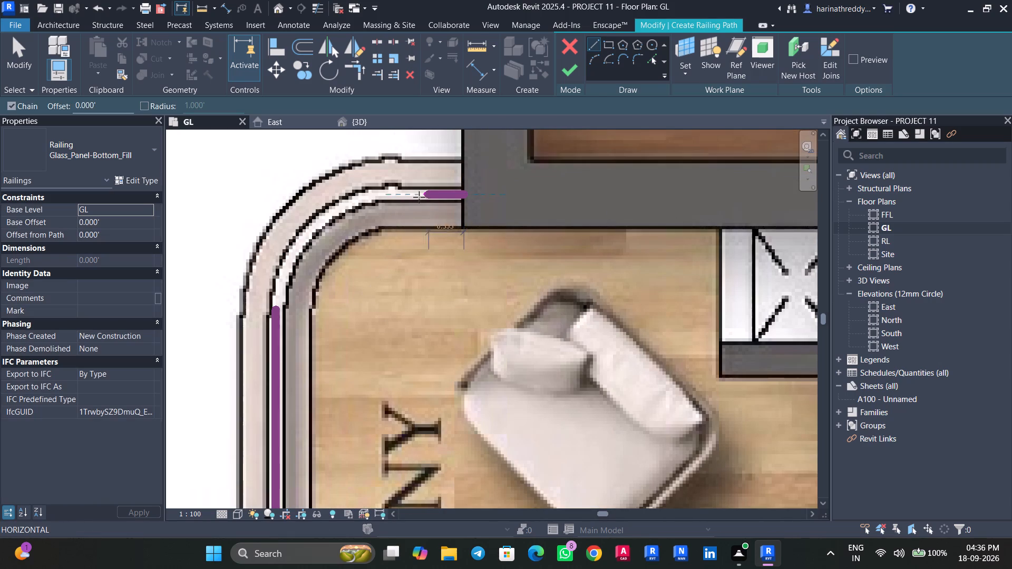
pyautogui.click(395, 195)
pyautogui.press('Escape')
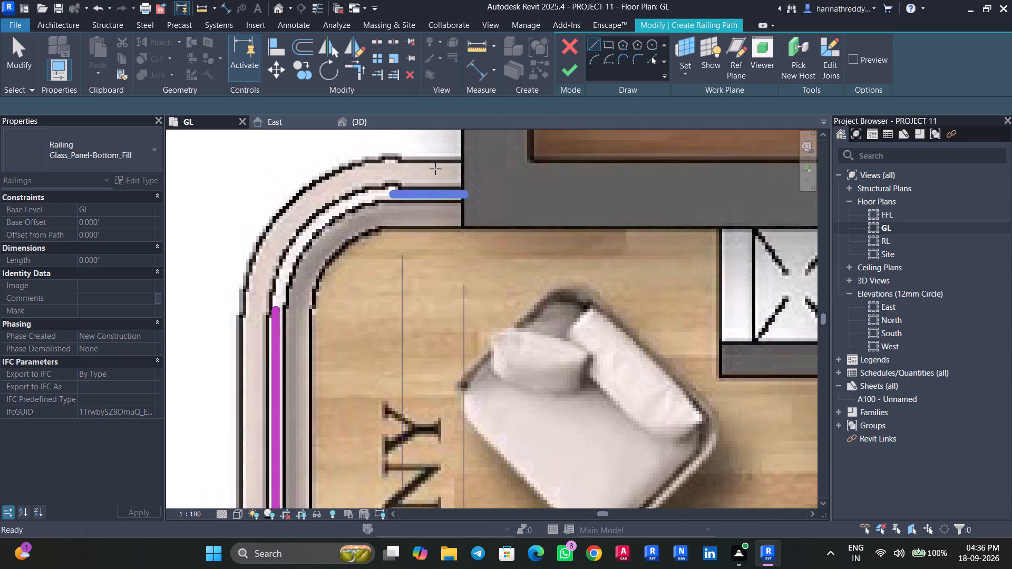
# Connect the front and side segments with an arc around the rounded corner, and finish the railing.
pyautogui.click(593, 59)
pyautogui.click(273, 310)
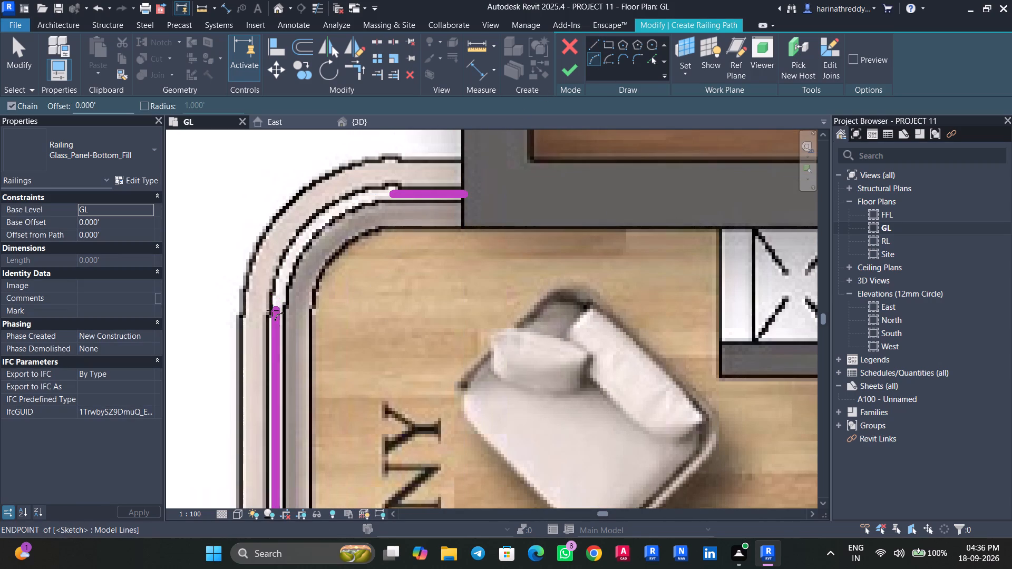
pyautogui.click(388, 190)
pyautogui.click(346, 210)
pyautogui.press('Escape')
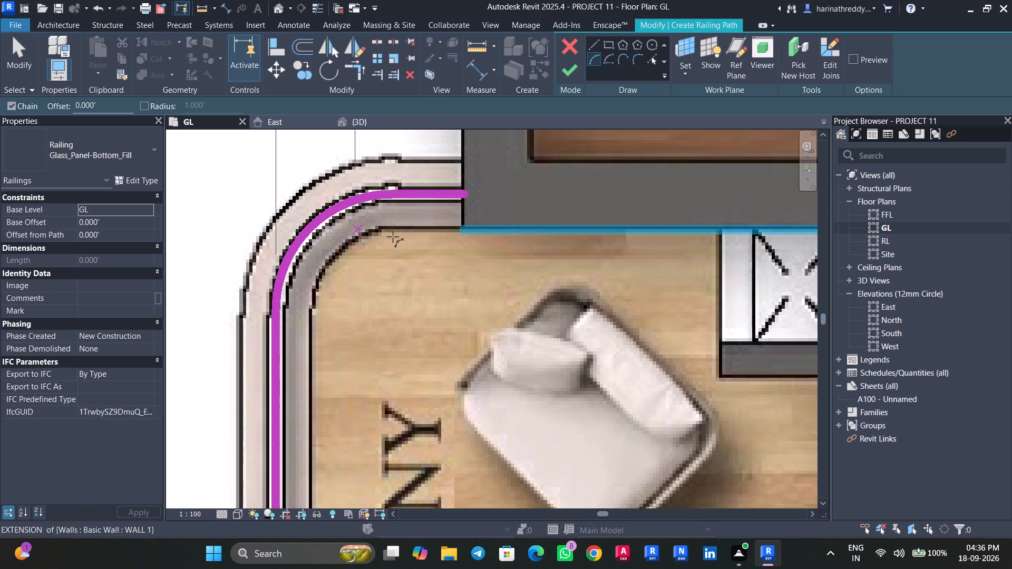
pyautogui.press('Escape')
pyautogui.scroll(-7, 487, 164)
pyautogui.click(562, 64)
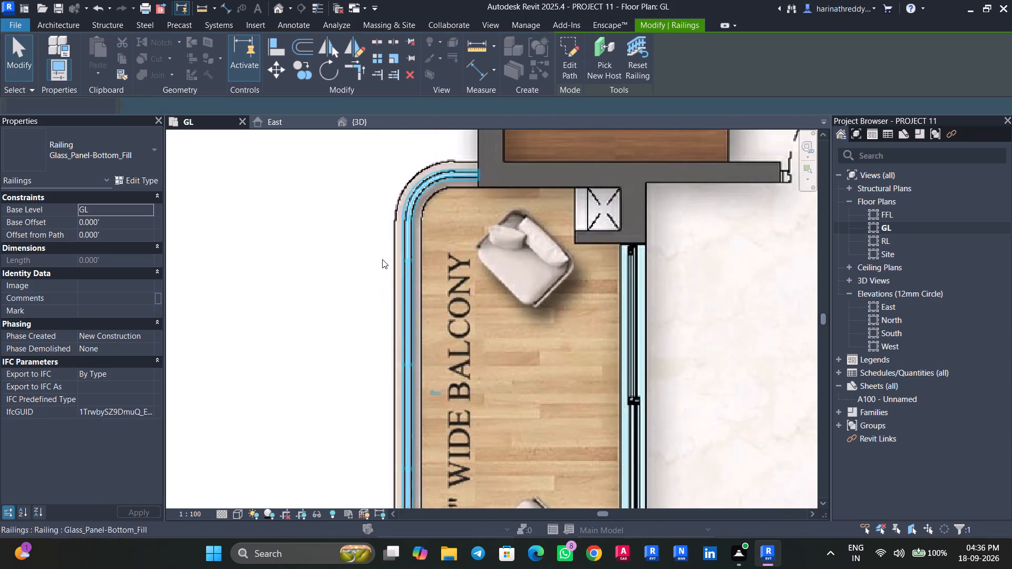
# Open the 3D view and examine the balcony railings around the floor, closing in on one balcony with a rounded corner.
pyautogui.scroll(-18, 382, 259)
pyautogui.scroll(-6, 388, 272)
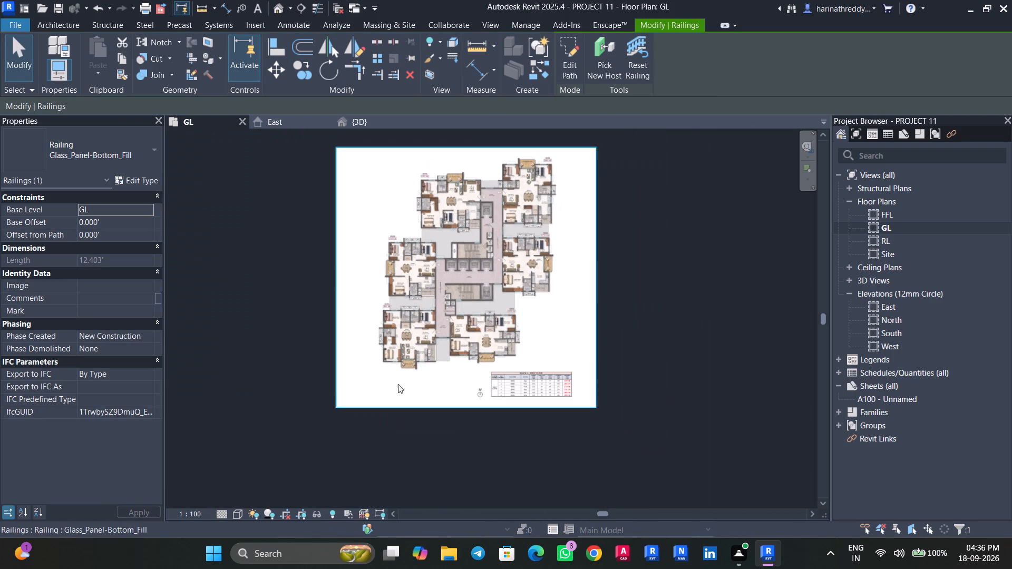
pyautogui.scroll(4, 402, 394)
pyautogui.click(357, 125)
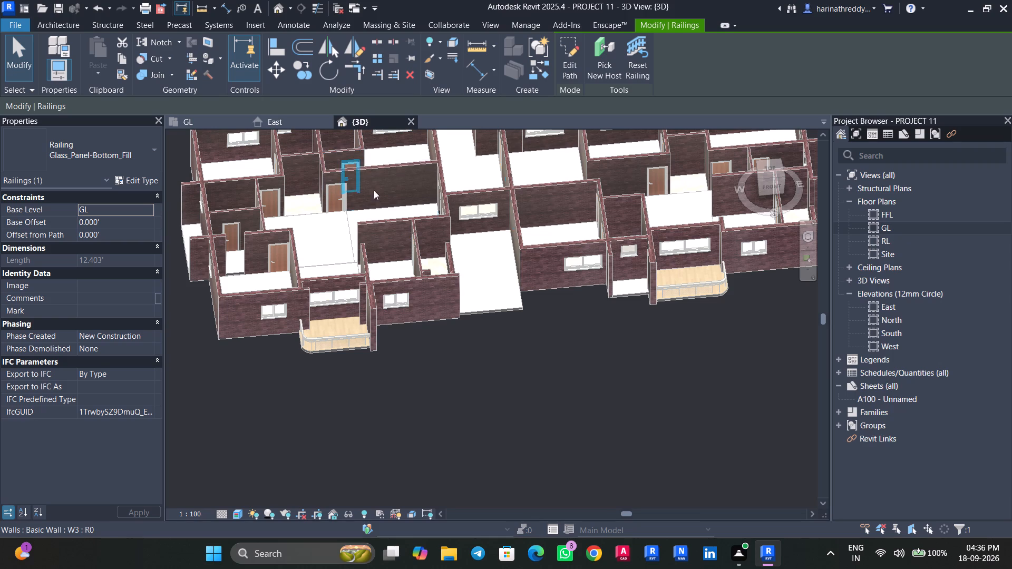
pyautogui.scroll(-4, 396, 207)
pyautogui.scroll(4, 396, 207)
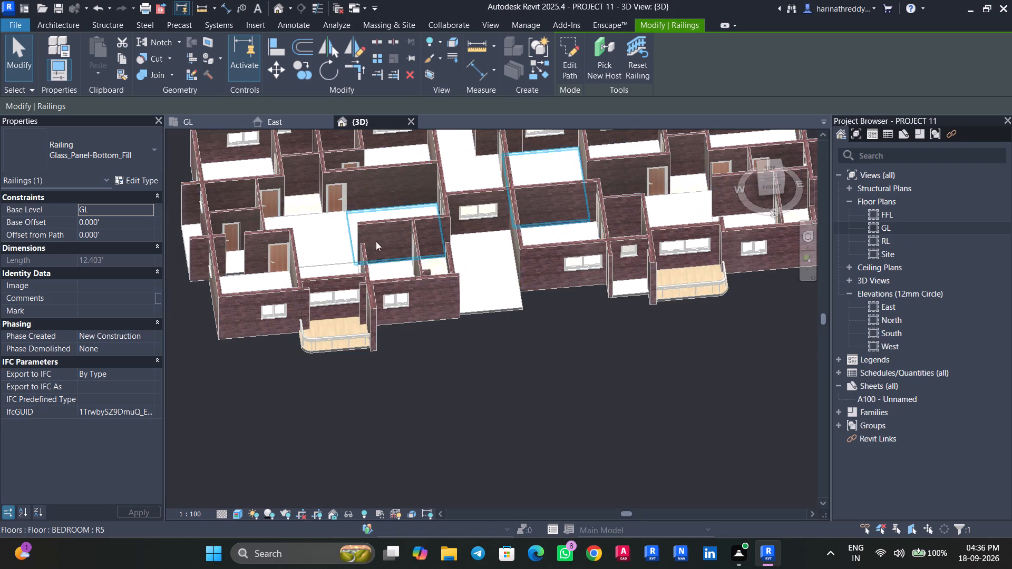
pyautogui.scroll(10, 341, 367)
pyautogui.keyDown('shift'); pyautogui.moveTo(379, 359); pyautogui.dragTo(393, 315, button='middle'); pyautogui.keyUp('shift')
pyautogui.keyDown('shift'); pyautogui.middleClick(393, 315); pyautogui.keyUp('shift')
pyautogui.scroll(-9, 393, 318)
pyautogui.moveTo(399, 311); pyautogui.dragTo(511, 480, button='middle')
pyautogui.moveTo(359, 360); pyautogui.dragTo(362, 493, button='middle')
pyautogui.moveTo(296, 260); pyautogui.dragTo(296, 417, button='middle')
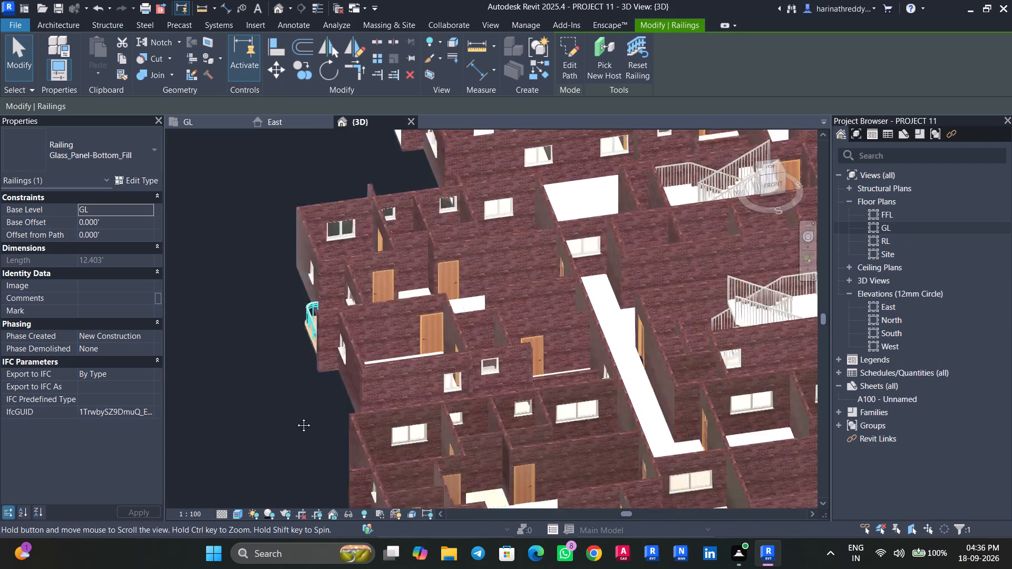
pyautogui.moveTo(296, 417); pyautogui.dragTo(296, 425, button='middle')
pyautogui.press('Escape')
pyautogui.scroll(11, 279, 388)
pyautogui.scroll(-7, 309, 386)
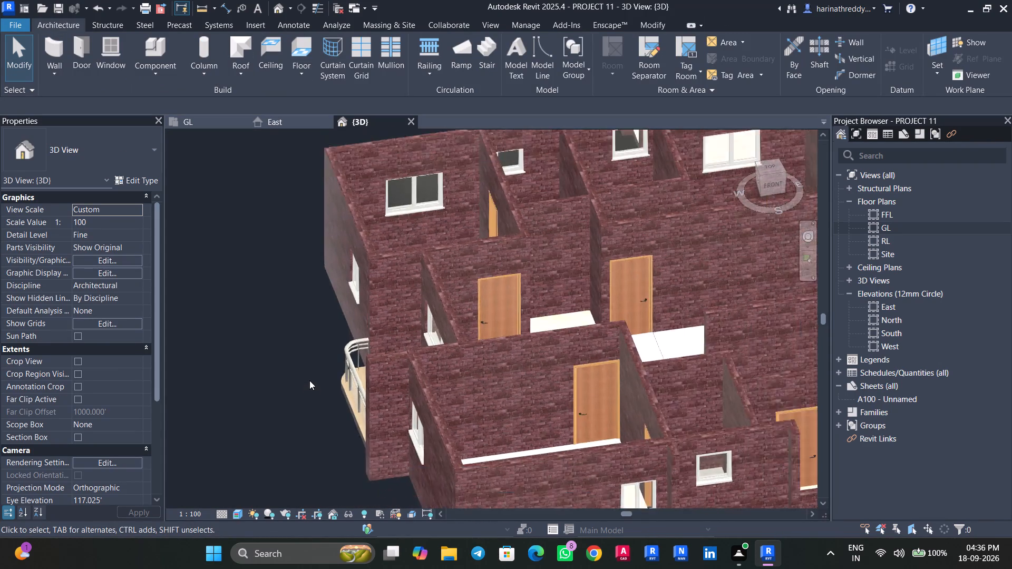
pyautogui.scroll(-9, 309, 380)
pyautogui.keyDown('shift'); pyautogui.moveTo(325, 231); pyautogui.dragTo(316, 336, button='middle'); pyautogui.keyUp('shift')
pyautogui.moveTo(328, 208); pyautogui.dragTo(285, 367, button='middle')
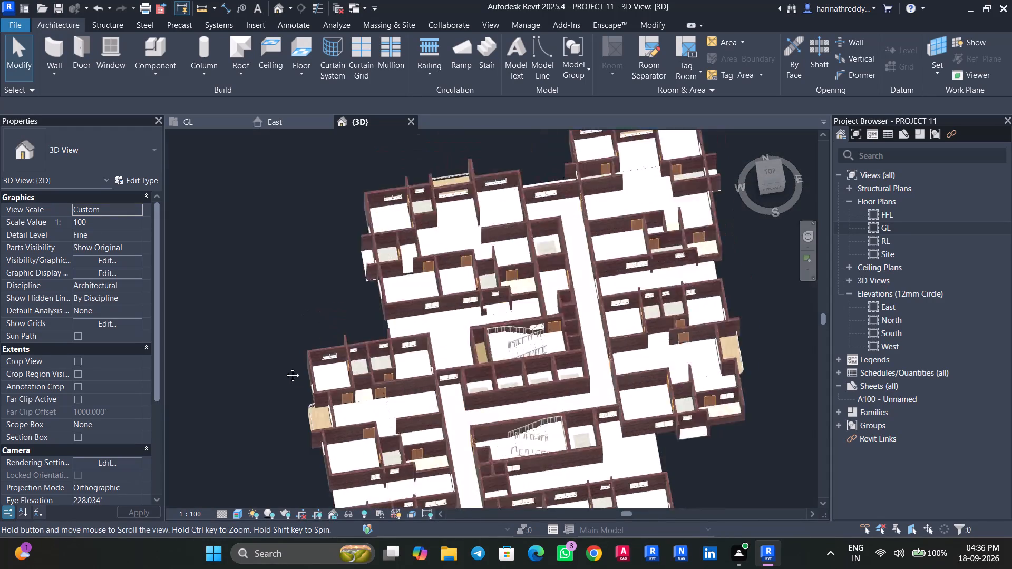
pyautogui.moveTo(285, 367); pyautogui.dragTo(271, 423, button='middle')
pyautogui.scroll(4, 402, 298)
pyautogui.keyDown('shift'); pyautogui.moveTo(405, 336); pyautogui.dragTo(414, 288, button='middle'); pyautogui.keyUp('shift')
pyautogui.moveTo(440, 308); pyautogui.dragTo(269, 55, button='middle')
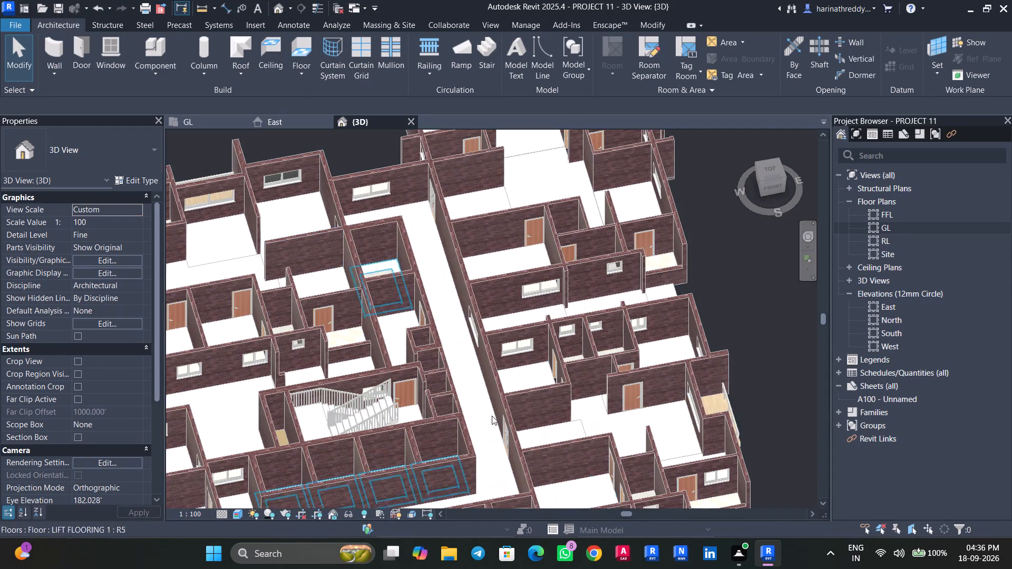
pyautogui.scroll(-6, 663, 464)
pyautogui.keyDown('shift'); pyautogui.moveTo(721, 504); pyautogui.dragTo(596, 430, button='middle'); pyautogui.keyUp('shift')
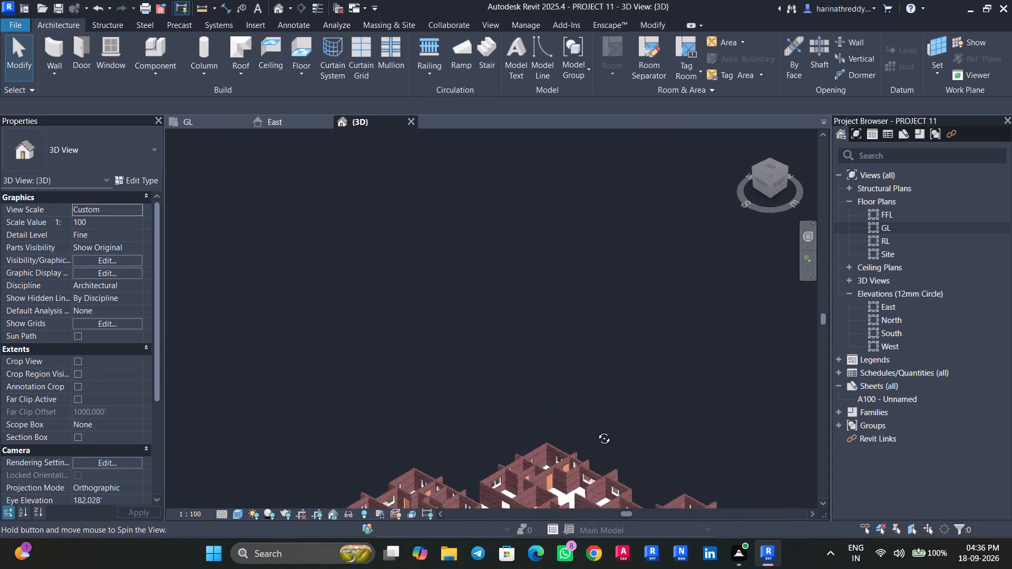
pyautogui.keyDown('shift'); pyautogui.moveTo(596, 430); pyautogui.dragTo(598, 417, button='middle'); pyautogui.keyUp('shift')
pyautogui.moveTo(599, 404); pyautogui.dragTo(539, 154, button='middle')
pyautogui.scroll(12, 607, 383)
pyautogui.scroll(-1, 520, 344)
pyautogui.scroll(1, 532, 326)
pyautogui.moveTo(565, 308); pyautogui.dragTo(531, 457, button='middle')
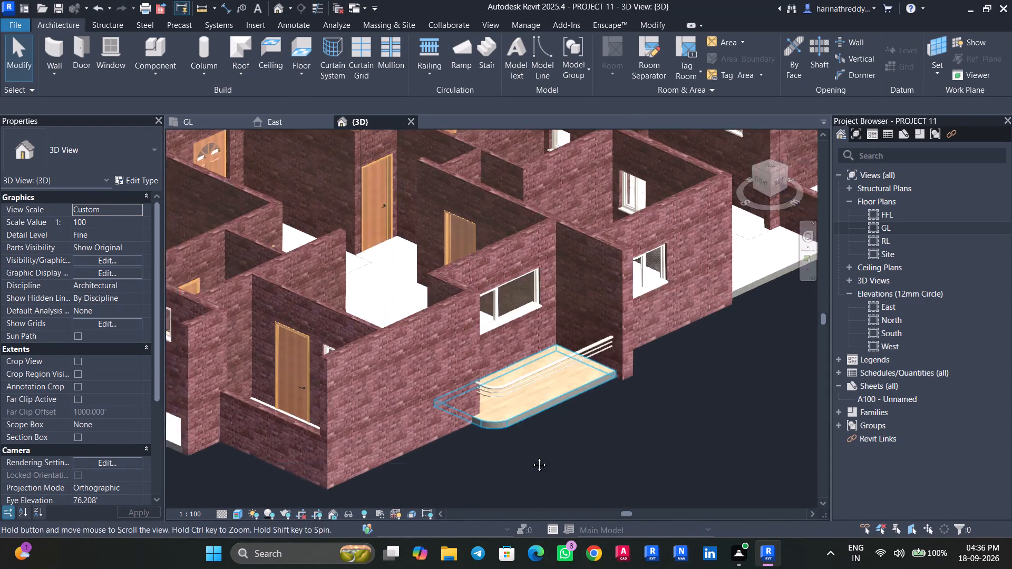
pyautogui.moveTo(531, 457); pyautogui.dragTo(530, 465, button='middle')
pyautogui.scroll(5, 543, 439)
# Select this balcony's Glass_Panel-Bottom_Fill railing in 3D, keeping its base along the floor slab in view.
pyautogui.press('Escape')
pyautogui.click(562, 406)
pyautogui.scroll(5, 560, 417)
pyautogui.moveTo(560, 417); pyautogui.dragTo(572, 286, button='middle')
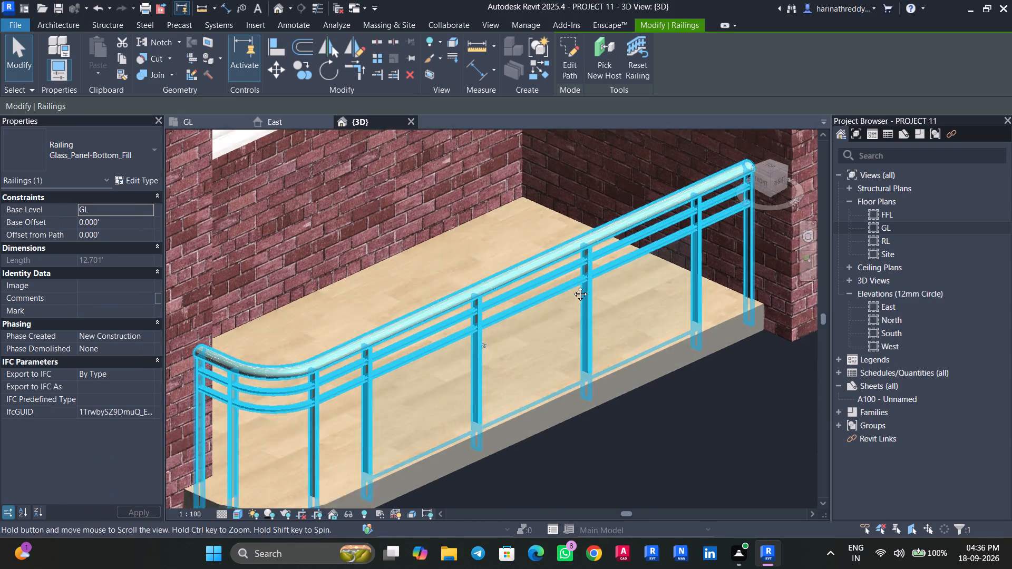
pyautogui.moveTo(572, 286); pyautogui.dragTo(573, 276, button='middle')
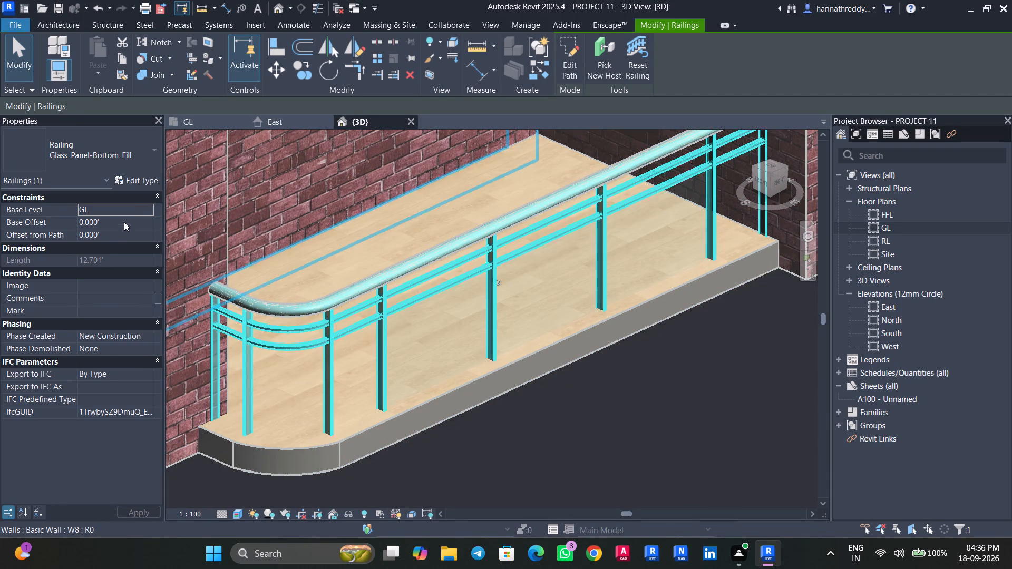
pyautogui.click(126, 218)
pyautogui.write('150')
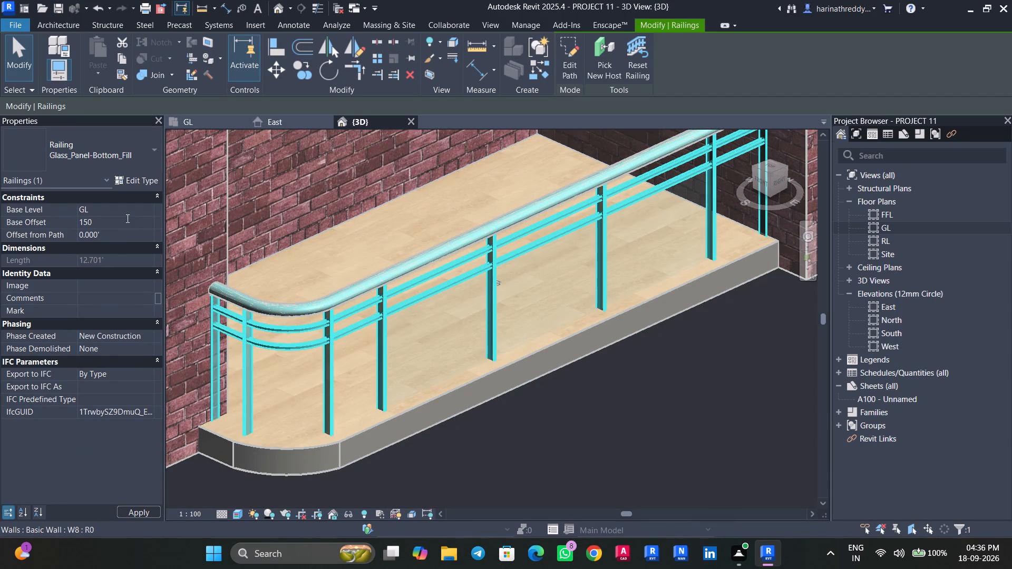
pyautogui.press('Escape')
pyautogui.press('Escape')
# Select all instances of the Glass_Panel-Bottom_Fill railing and set their base offset to 150 mm.
pyautogui.write('SA')
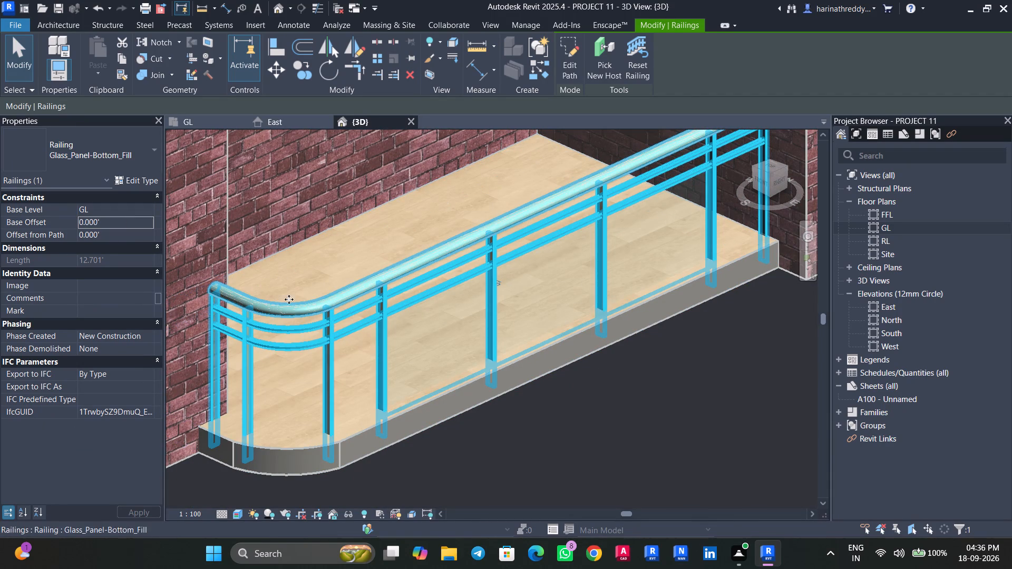
pyautogui.click(135, 224)
pyautogui.write('150MM')
pyautogui.press('Return')
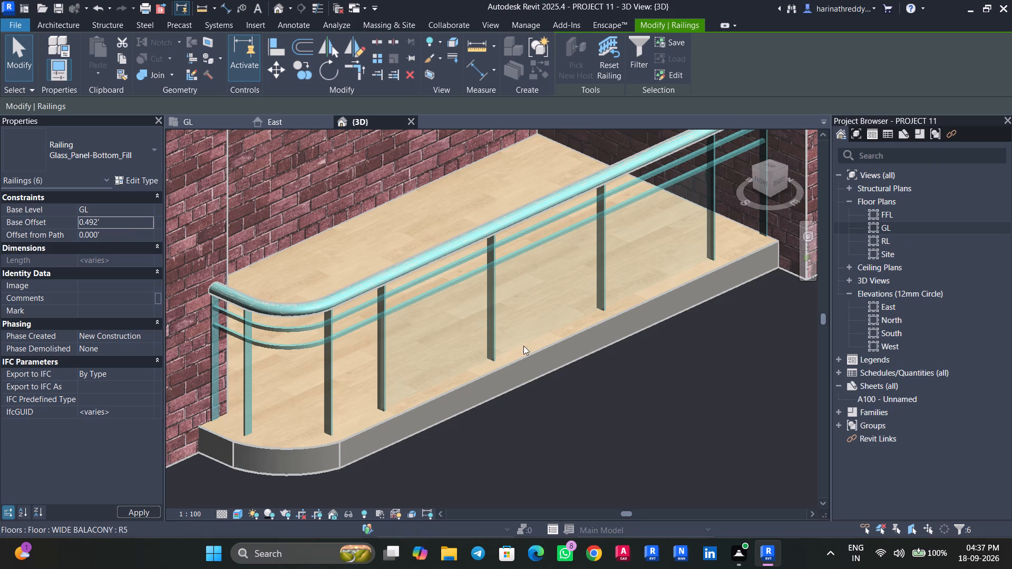
pyautogui.press('Escape')
pyautogui.press('Escape')
# Examine the raised railings on the balconies in 3D, checking how their posts meet the floor slabs.
pyautogui.scroll(-8, 601, 386)
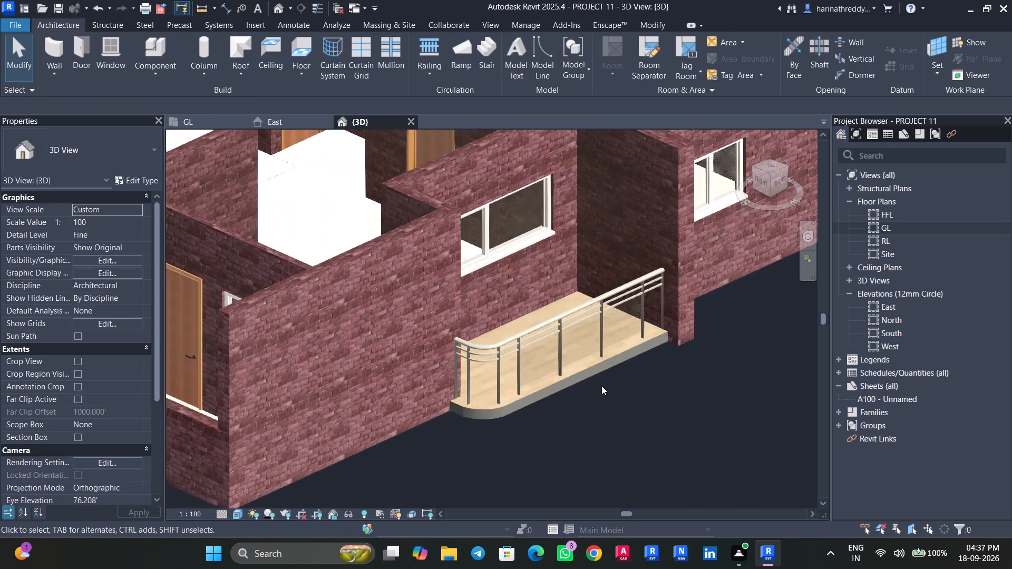
pyautogui.scroll(-6, 601, 386)
pyautogui.moveTo(605, 406); pyautogui.dragTo(864, 309, button='middle')
pyautogui.moveTo(470, 399); pyautogui.dragTo(635, 400, button='middle')
pyautogui.scroll(3, 358, 349)
pyautogui.click(357, 349)
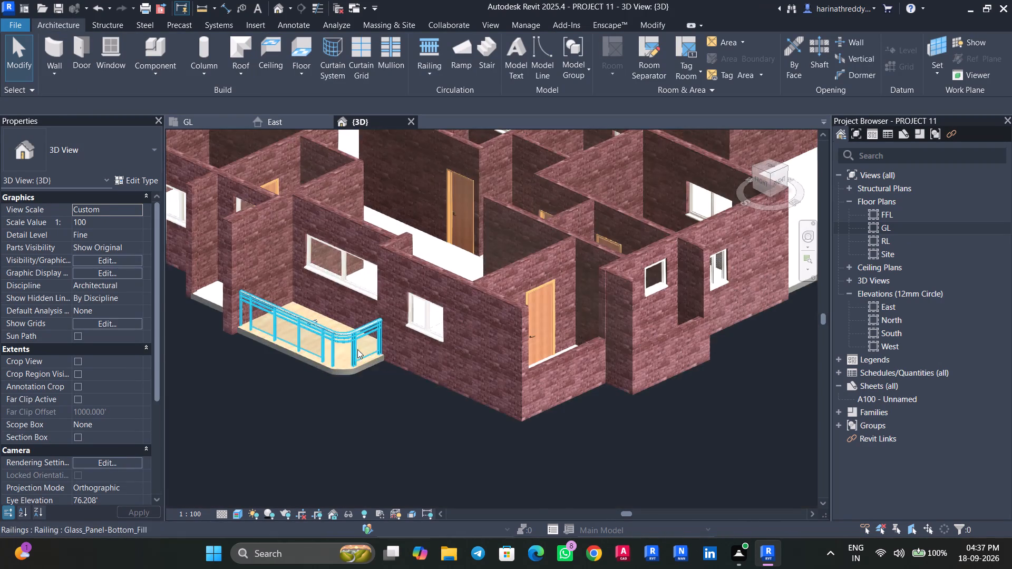
pyautogui.scroll(4, 338, 372)
pyautogui.press('Escape')
pyautogui.scroll(5, 320, 375)
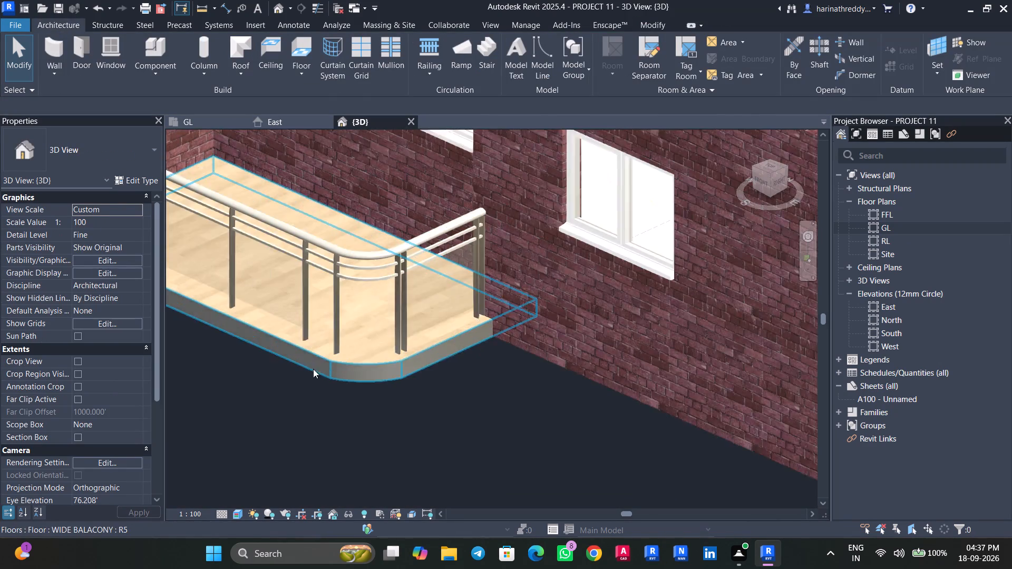
# Save the project.
pyautogui.scroll(-20, 249, 399)
pyautogui.scroll(-1, 249, 399)
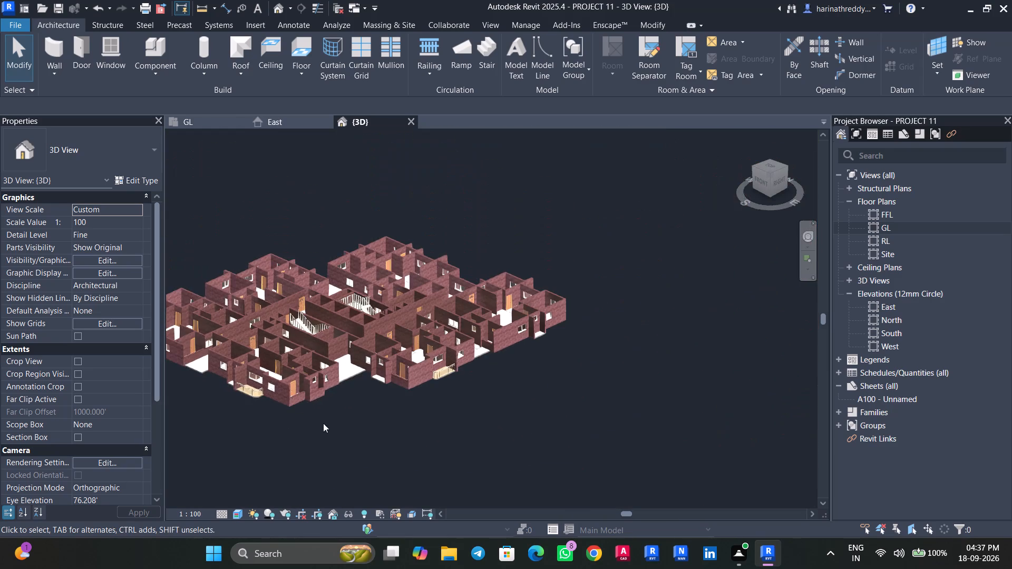
pyautogui.scroll(12, 476, 380)
pyautogui.scroll(-3, 478, 378)
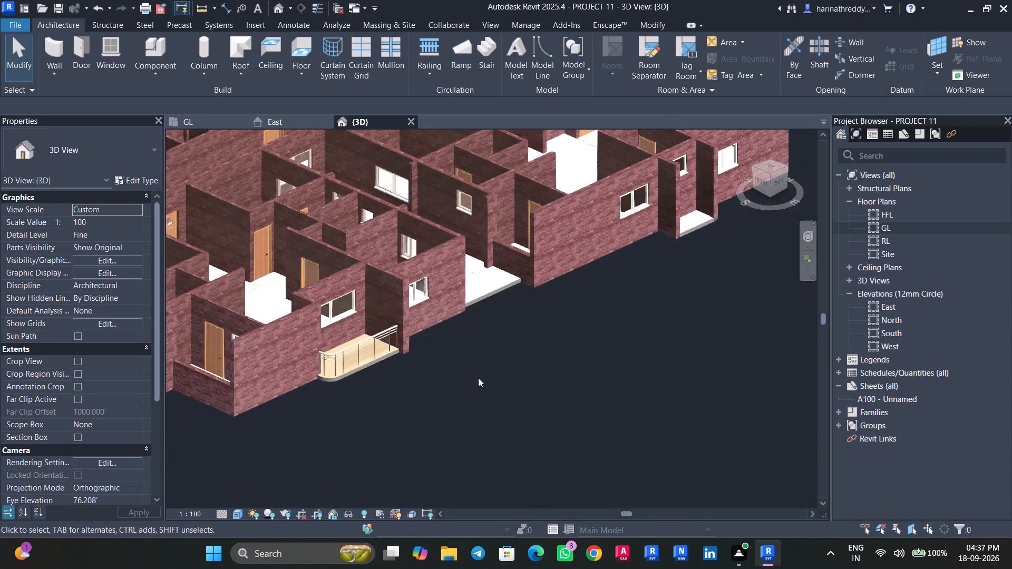
pyautogui.scroll(-4, 478, 378)
pyautogui.scroll(3, 601, 337)
pyautogui.moveTo(605, 325); pyautogui.dragTo(526, 435, button='middle')
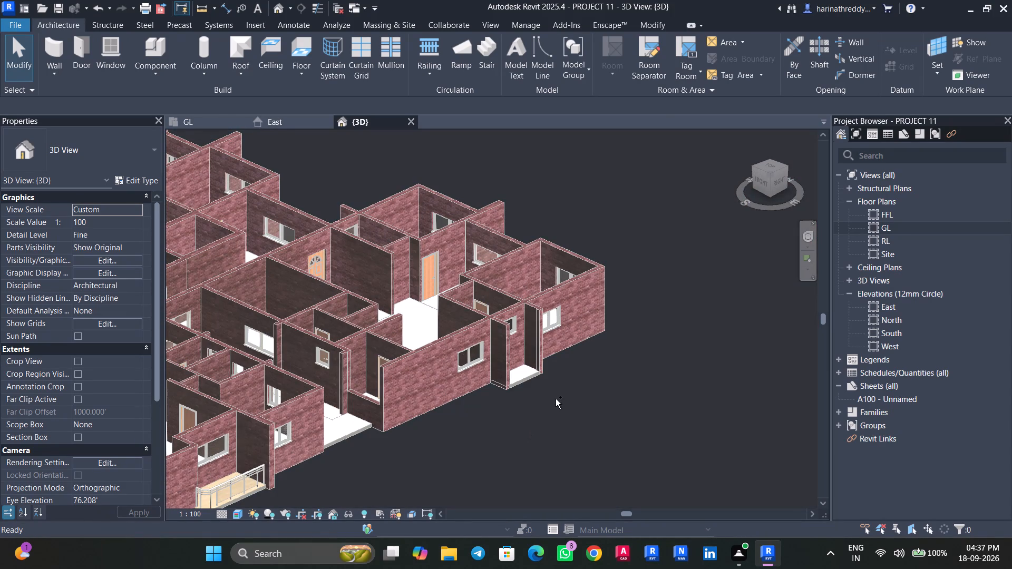
pyautogui.hotkey('ctrl', 's')
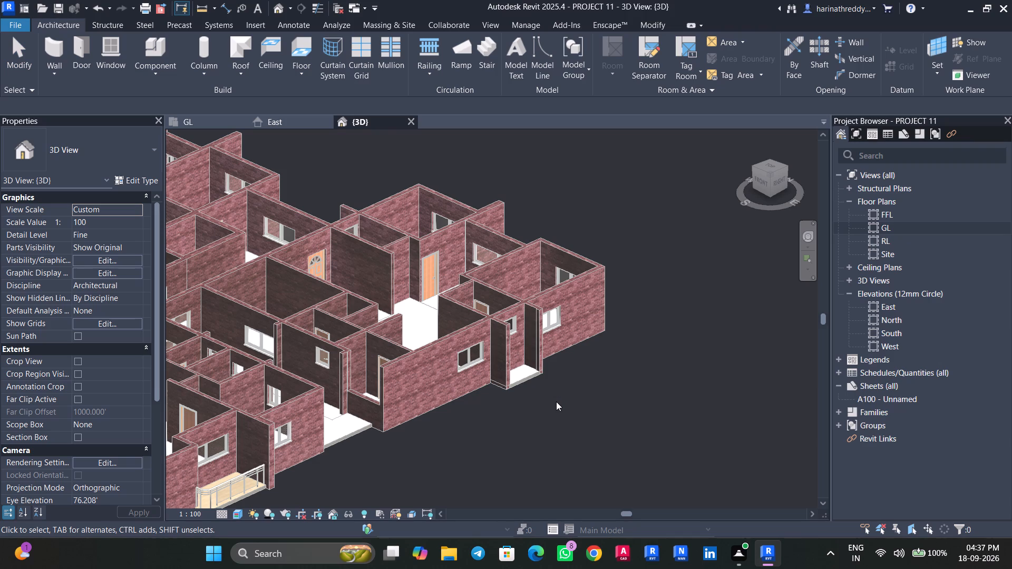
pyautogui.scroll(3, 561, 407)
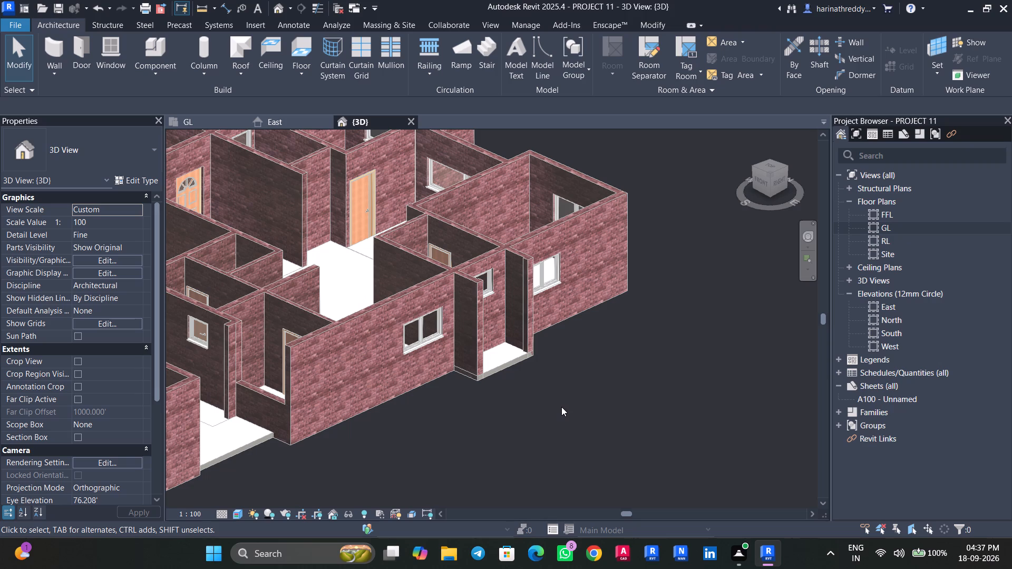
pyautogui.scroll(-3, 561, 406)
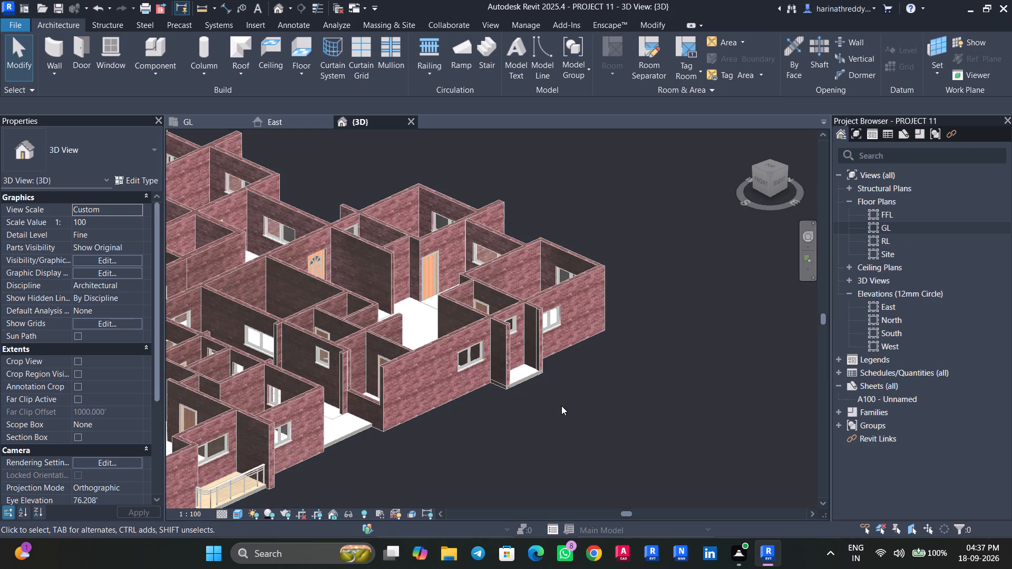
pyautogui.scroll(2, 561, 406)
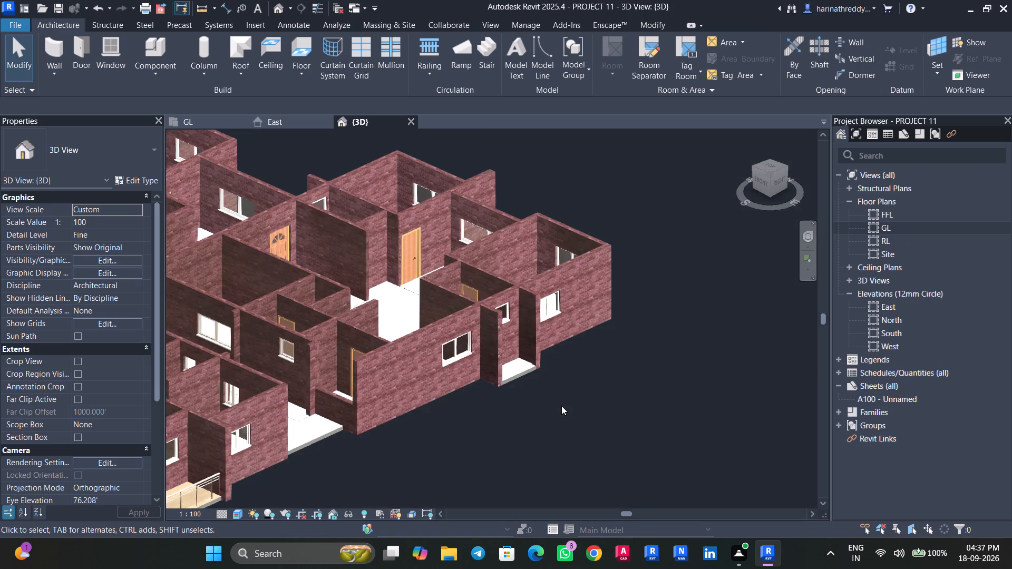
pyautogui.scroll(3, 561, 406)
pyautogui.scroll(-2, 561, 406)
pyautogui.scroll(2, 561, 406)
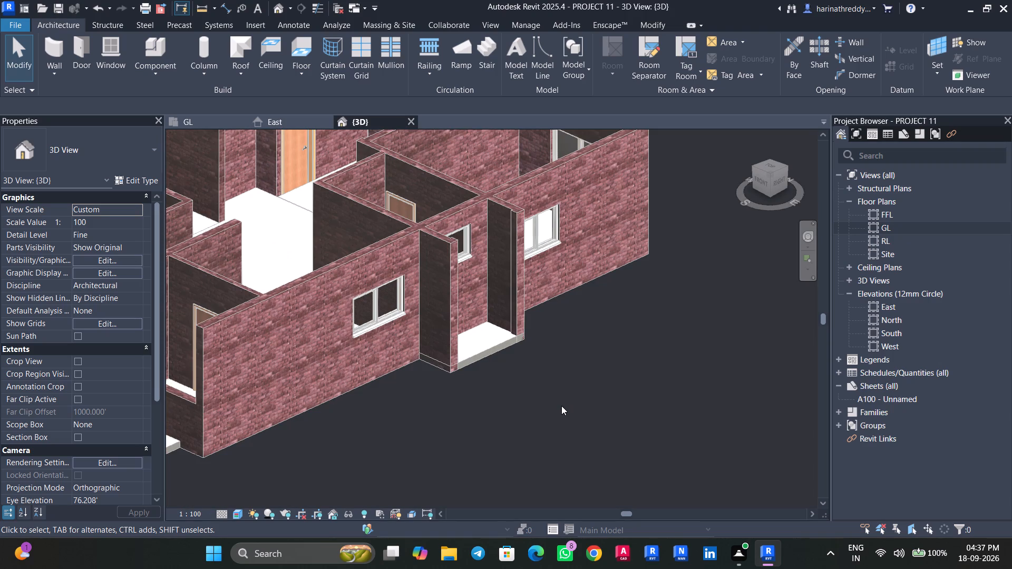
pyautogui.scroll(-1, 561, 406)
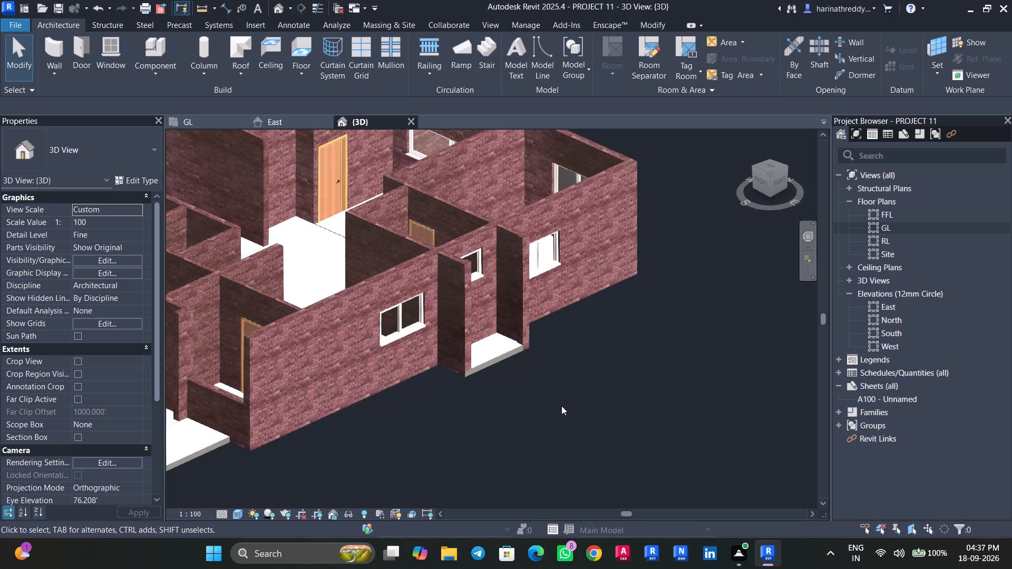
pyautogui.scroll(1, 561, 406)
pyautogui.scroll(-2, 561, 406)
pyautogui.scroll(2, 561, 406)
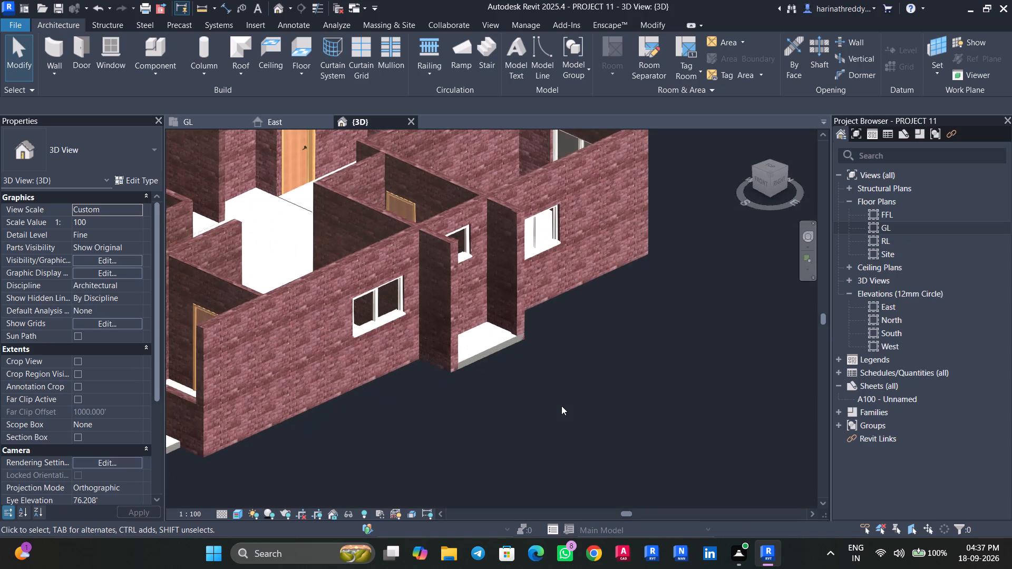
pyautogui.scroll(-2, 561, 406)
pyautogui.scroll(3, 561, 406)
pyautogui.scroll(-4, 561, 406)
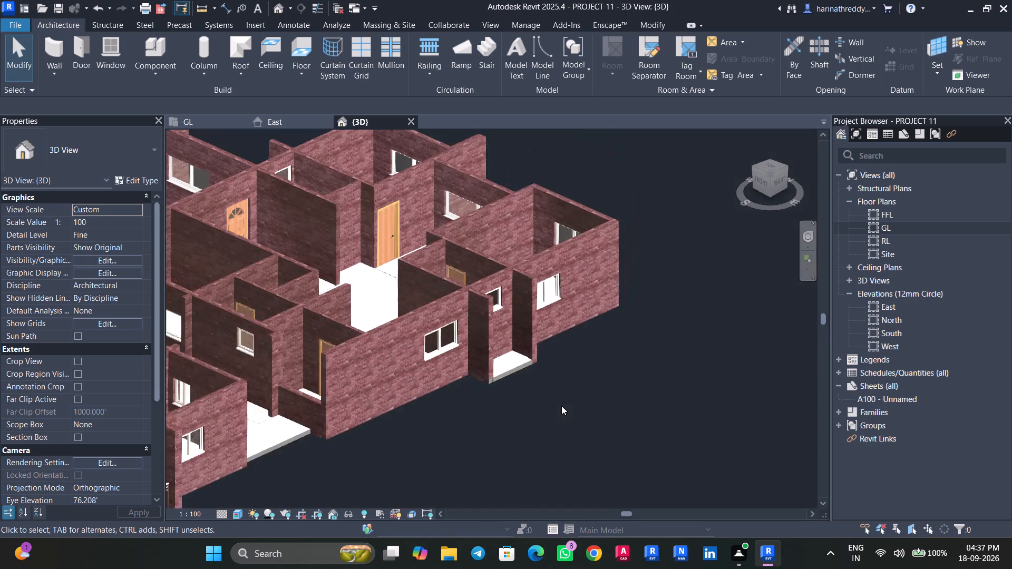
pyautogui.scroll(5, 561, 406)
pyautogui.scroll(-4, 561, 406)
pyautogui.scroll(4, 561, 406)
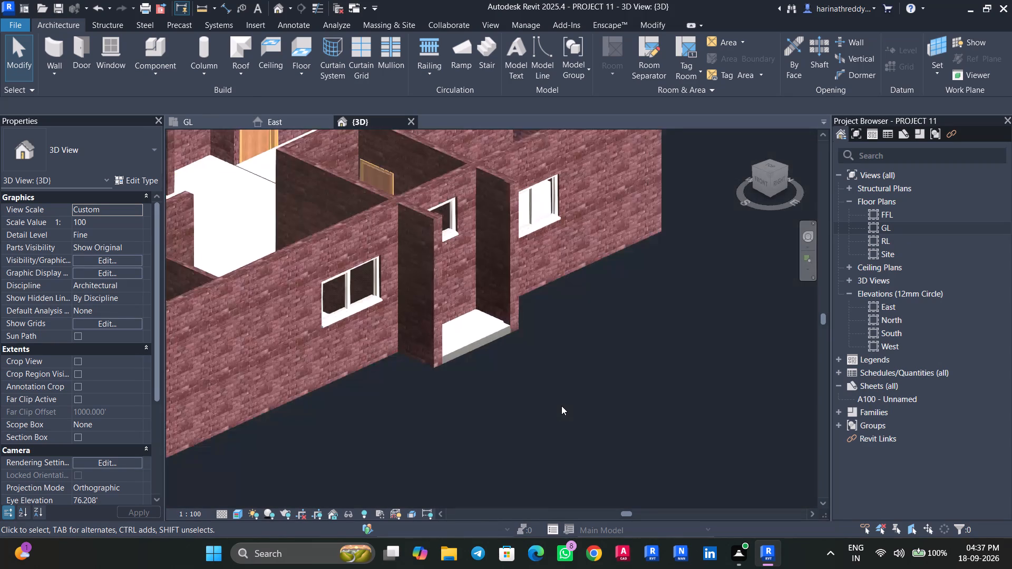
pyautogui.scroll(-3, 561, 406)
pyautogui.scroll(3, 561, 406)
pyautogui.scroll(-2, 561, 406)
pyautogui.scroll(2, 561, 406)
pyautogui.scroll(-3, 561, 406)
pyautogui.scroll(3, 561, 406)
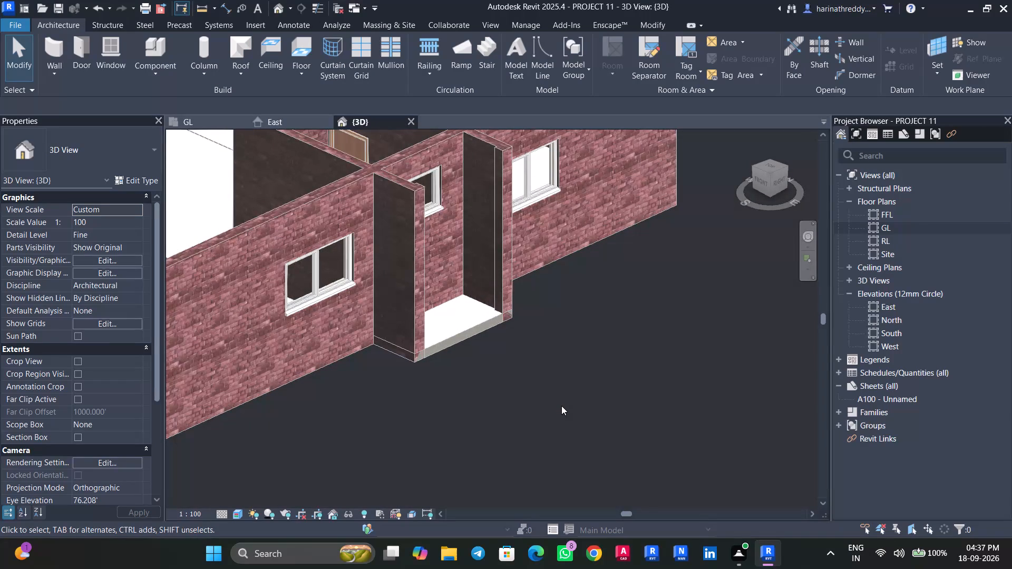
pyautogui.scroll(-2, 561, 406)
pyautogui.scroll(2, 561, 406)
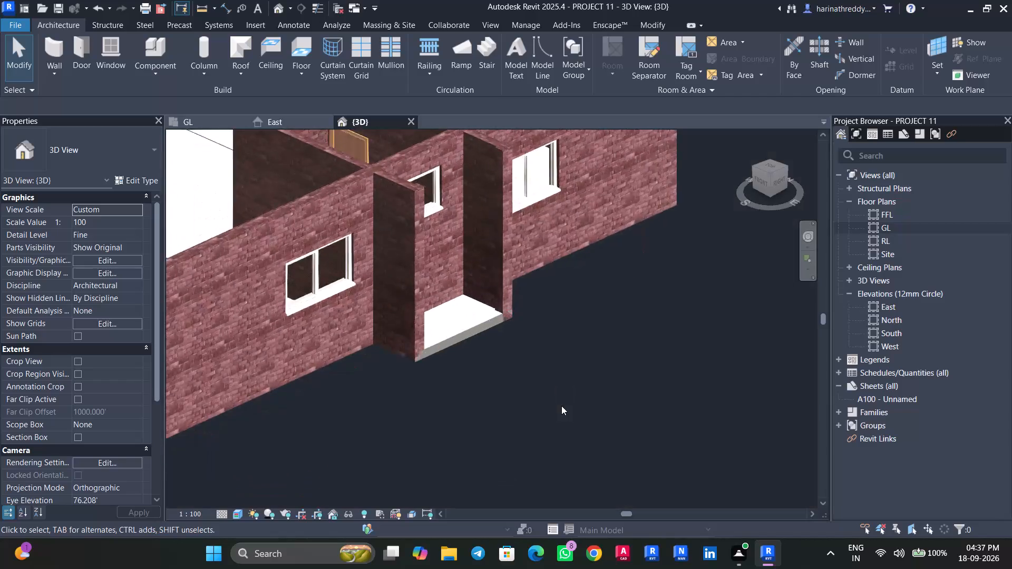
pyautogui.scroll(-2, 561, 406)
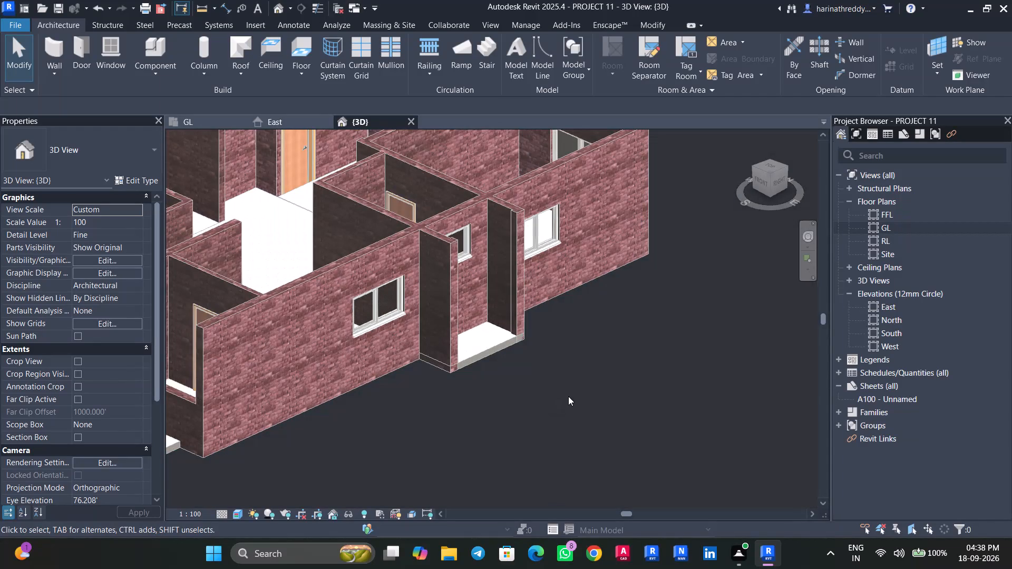
# Inspect the type of the double window in the wall behind the railed balcony in 3D.
pyautogui.scroll(-3, 570, 394)
pyautogui.moveTo(571, 394); pyautogui.dragTo(836, 349, button='middle')
pyautogui.scroll(4, 369, 424)
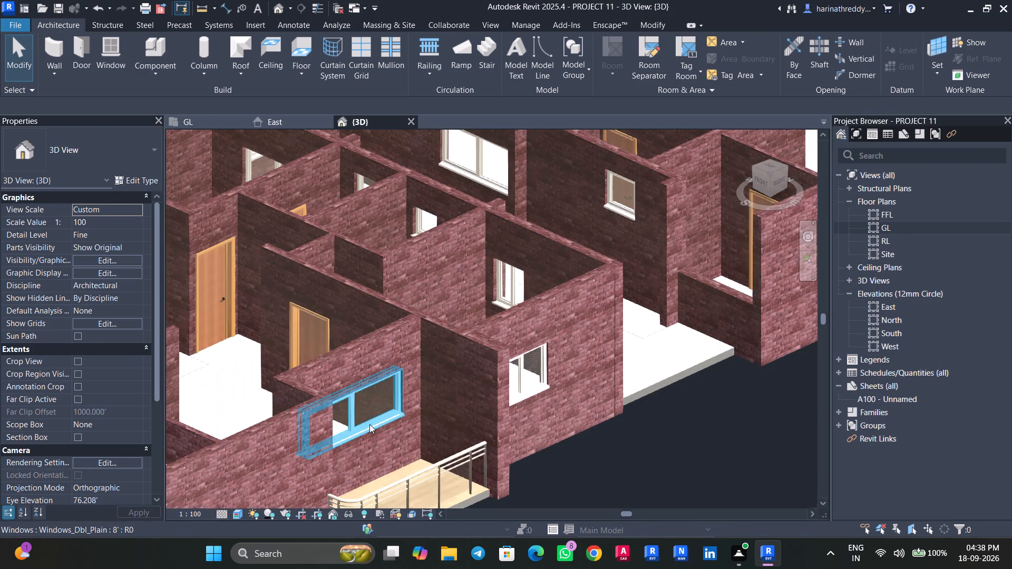
pyautogui.click(369, 424)
pyautogui.scroll(-4, 369, 424)
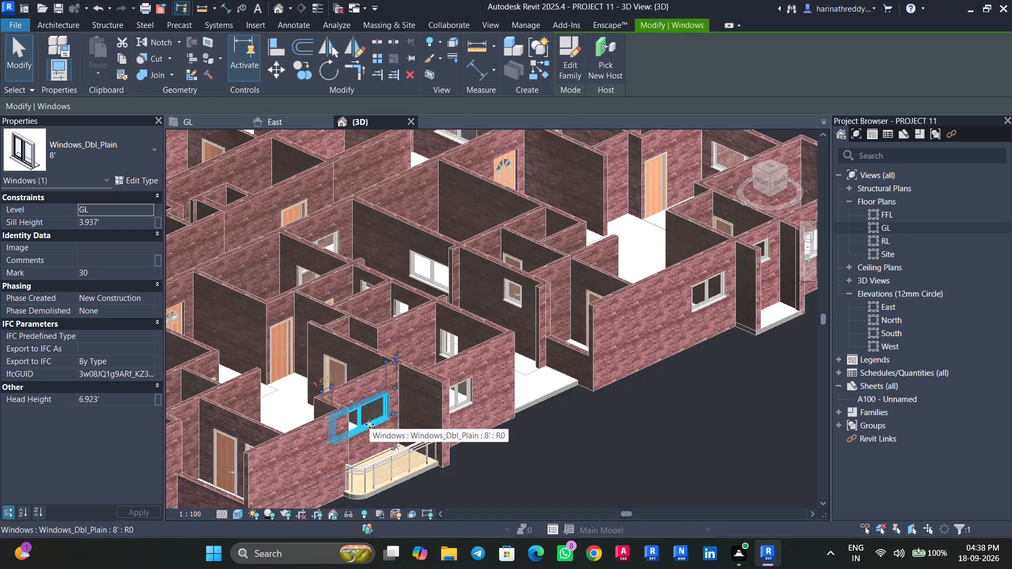
pyautogui.press('Escape')
pyautogui.press('Escape')
pyautogui.scroll(-4, 369, 424)
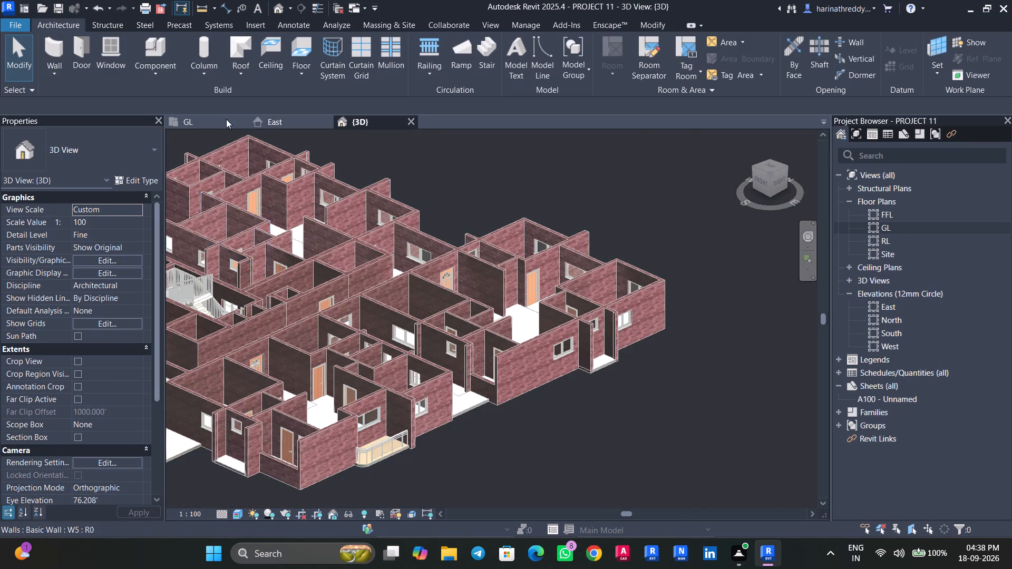
# Examine the reference plan in the GL floor plan, comparing the openings between the living areas and the balconies of the apartments.
pyautogui.click(225, 119)
pyautogui.scroll(11, 429, 333)
pyautogui.scroll(-4, 513, 388)
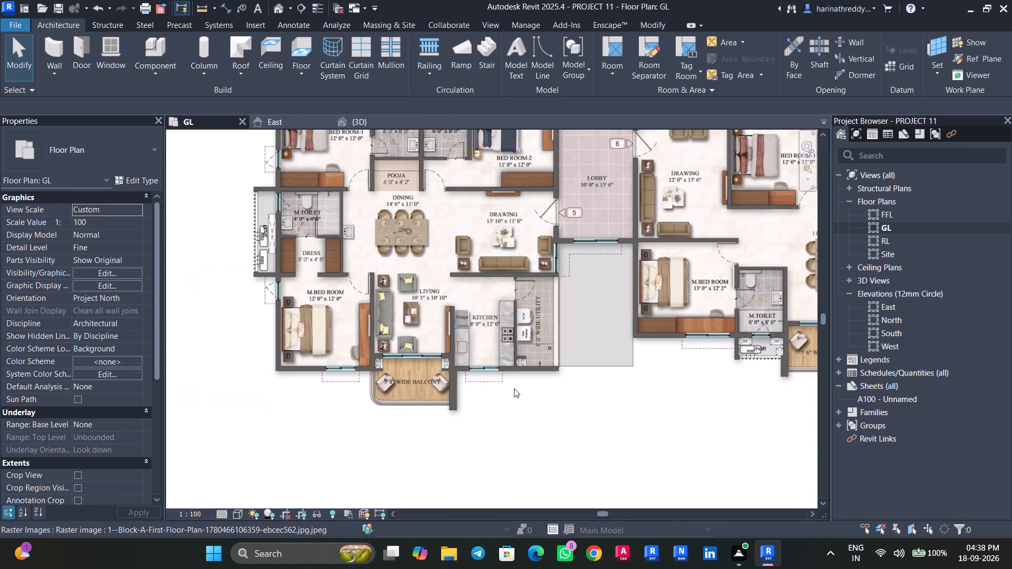
pyautogui.moveTo(514, 388); pyautogui.dragTo(490, 417, button='middle')
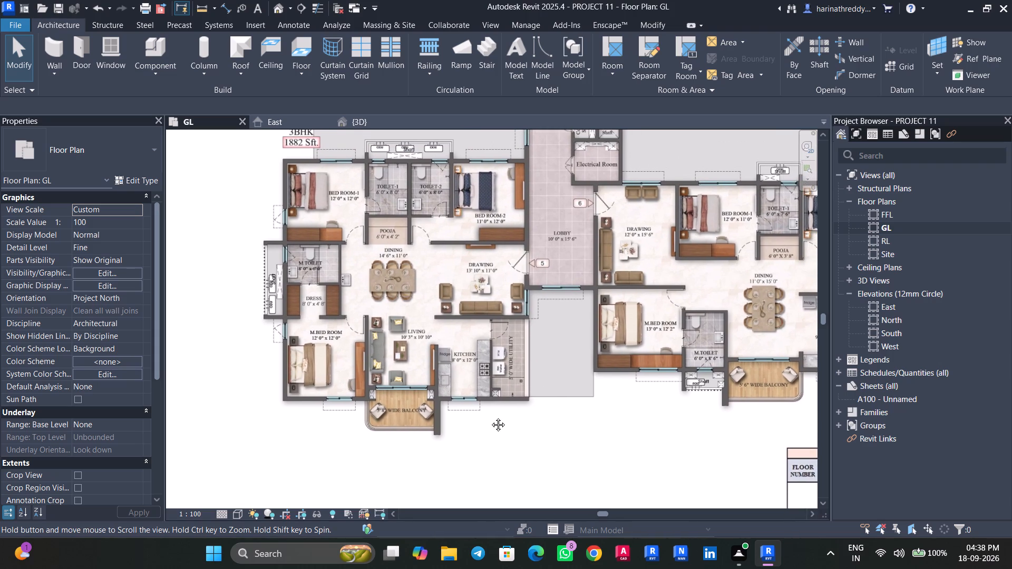
pyautogui.moveTo(490, 417); pyautogui.dragTo(448, 474, button='middle')
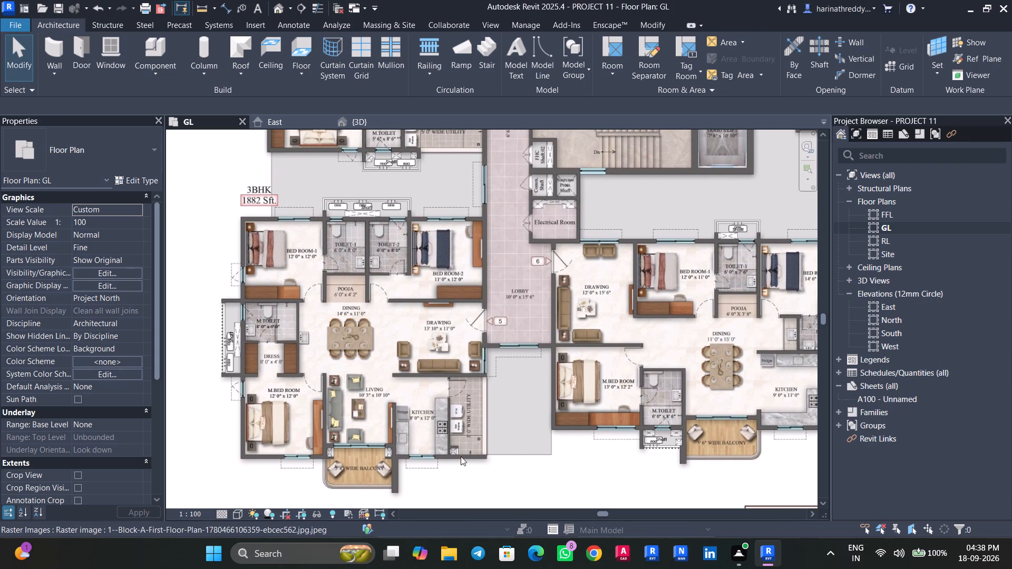
pyautogui.scroll(9, 229, 316)
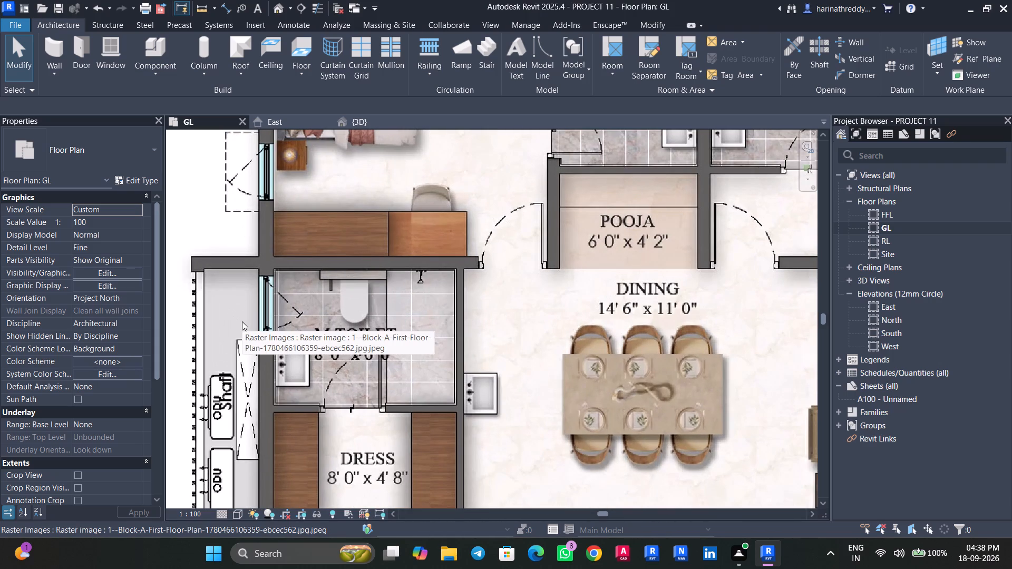
pyautogui.scroll(-8, 242, 321)
pyautogui.scroll(3, 266, 278)
pyautogui.moveTo(266, 278); pyautogui.dragTo(230, 422, button='middle')
pyautogui.scroll(-7, 231, 420)
pyautogui.moveTo(511, 433); pyautogui.dragTo(493, 343, button='middle')
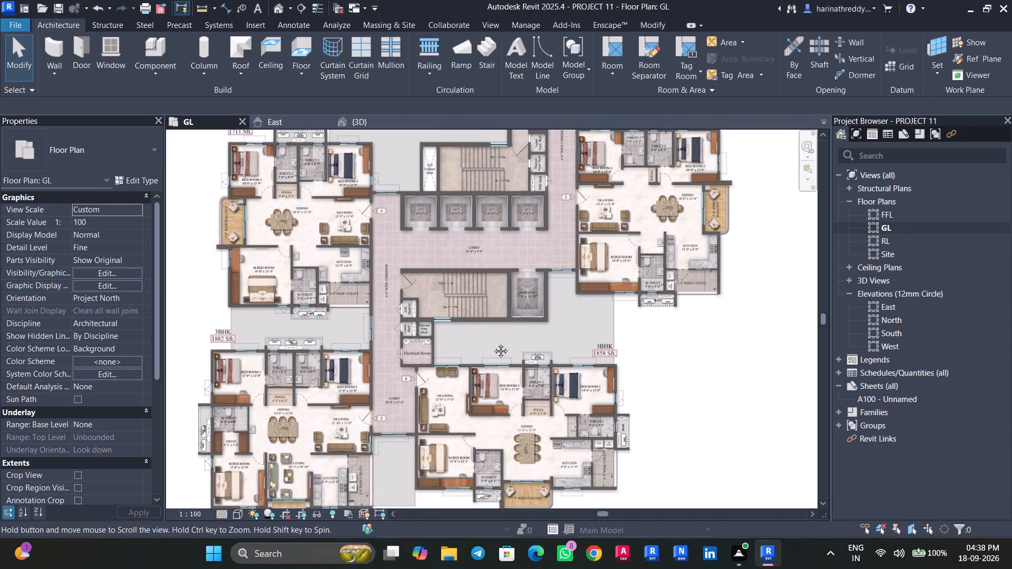
pyautogui.moveTo(493, 343); pyautogui.dragTo(491, 333, button='middle')
pyautogui.scroll(9, 484, 308)
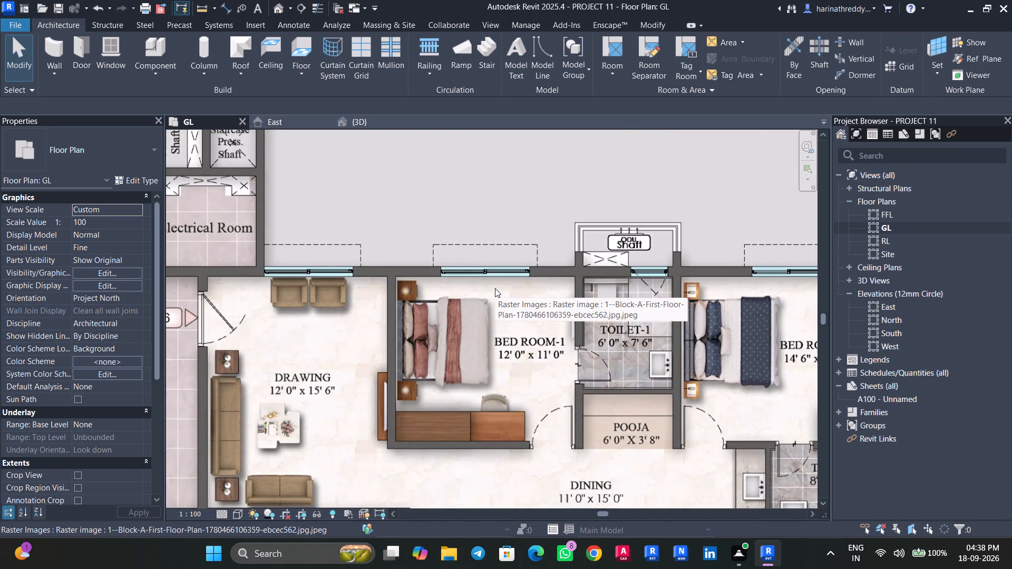
pyautogui.scroll(-3, 495, 288)
pyautogui.moveTo(493, 286); pyautogui.dragTo(437, 201, button='middle')
pyautogui.scroll(-5, 445, 234)
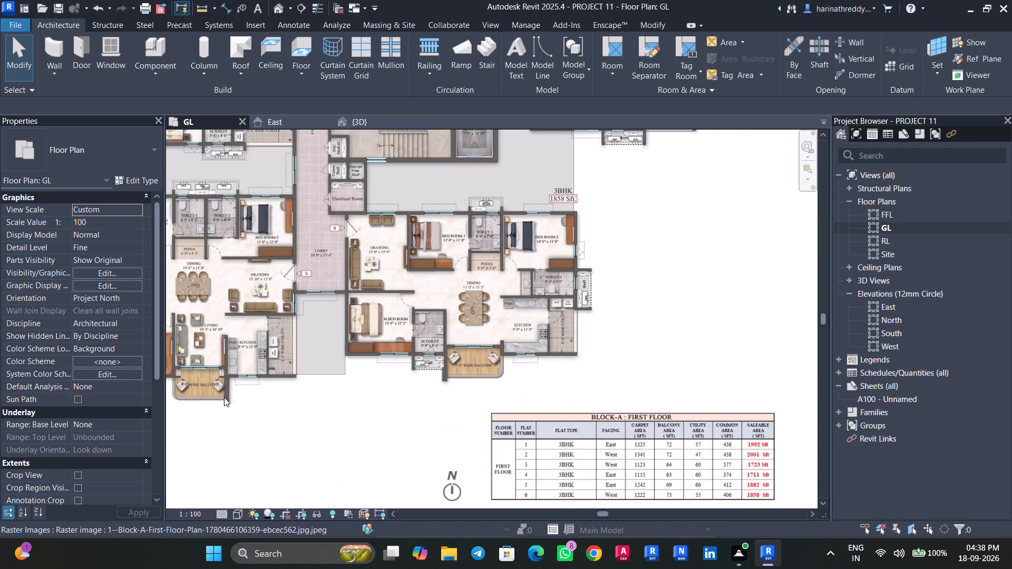
pyautogui.scroll(8, 206, 403)
pyautogui.moveTo(291, 379); pyautogui.dragTo(455, 404, button='middle')
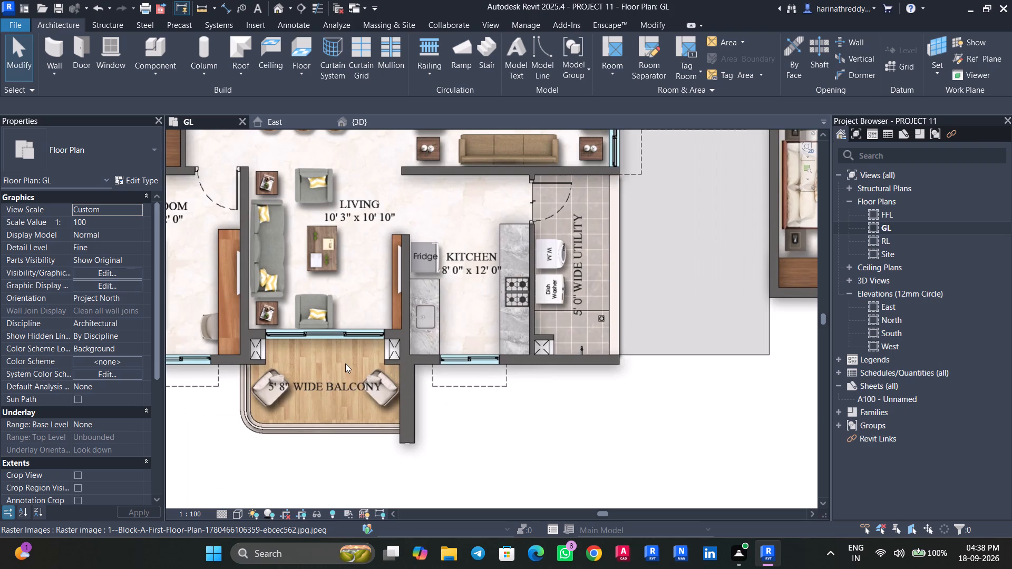
pyautogui.scroll(-7, 345, 364)
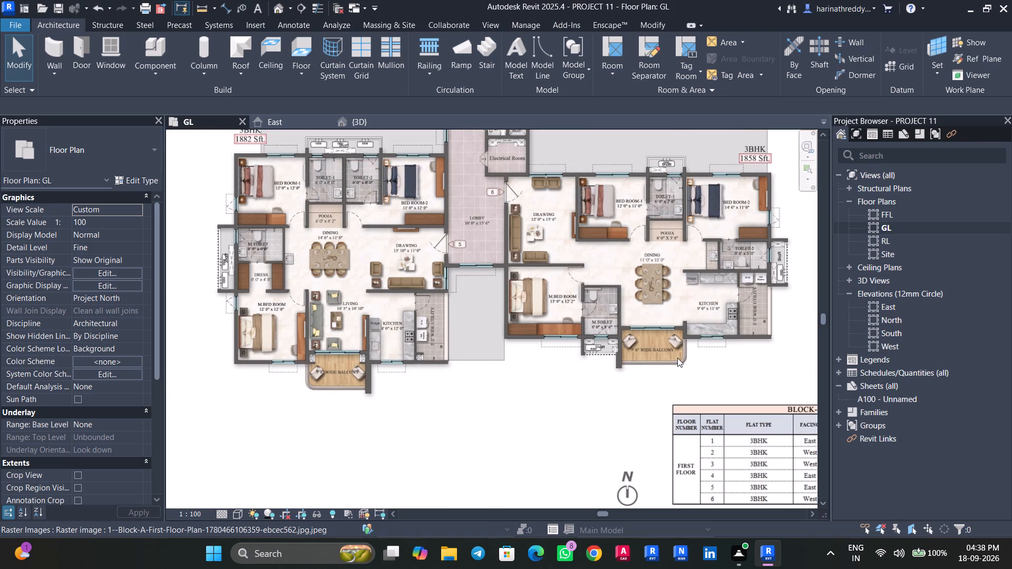
pyautogui.moveTo(674, 367); pyautogui.dragTo(655, 415, button='middle')
pyautogui.scroll(8, 360, 402)
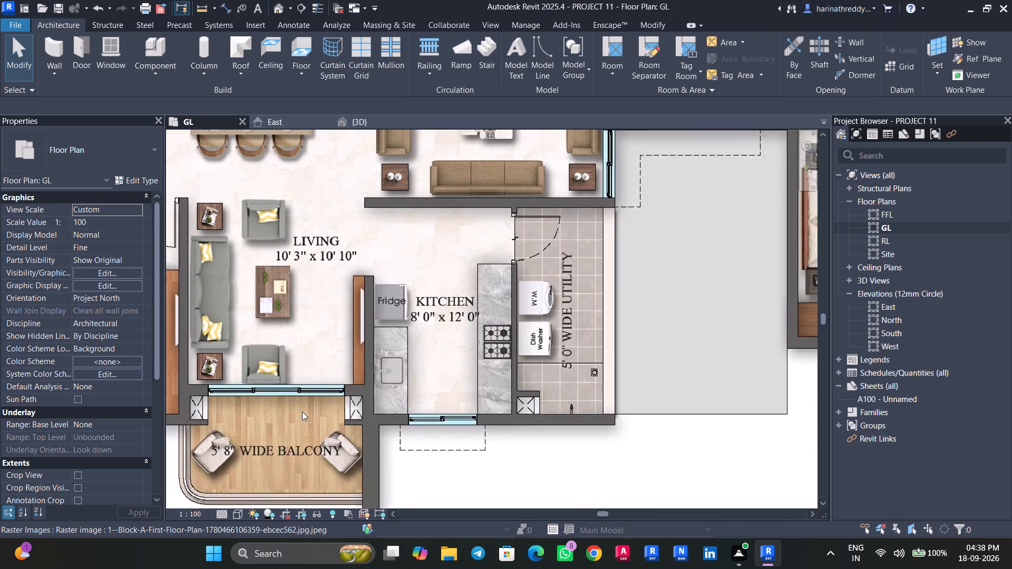
pyautogui.moveTo(301, 411); pyautogui.dragTo(391, 378, button='middle')
# Return to 3D, select all instances of the balcony's Windows_Dbl_Plain 8' window and locate them around the floor.
pyautogui.click(365, 118)
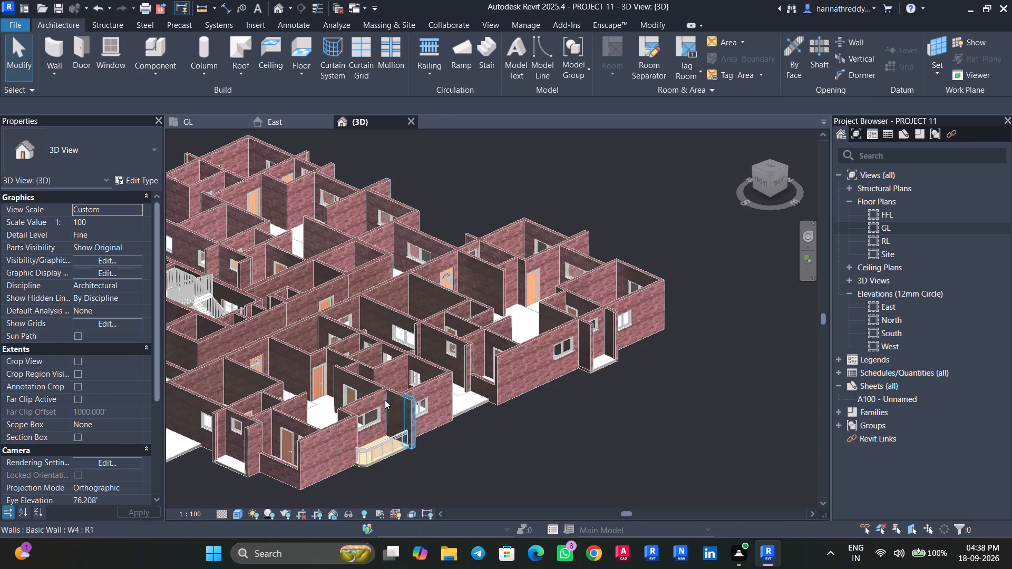
pyautogui.click(377, 409)
pyautogui.write('SA')
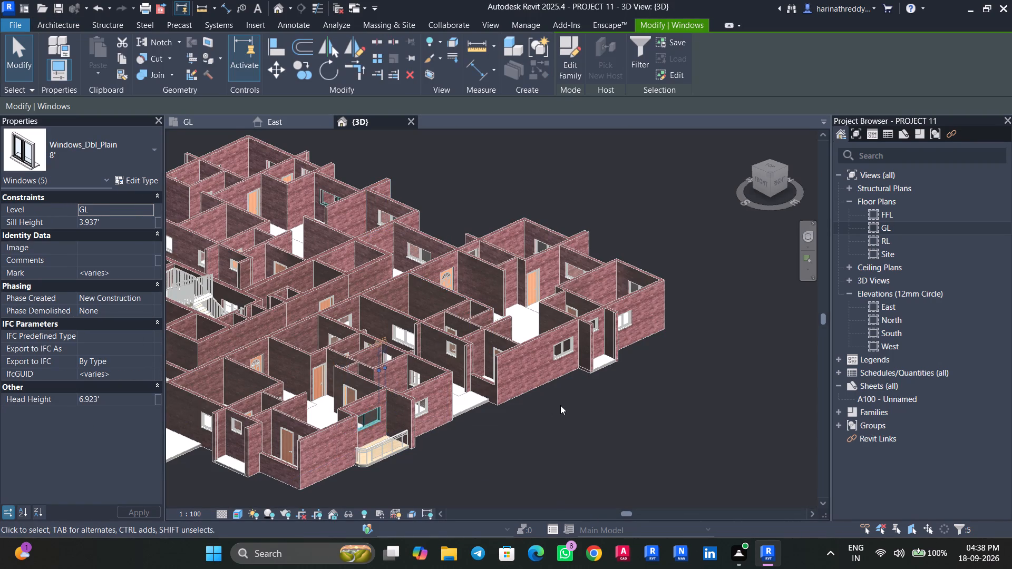
pyautogui.scroll(-4, 560, 405)
pyautogui.keyDown('shift'); pyautogui.moveTo(655, 394); pyautogui.dragTo(576, 367, button='middle'); pyautogui.keyUp('shift')
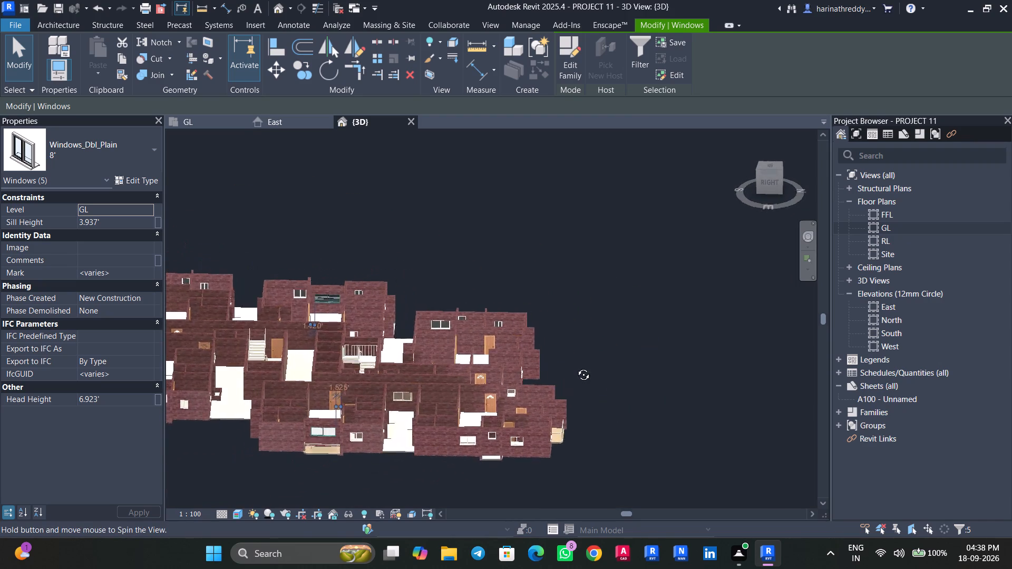
pyautogui.keyDown('shift'); pyautogui.moveTo(576, 367); pyautogui.dragTo(607, 380, button='middle'); pyautogui.keyUp('shift')
pyautogui.keyDown('shift'); pyautogui.moveTo(610, 381); pyautogui.dragTo(619, 390, button='middle'); pyautogui.keyUp('shift')
pyautogui.keyDown('shift'); pyautogui.moveTo(619, 392); pyautogui.dragTo(454, 401, button='middle'); pyautogui.keyUp('shift')
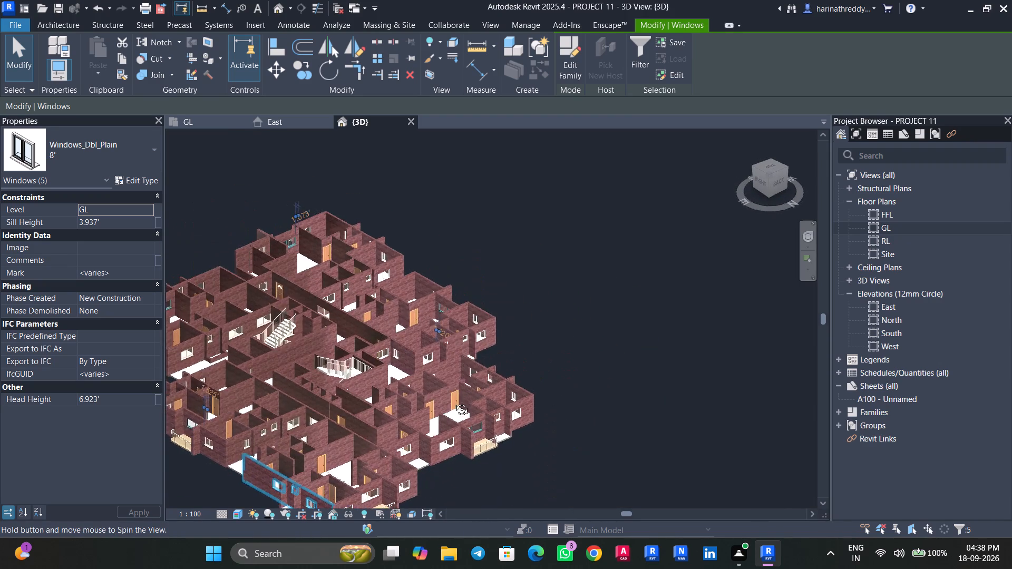
pyautogui.keyDown('shift'); pyautogui.moveTo(454, 401); pyautogui.dragTo(444, 393, button='middle'); pyautogui.keyUp('shift')
pyautogui.keyDown('shift'); pyautogui.middleClick(444, 393); pyautogui.keyUp('shift')
pyautogui.scroll(8, 317, 480)
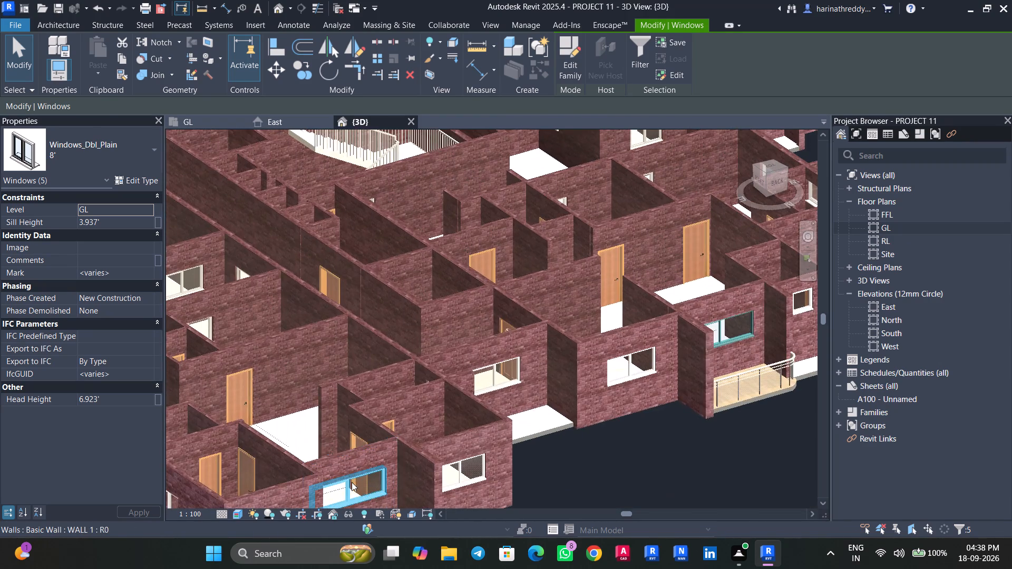
# Delete the wide double window in the recessed outer wall of the nearest apartment.
pyautogui.click(352, 482)
pyautogui.scroll(-3, 353, 483)
pyautogui.press('Delete')
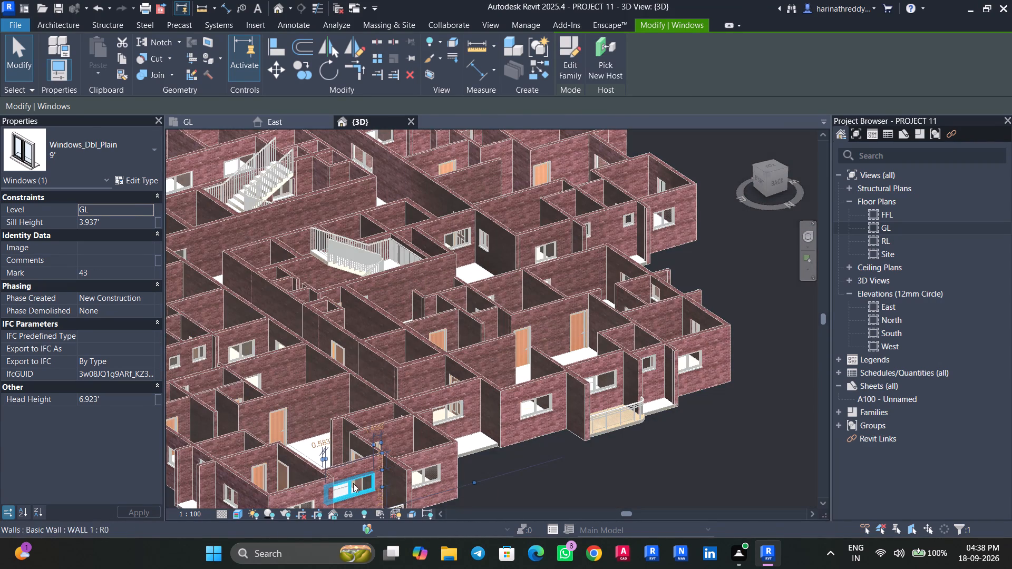
# Delete the 8' double windows behind the railed balconies on the back and left sides of the building.
pyautogui.click(609, 388)
pyautogui.press('Delete')
pyautogui.scroll(-6, 646, 431)
pyautogui.keyDown('shift'); pyautogui.moveTo(725, 439); pyautogui.dragTo(592, 441, button='middle'); pyautogui.keyUp('shift')
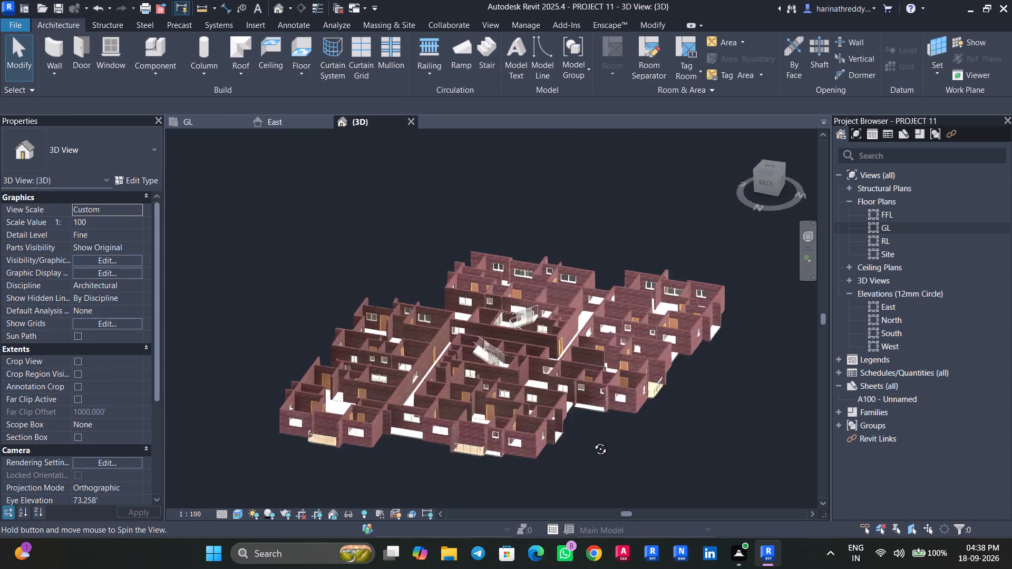
pyautogui.keyDown('shift'); pyautogui.moveTo(592, 441); pyautogui.dragTo(497, 429, button='middle'); pyautogui.keyUp('shift')
pyautogui.scroll(5, 537, 403)
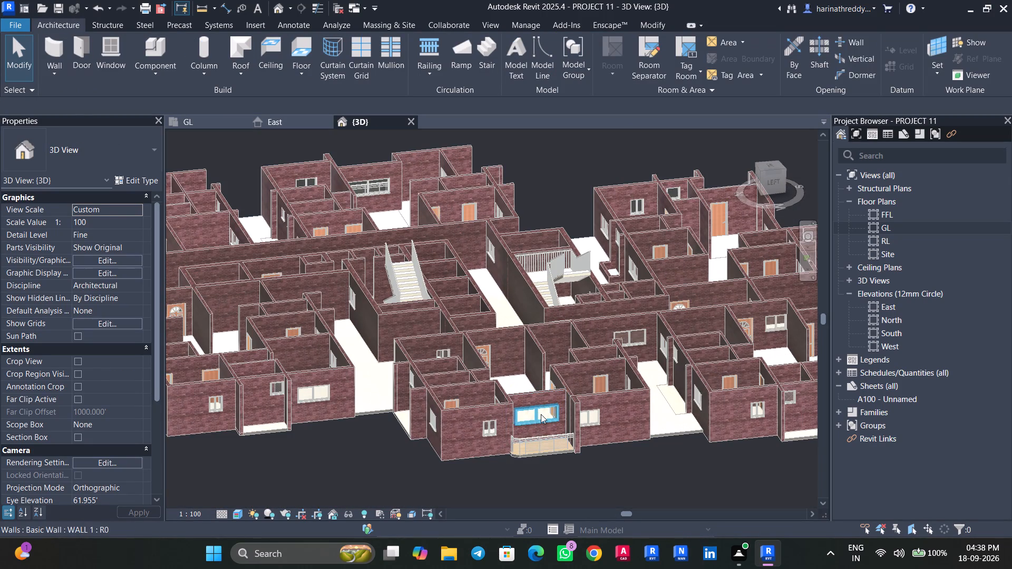
pyautogui.click(541, 414)
pyautogui.press('Delete')
# Delete the two 8' double windows behind the railed balconies on the front side of the building.
pyautogui.moveTo(640, 457); pyautogui.dragTo(353, 457, button='middle')
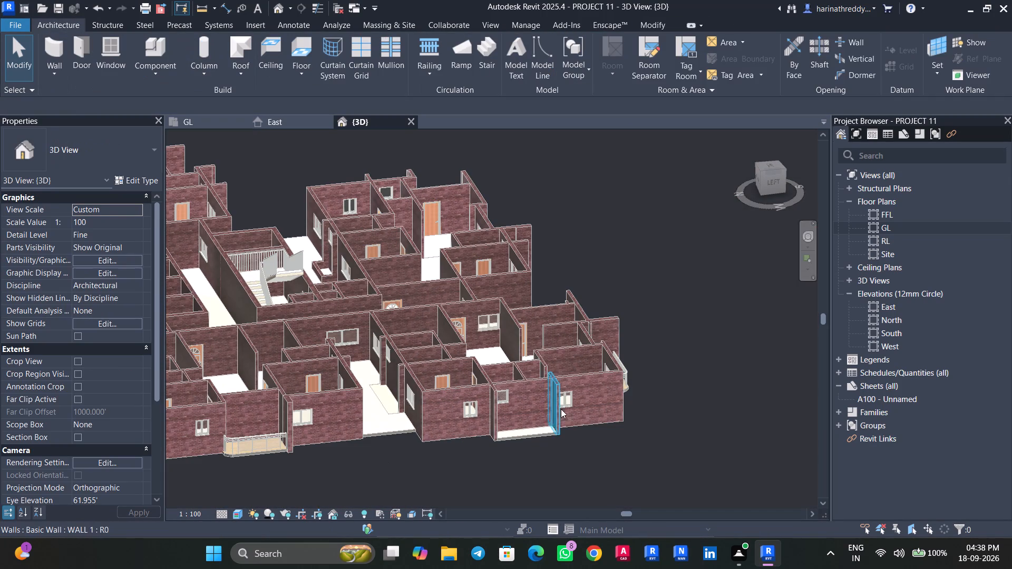
pyautogui.keyDown('shift'); pyautogui.moveTo(710, 425); pyautogui.dragTo(554, 424, button='middle'); pyautogui.keyUp('shift')
pyautogui.moveTo(556, 425); pyautogui.dragTo(821, 357, button='middle')
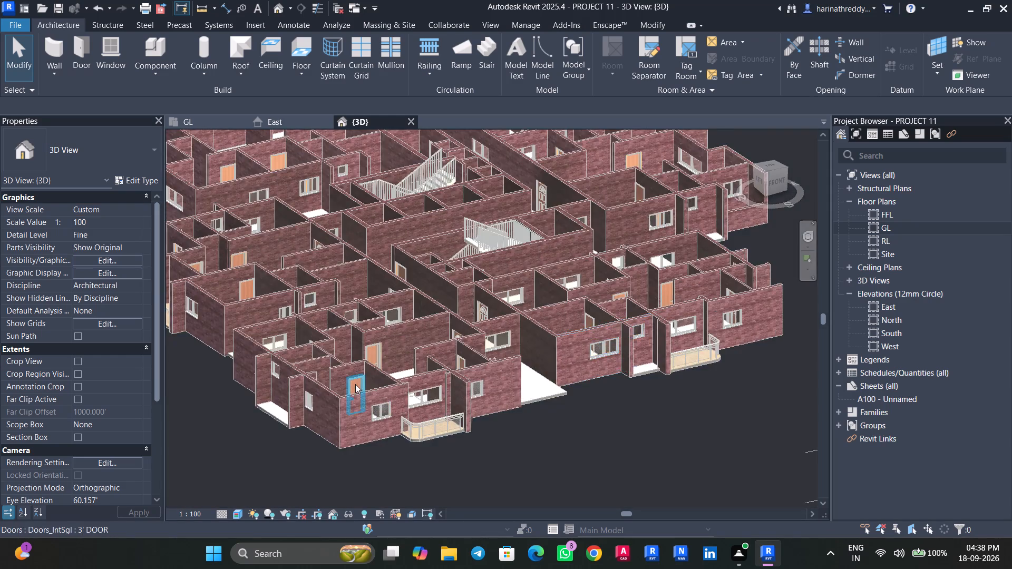
pyautogui.scroll(4, 355, 384)
pyautogui.click(456, 405)
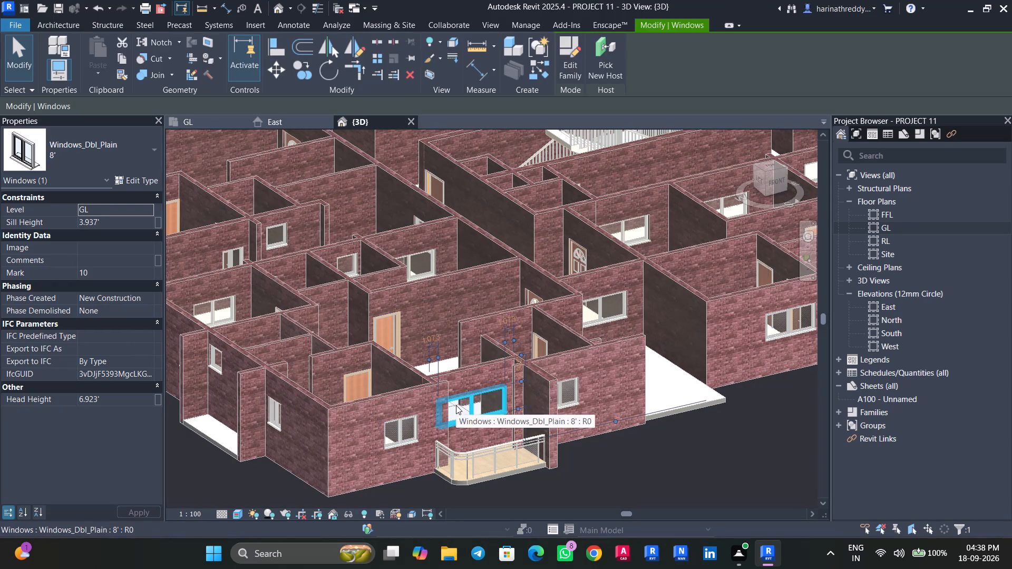
pyautogui.press('Delete')
pyautogui.moveTo(655, 436); pyautogui.dragTo(227, 439, button='middle')
pyautogui.click(506, 297)
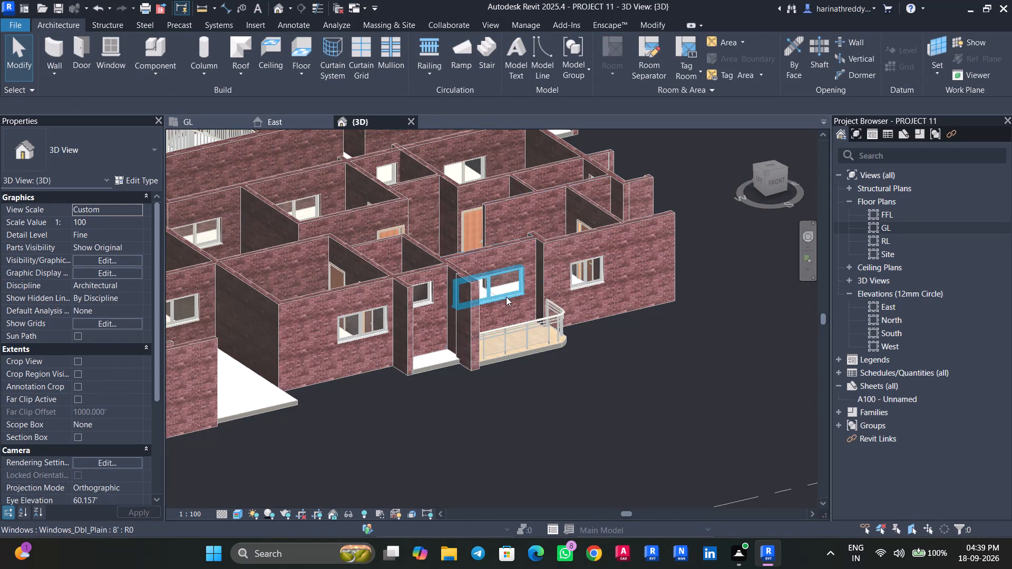
pyautogui.press('Delete')
# Delete the 8' double window behind the railed balcony on the right side of the building.
pyautogui.scroll(-3, 658, 309)
pyautogui.keyDown('shift'); pyautogui.moveTo(688, 317); pyautogui.dragTo(526, 314, button='middle'); pyautogui.keyUp('shift')
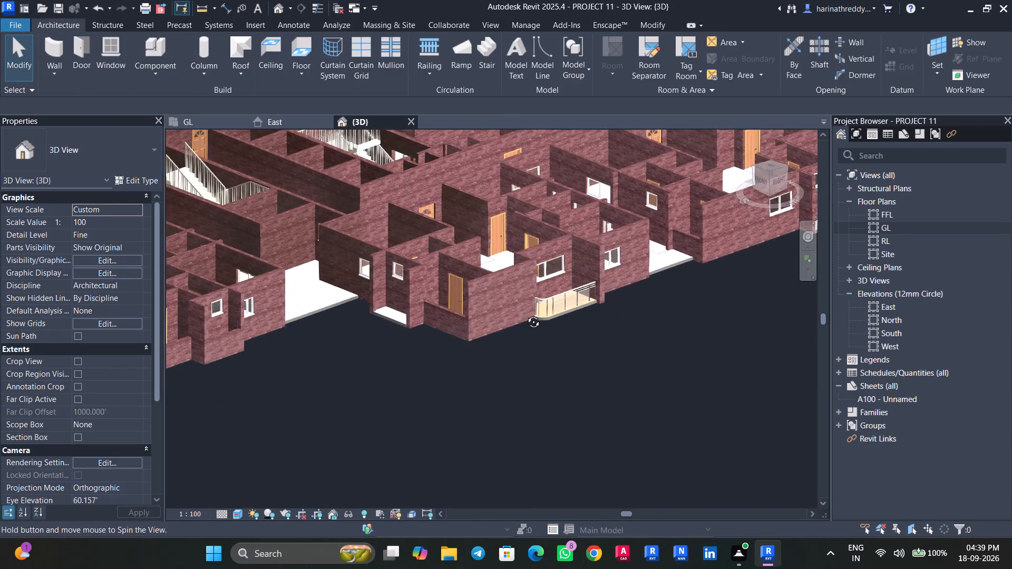
pyautogui.keyDown('shift'); pyautogui.moveTo(526, 314); pyautogui.dragTo(503, 320, button='middle'); pyautogui.keyUp('shift')
pyautogui.click(515, 298)
pyautogui.press('Delete')
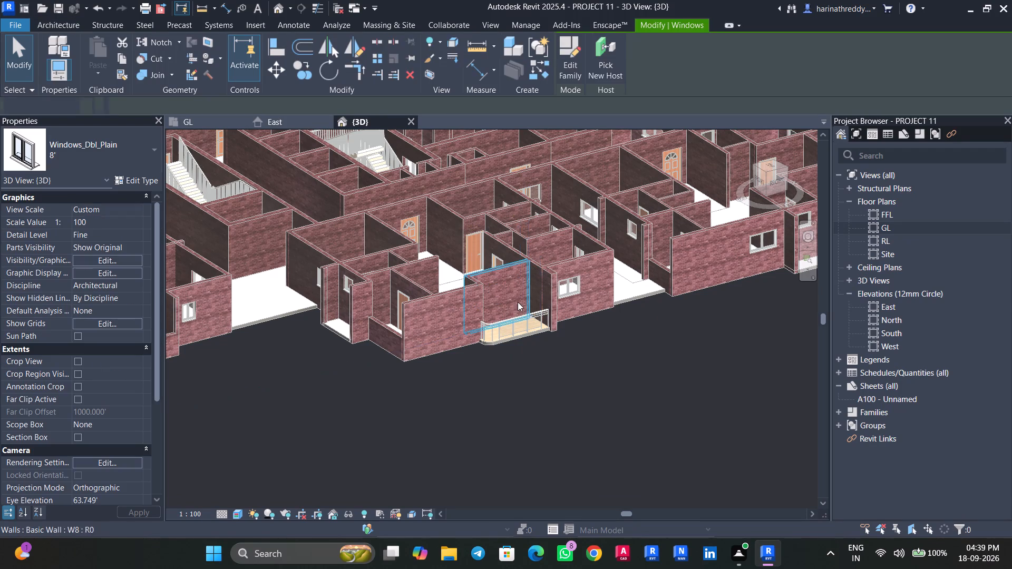
# Look around the outer walls in 3D and open the GL floor plan at the living room's 5' 8" wide balcony.
pyautogui.scroll(-3, 636, 360)
pyautogui.moveTo(638, 359); pyautogui.dragTo(472, 400, button='middle')
pyautogui.keyDown('shift'); pyautogui.moveTo(640, 368); pyautogui.dragTo(631, 371, button='middle'); pyautogui.keyUp('shift')
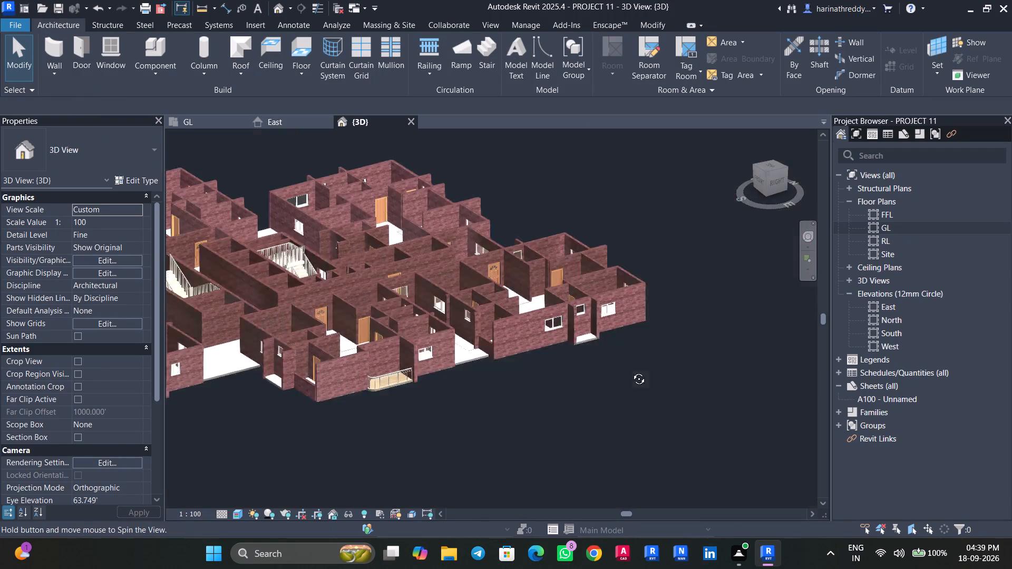
pyautogui.keyDown('shift'); pyautogui.moveTo(631, 371); pyautogui.dragTo(401, 455, button='middle'); pyautogui.keyUp('shift')
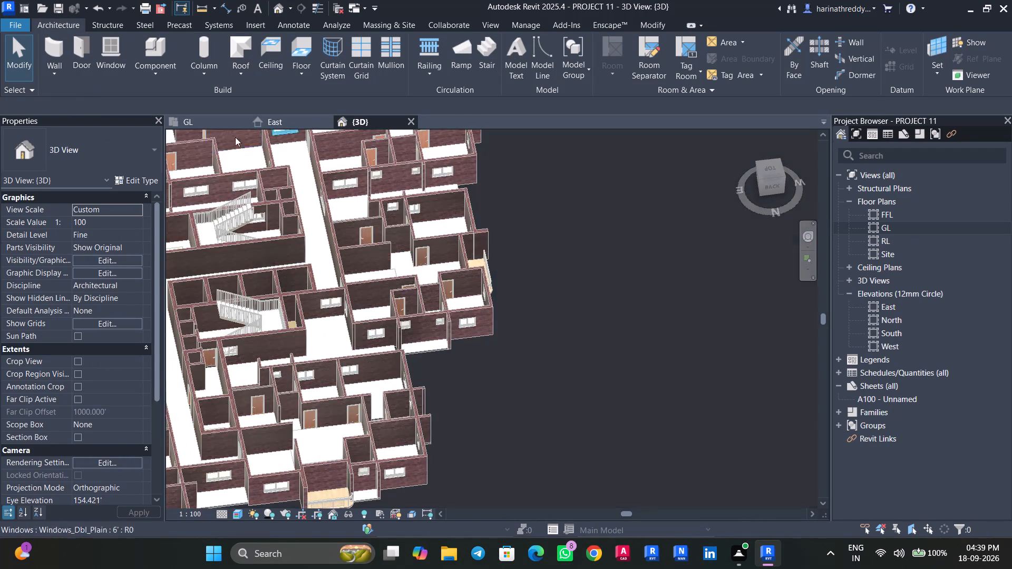
pyautogui.click(200, 125)
pyautogui.scroll(2, 391, 312)
pyautogui.scroll(-7, 391, 312)
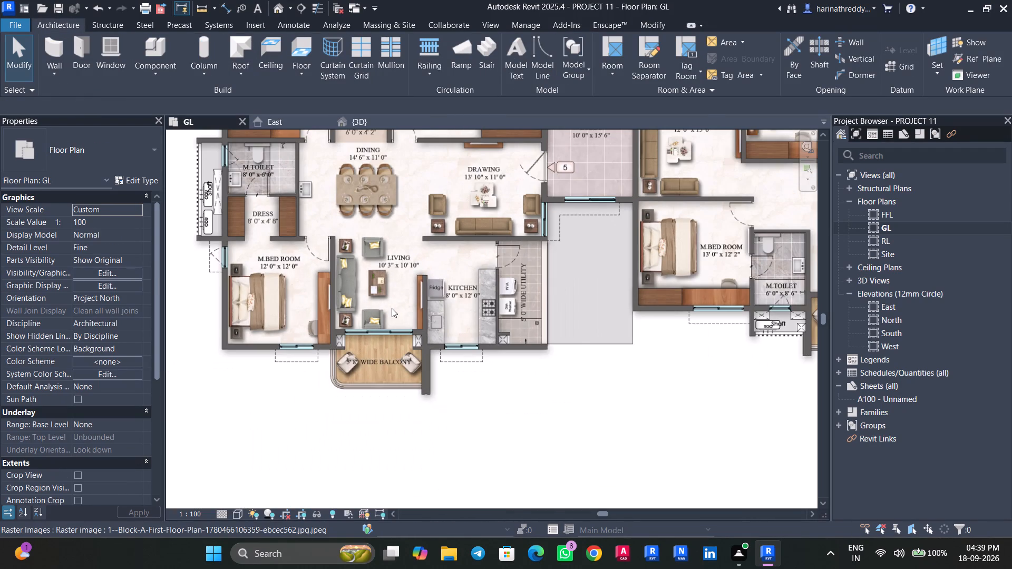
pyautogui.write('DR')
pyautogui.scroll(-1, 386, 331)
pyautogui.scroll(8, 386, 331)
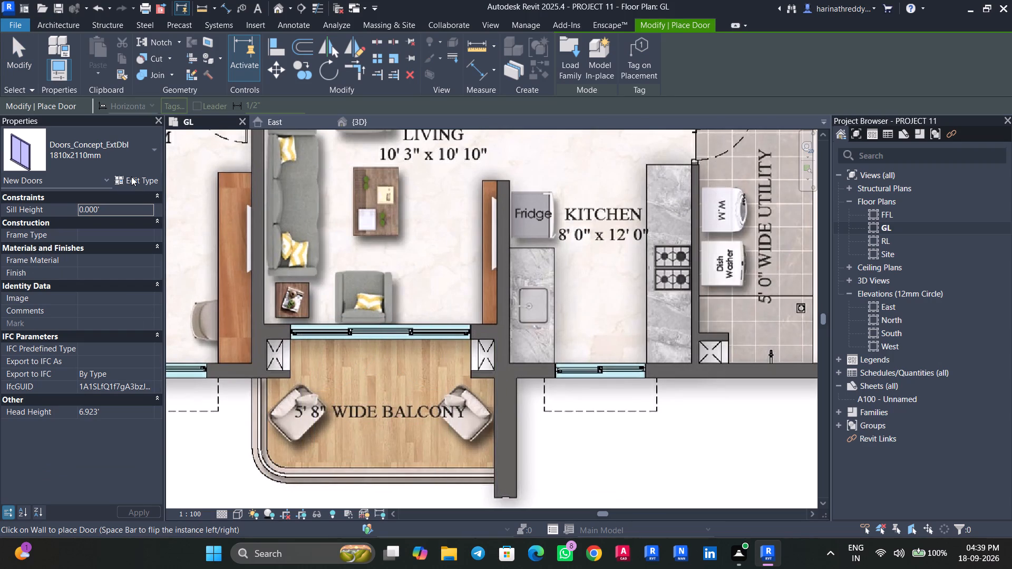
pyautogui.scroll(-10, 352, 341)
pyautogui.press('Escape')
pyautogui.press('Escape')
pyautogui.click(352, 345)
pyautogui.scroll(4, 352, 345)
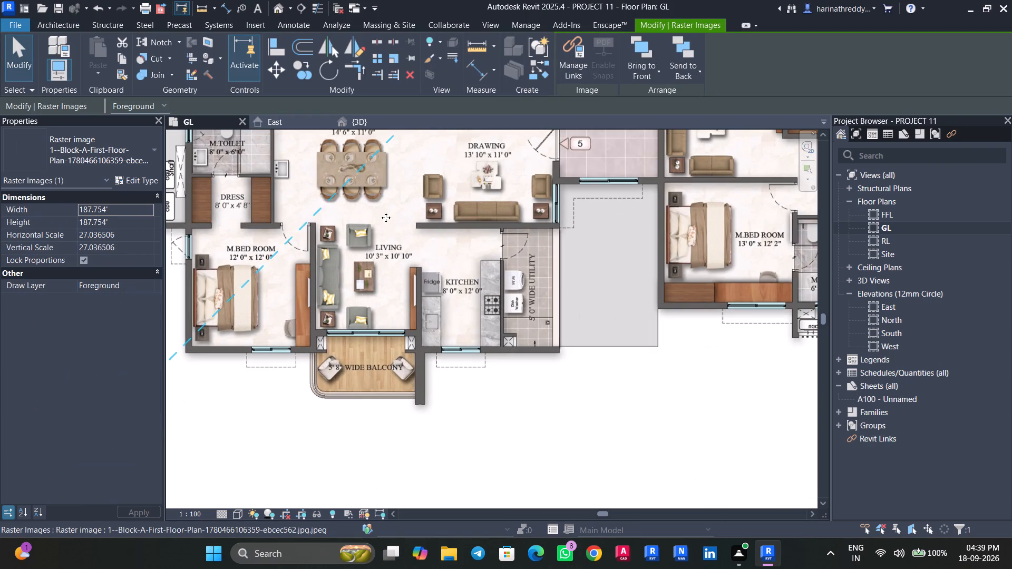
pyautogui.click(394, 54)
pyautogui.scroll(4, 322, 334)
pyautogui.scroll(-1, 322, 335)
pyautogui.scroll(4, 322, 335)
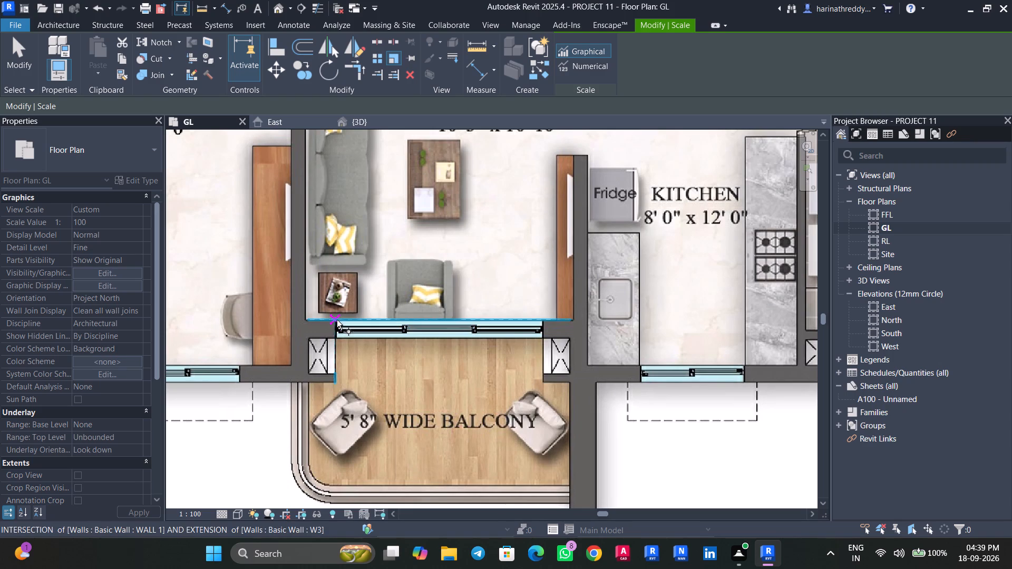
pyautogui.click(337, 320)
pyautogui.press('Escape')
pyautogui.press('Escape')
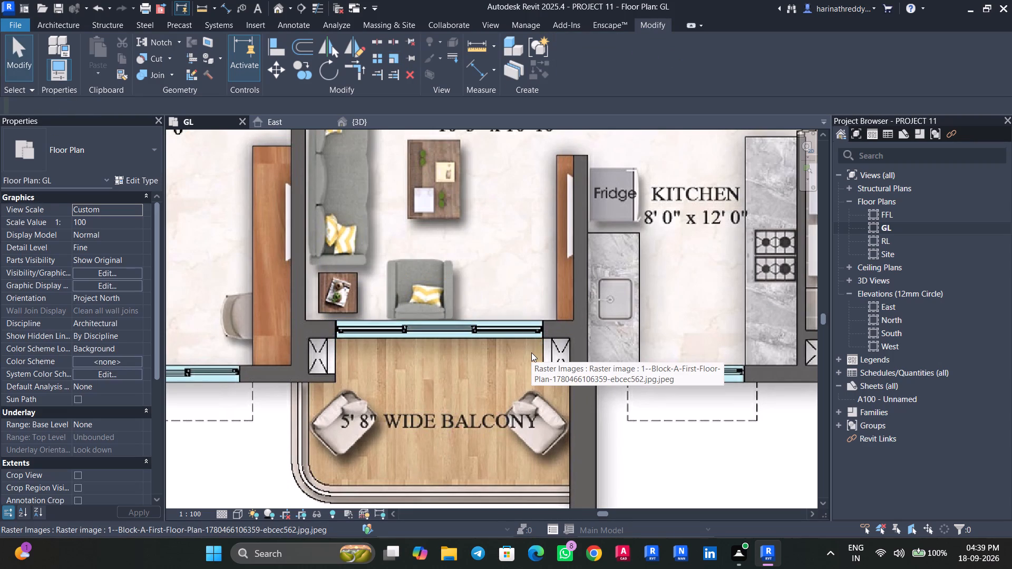
# Duplicate the Doors_Concept_ExtDbl 1810x2110mm door type as 8' and set its rough width to 8'.
pyautogui.write('DR')
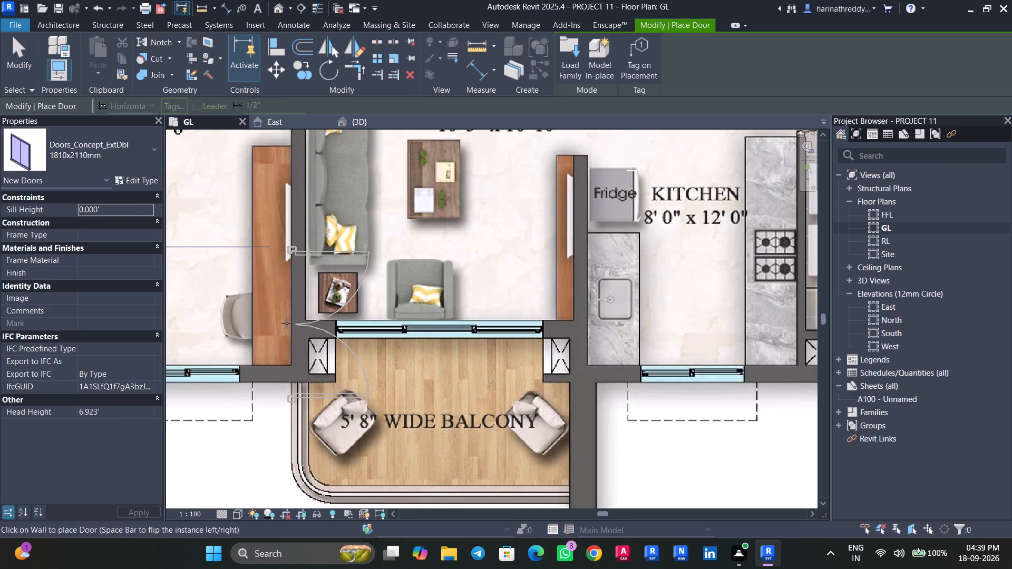
pyautogui.click(140, 184)
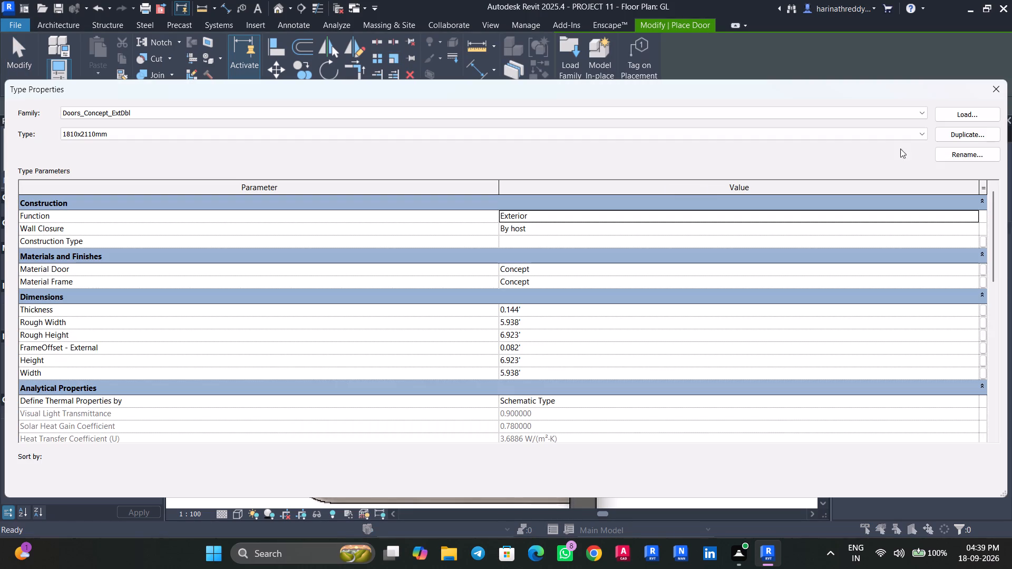
pyautogui.click(937, 132)
pyautogui.write("8'")
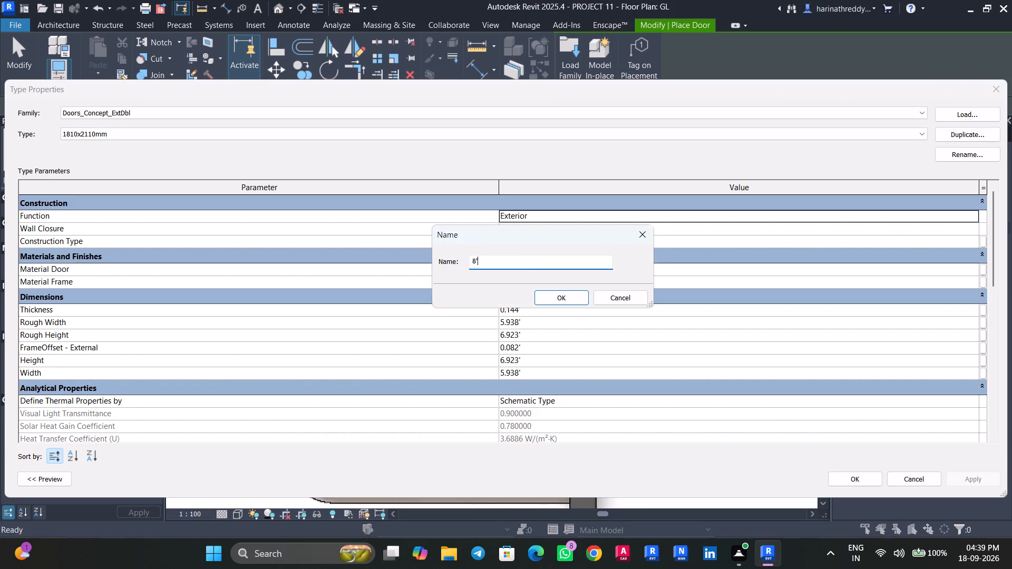
pyautogui.press('Return')
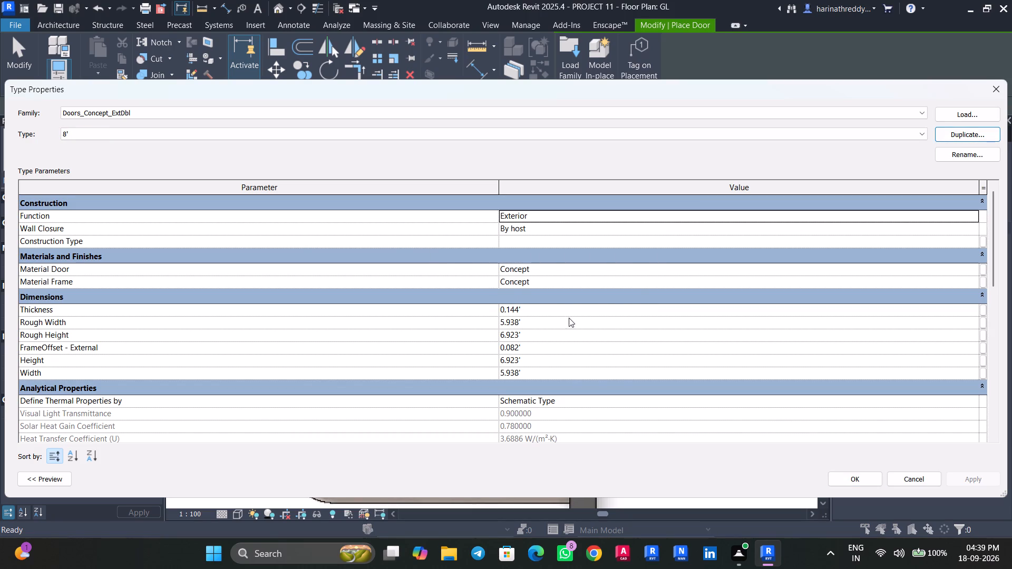
pyautogui.click(569, 318)
pyautogui.write("8'")
pyautogui.press('Return')
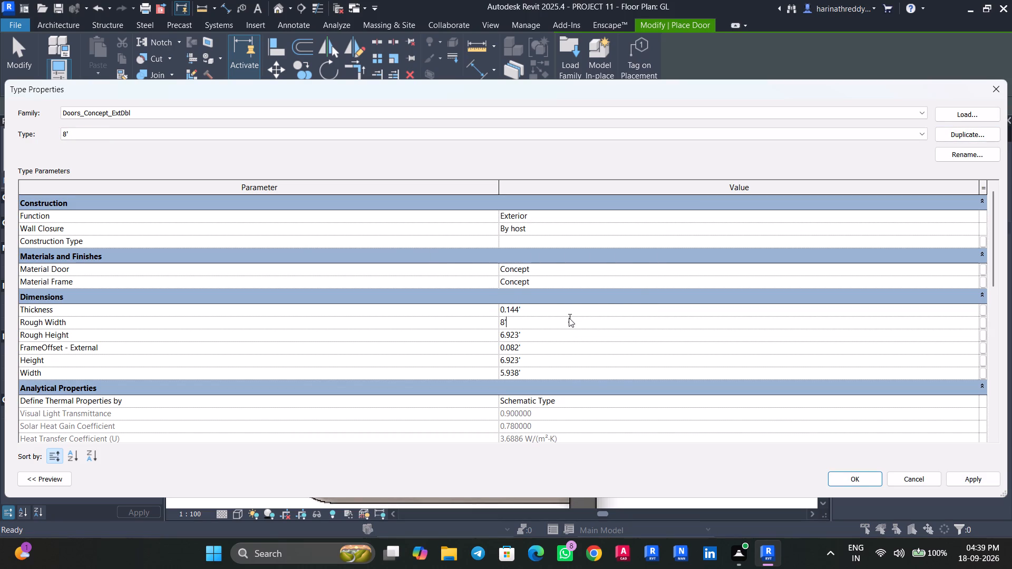
# Duplicate the 8' double door type as 9', set its rough width to 9' and apply it.
pyautogui.click(971, 127)
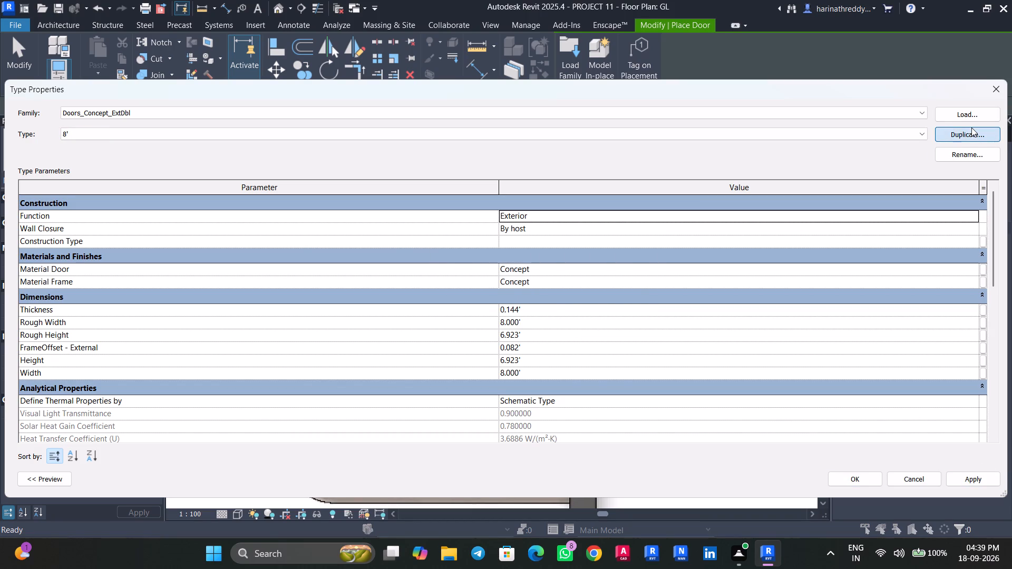
pyautogui.write("9'")
pyautogui.press('Return')
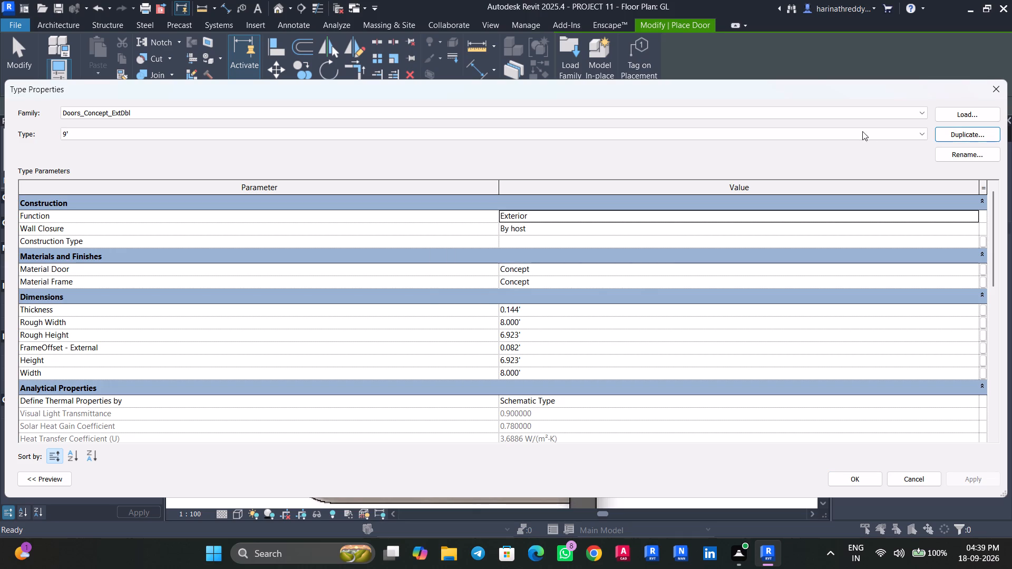
pyautogui.click(532, 322)
pyautogui.write("9'")
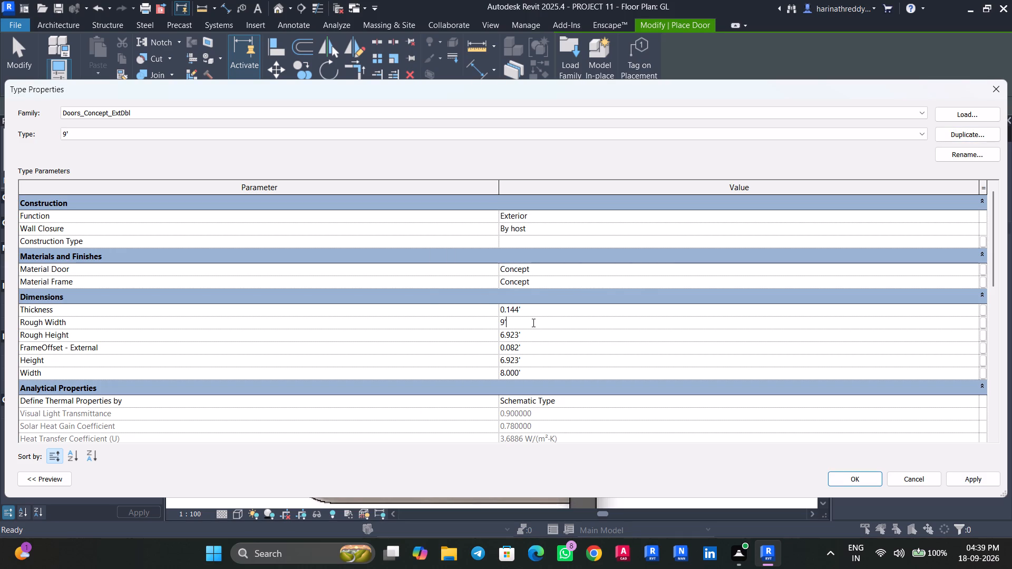
pyautogui.press('Return')
pyautogui.click(985, 483)
pyautogui.click(857, 482)
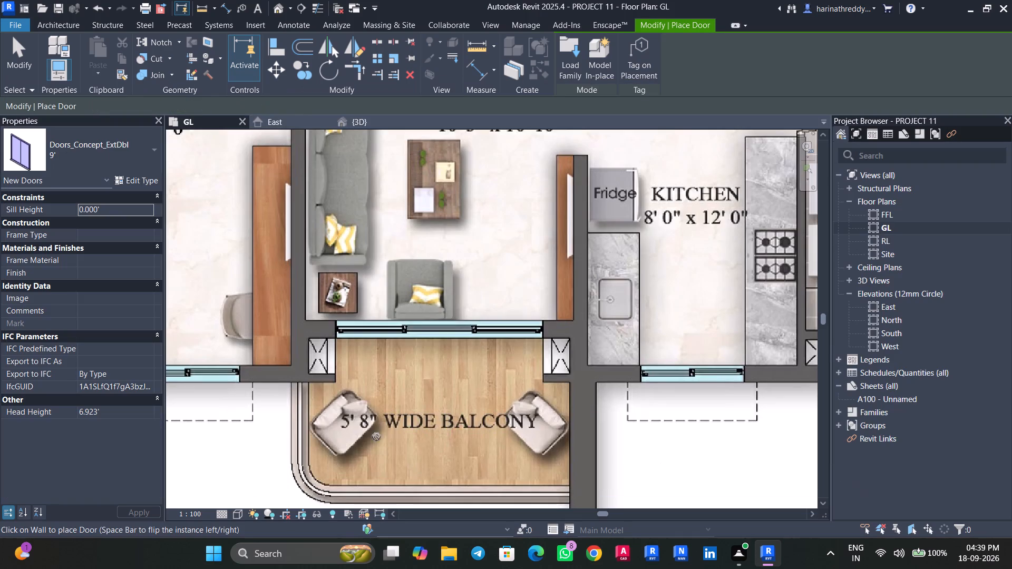
# Place an 8' Doors_Concept_ExtDbl door in the opening between the living room and the 5' 8" wide balcony.
pyautogui.click(113, 153)
pyautogui.scroll(2, 57, 220)
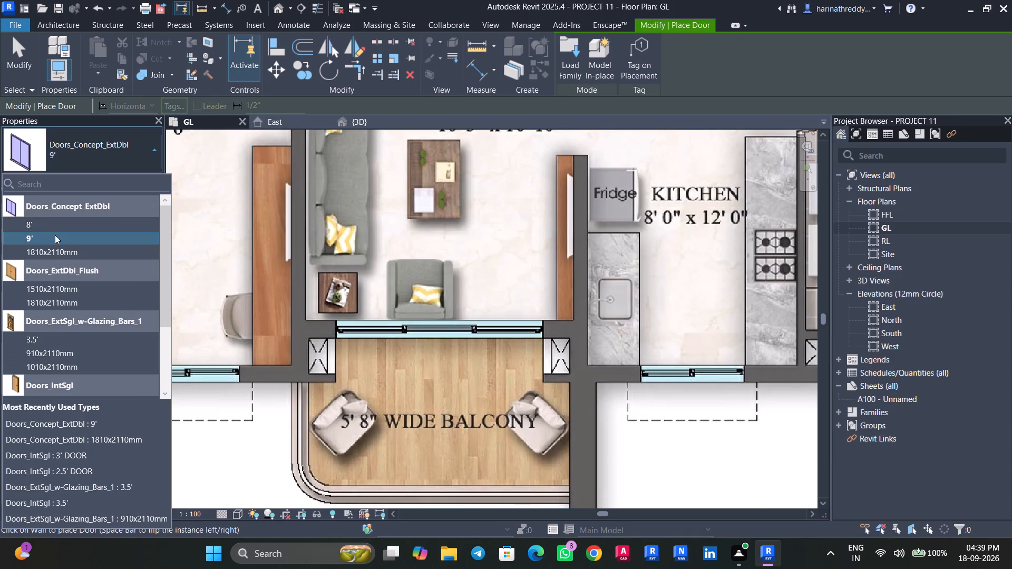
pyautogui.click(52, 223)
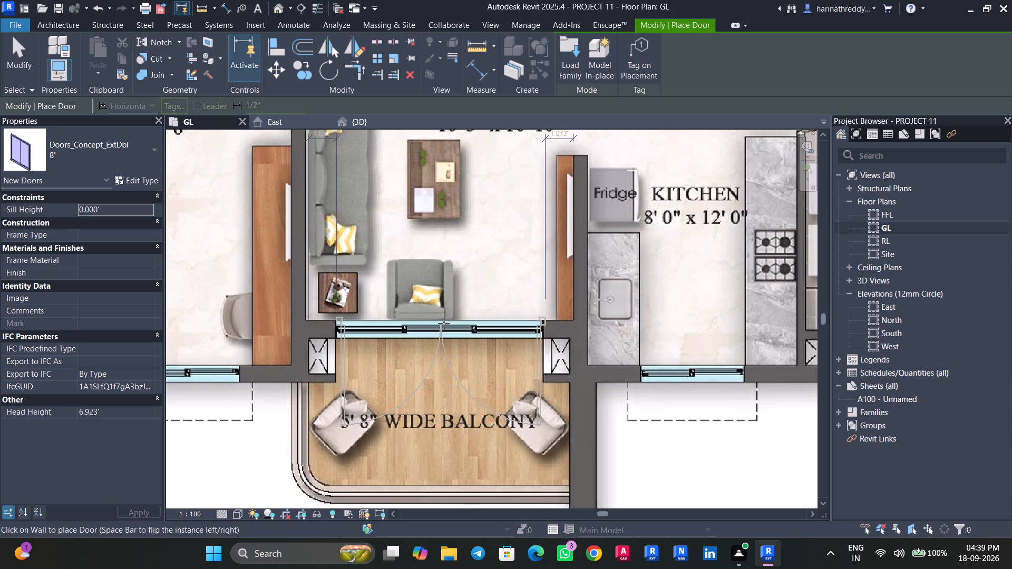
pyautogui.click(444, 323)
# Place a 9' Doors_Concept_ExtDbl door in the opening between the dining area and the 5' 6" wide balcony.
pyautogui.scroll(-7, 453, 435)
pyautogui.moveTo(693, 439); pyautogui.dragTo(369, 439, button='middle')
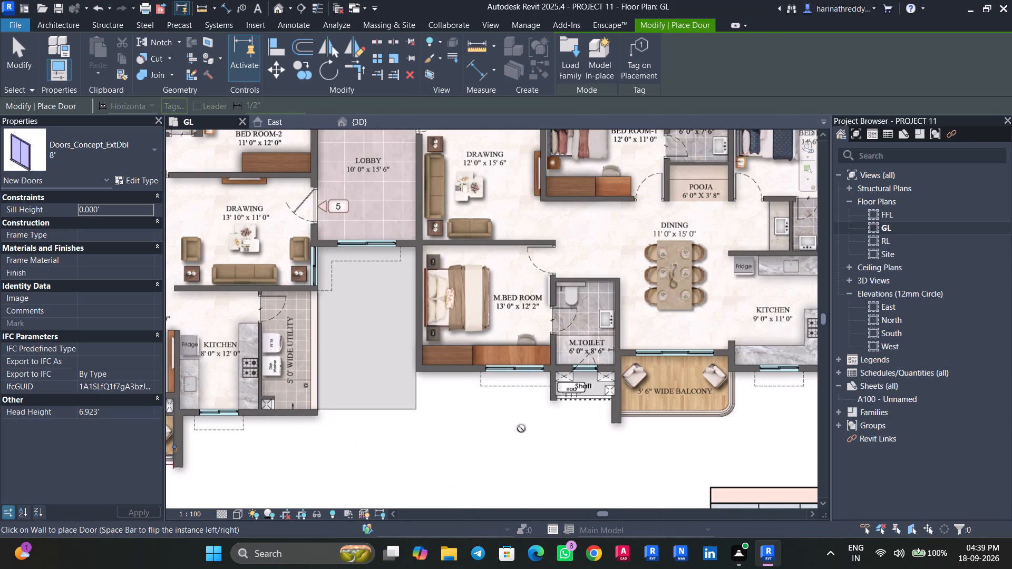
pyautogui.scroll(5, 678, 356)
pyautogui.click(120, 139)
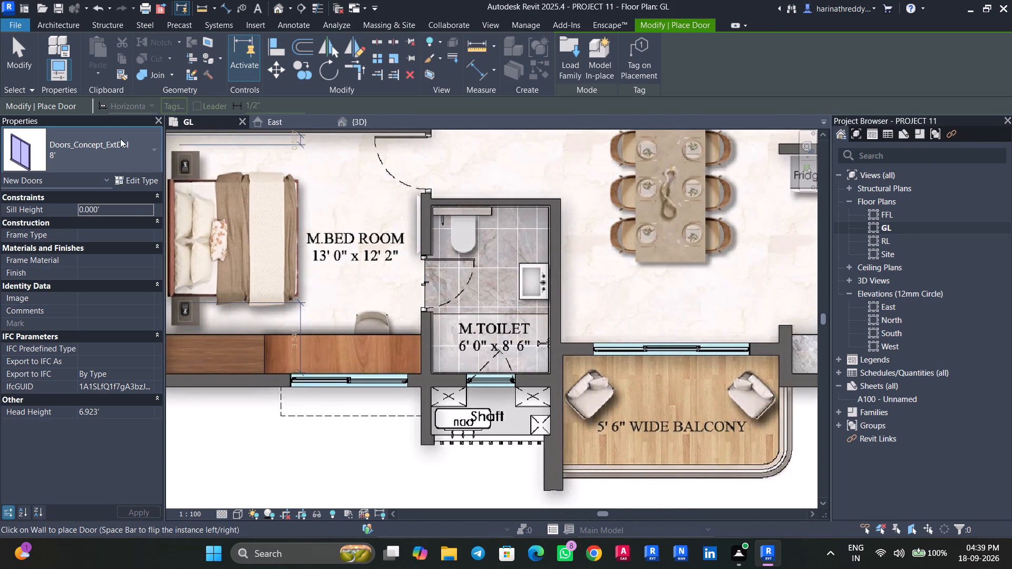
pyautogui.click(86, 236)
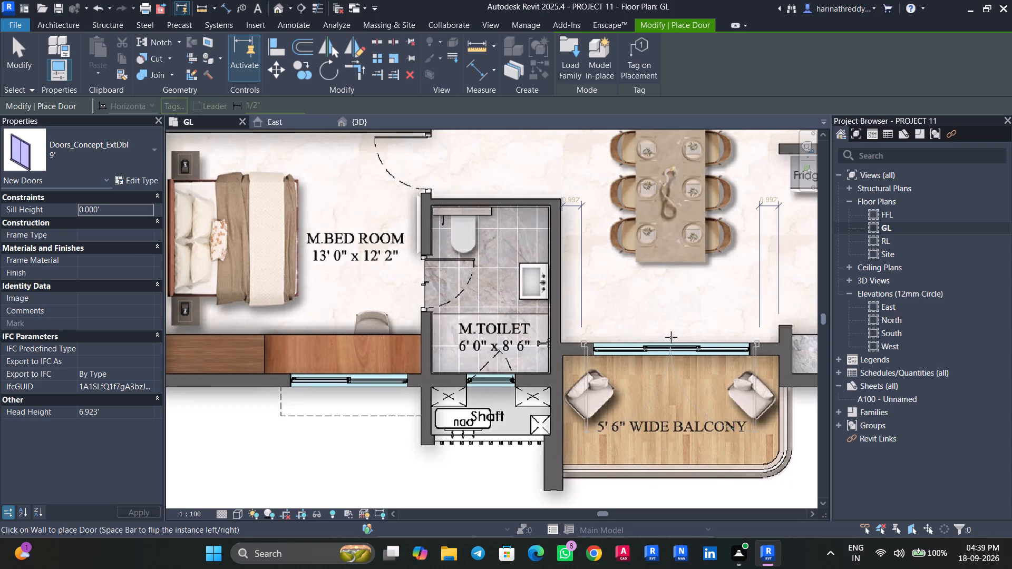
pyautogui.click(671, 337)
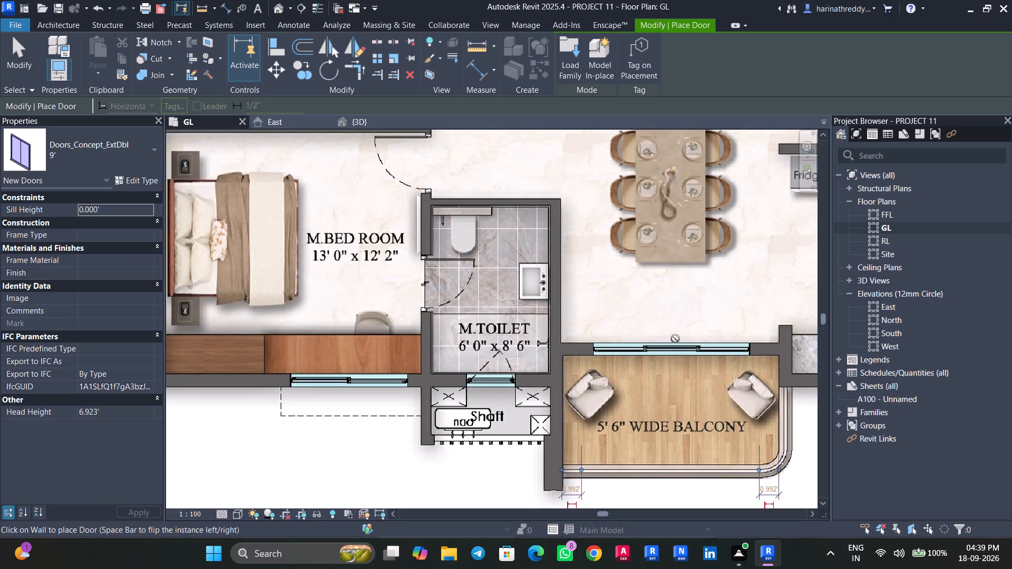
# Place an 8' Doors_Concept_ExtDbl door in the dining area's opening to the 5' 0" wide balcony of the 1723 Sft apartment.
pyautogui.moveTo(678, 340); pyautogui.dragTo(285, 450, button='middle')
pyautogui.scroll(-9, 398, 415)
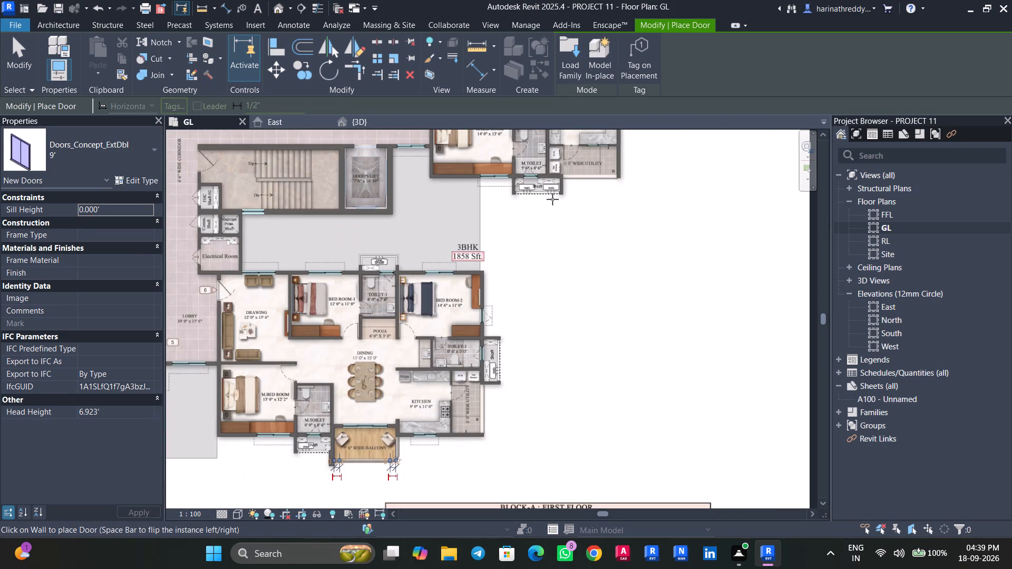
pyautogui.moveTo(604, 162); pyautogui.dragTo(532, 429, button='middle')
pyautogui.scroll(10, 544, 335)
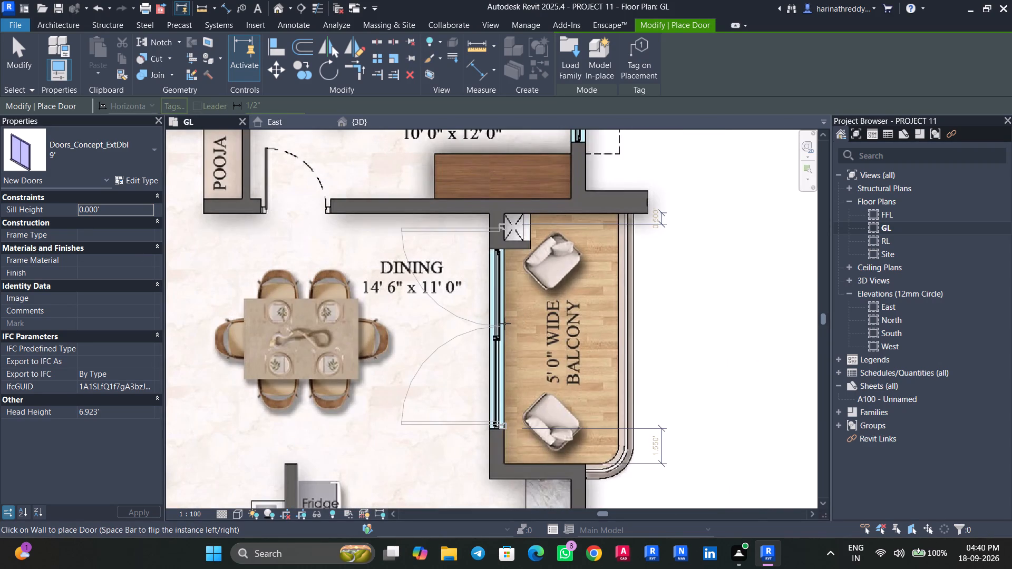
pyautogui.click(74, 133)
pyautogui.scroll(3, 73, 218)
pyautogui.click(59, 222)
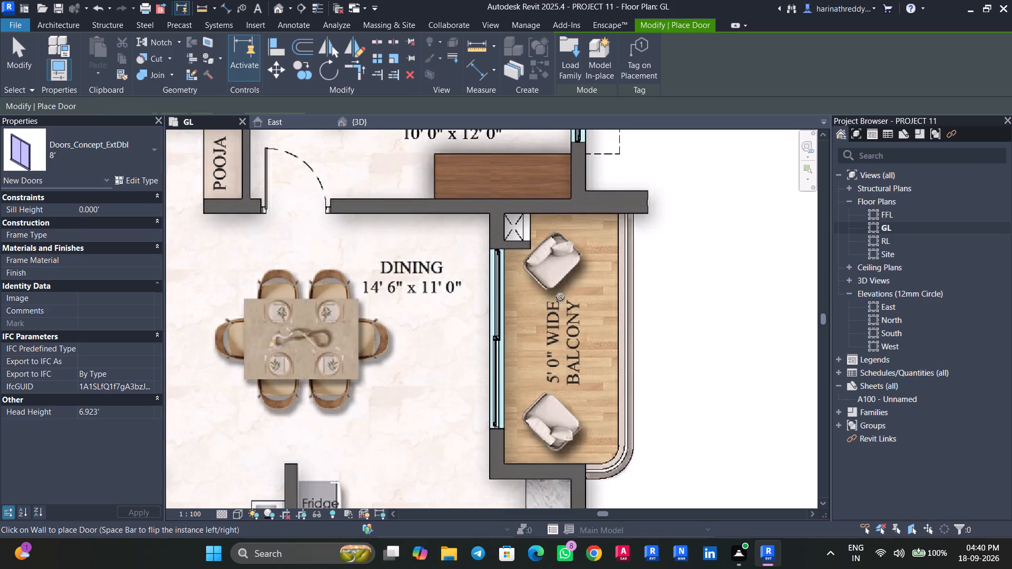
pyautogui.click(493, 337)
pyautogui.scroll(-9, 492, 337)
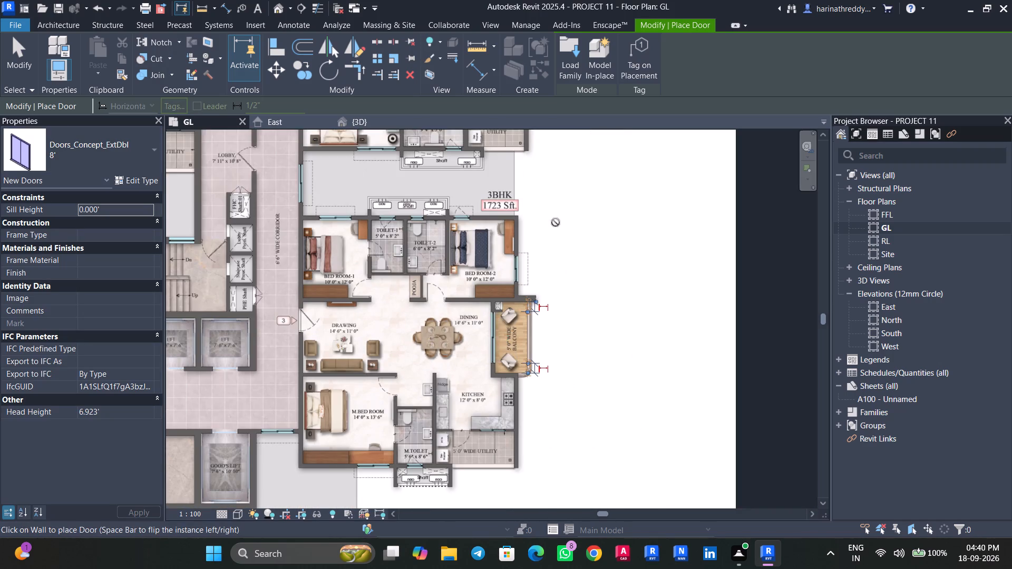
# Place a 9' Doors_Concept_ExtDbl door in the living room's opening to the 5' 6" wide balcony of the 2001 Sft apartment.
pyautogui.moveTo(557, 202); pyautogui.dragTo(590, 458, button='middle')
pyautogui.moveTo(590, 337); pyautogui.dragTo(586, 499, button='middle')
pyautogui.scroll(2, 406, 274)
pyautogui.scroll(-1, 407, 274)
pyautogui.scroll(6, 408, 274)
pyautogui.scroll(-1, 431, 308)
pyautogui.scroll(1, 431, 309)
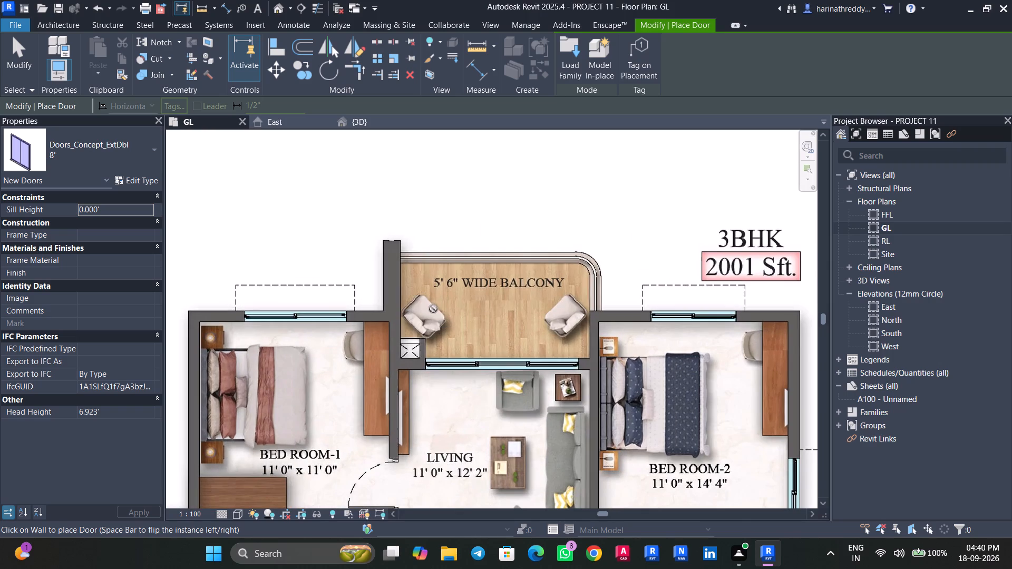
pyautogui.click(121, 152)
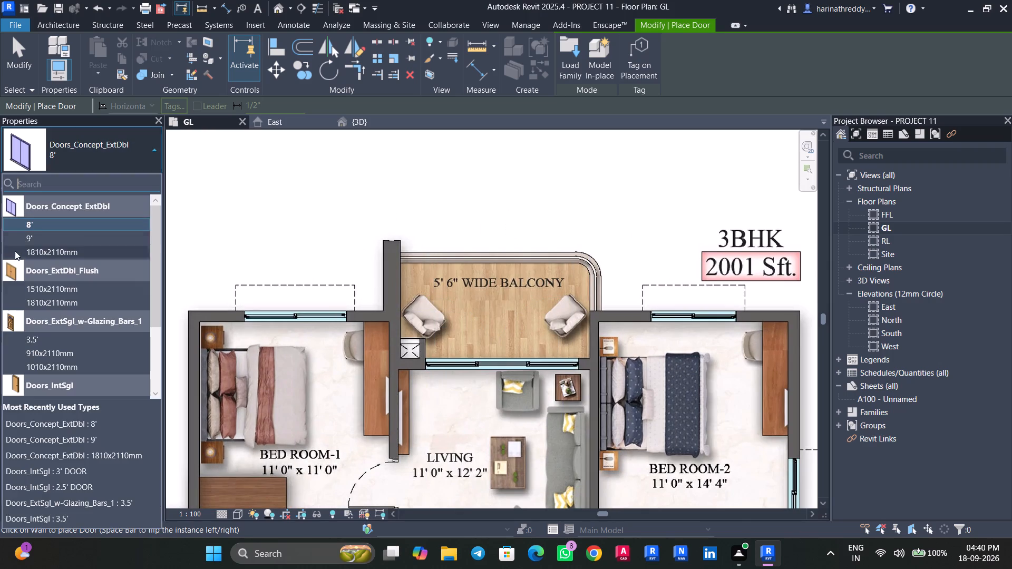
pyautogui.click(34, 236)
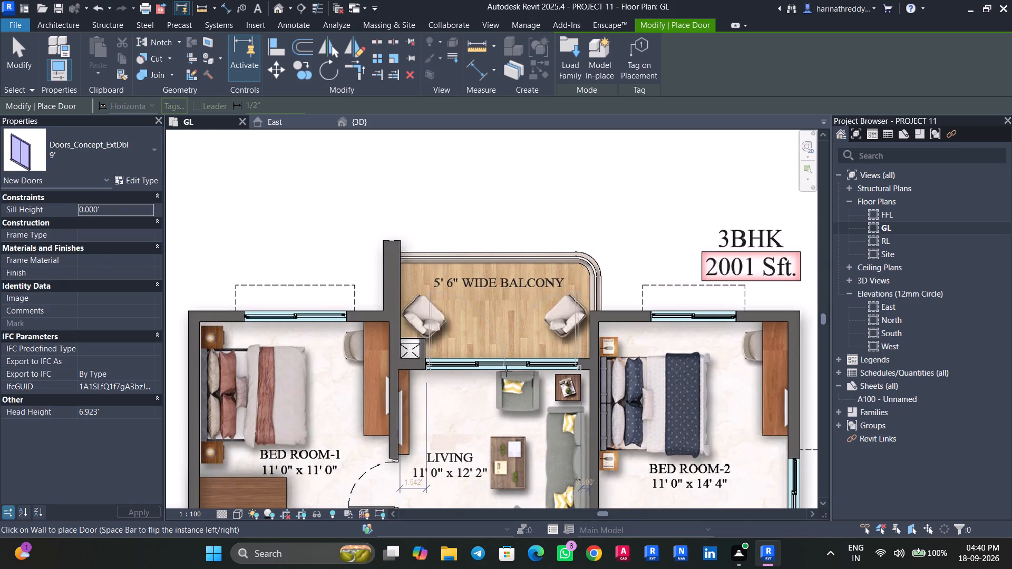
pyautogui.click(503, 369)
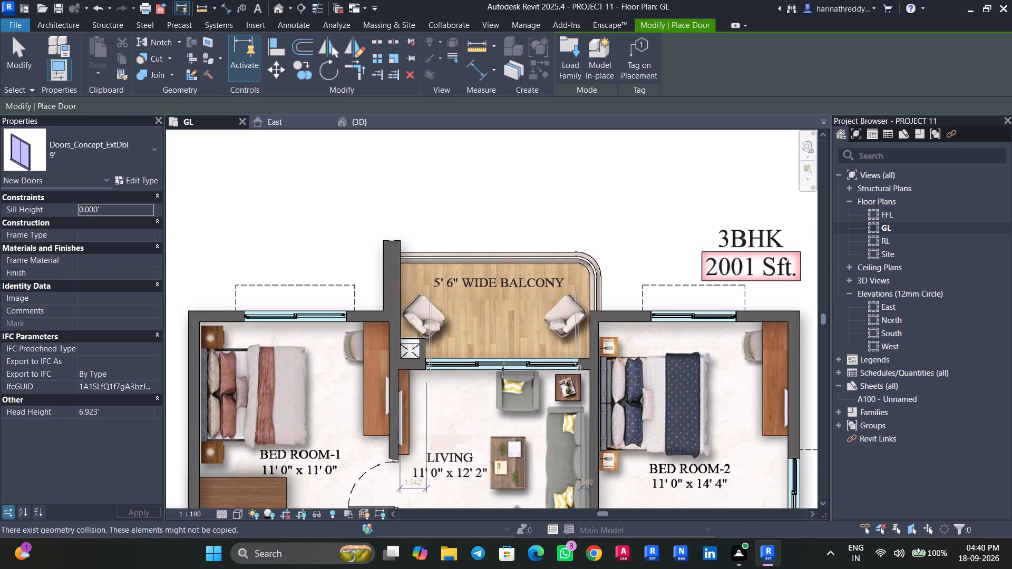
# Place an 8' Doors_Concept_ExtDbl door in the living room's opening to the 5' 6" wide balcony of the 1992 Sft apartment.
pyautogui.scroll(-8, 503, 369)
pyautogui.moveTo(413, 348); pyautogui.dragTo(845, 330, button='middle')
pyautogui.scroll(1, 661, 411)
pyautogui.scroll(-1, 661, 411)
pyautogui.scroll(8, 661, 411)
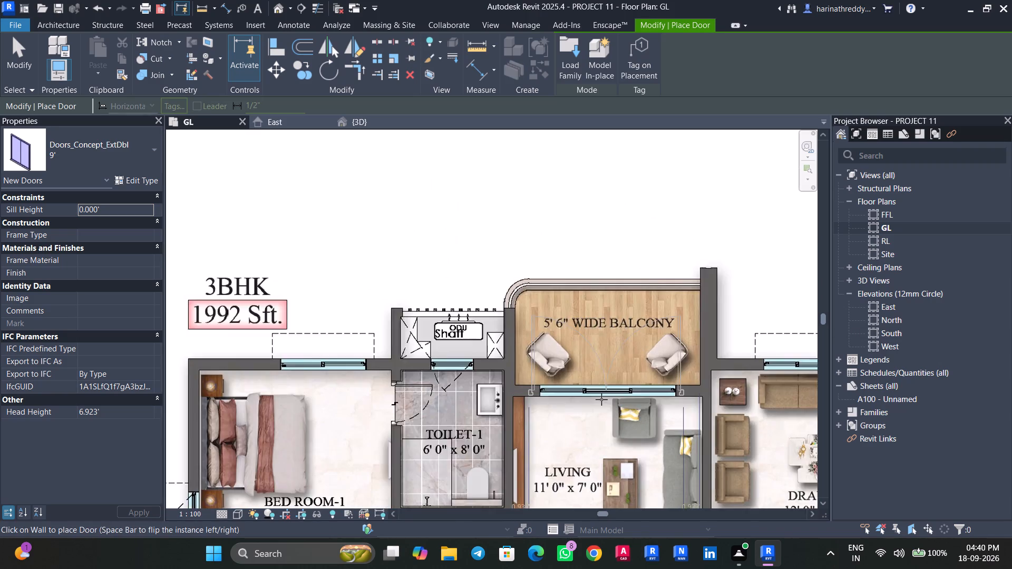
pyautogui.scroll(4, 601, 400)
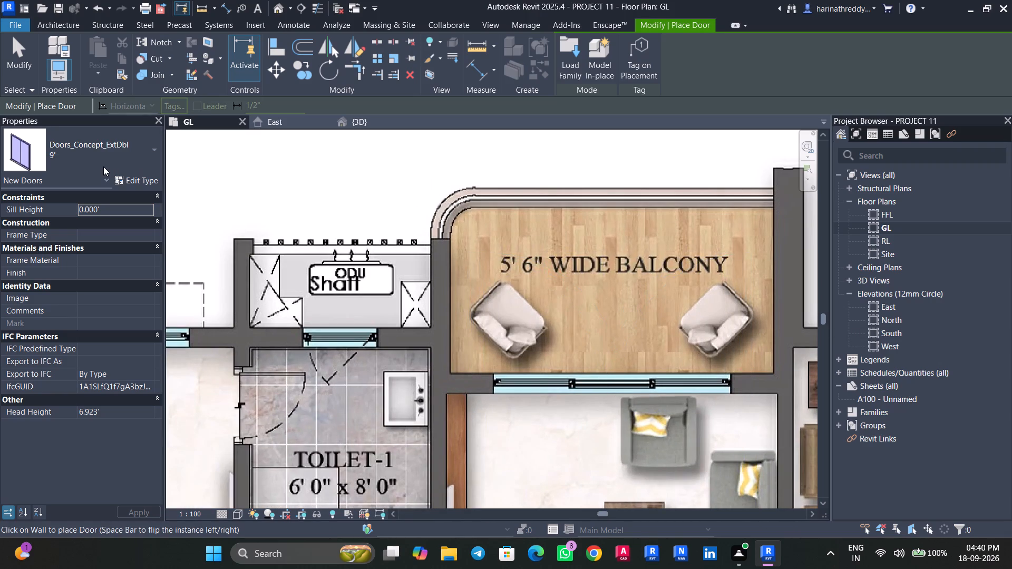
pyautogui.click(103, 164)
pyautogui.scroll(3, 60, 208)
pyautogui.click(51, 228)
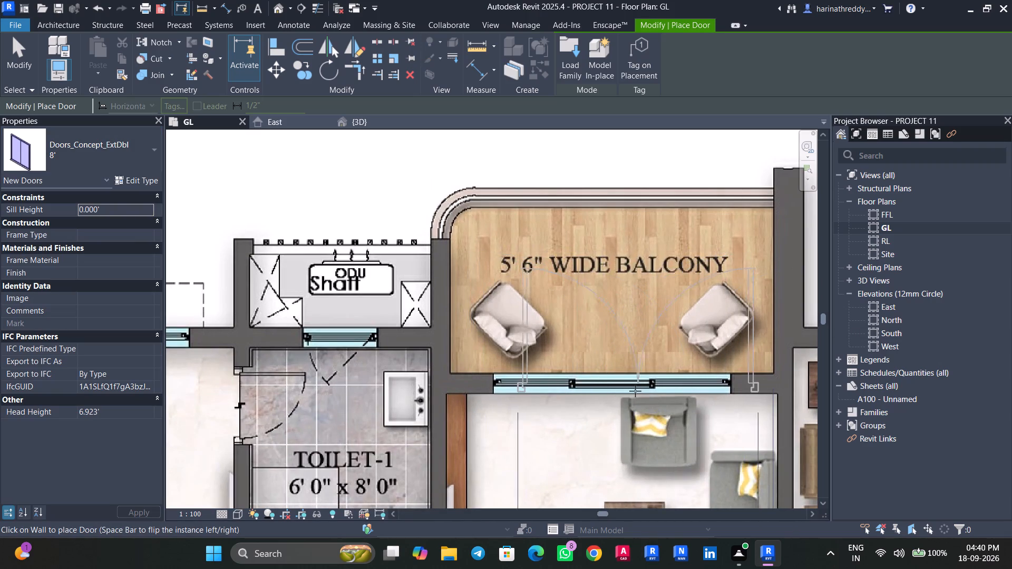
pyautogui.click(615, 394)
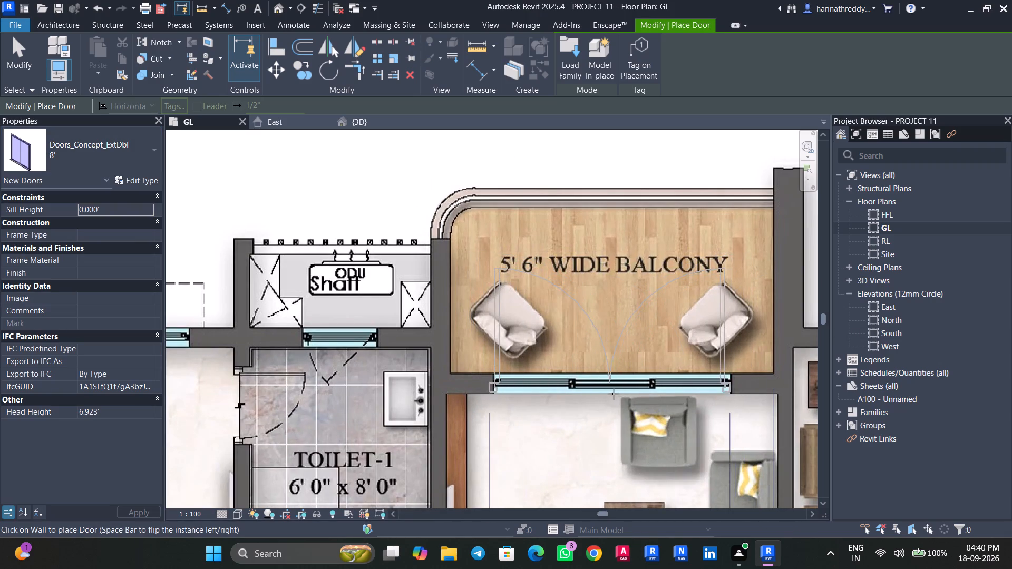
# Place an 8' Doors_Concept_ExtDbl door in the dining area's opening to the 5' 0" wide balcony of the 1711 Sft apartment.
pyautogui.scroll(-10, 614, 394)
pyautogui.moveTo(614, 411); pyautogui.dragTo(681, 137, button='middle')
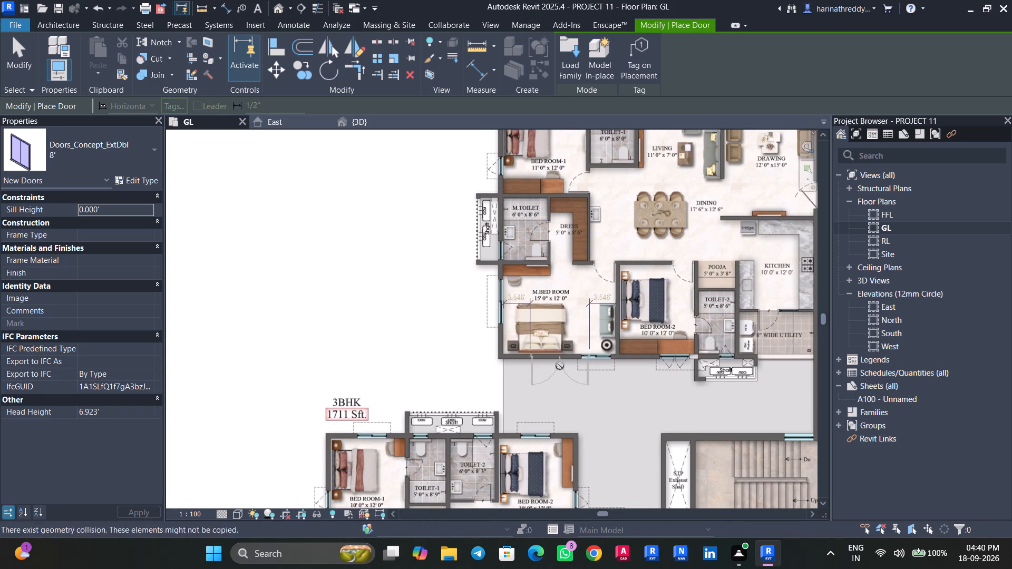
pyautogui.moveTo(563, 357); pyautogui.dragTo(604, 197, button='middle')
pyautogui.scroll(10, 406, 408)
pyautogui.moveTo(373, 425); pyautogui.dragTo(406, 376, button='middle')
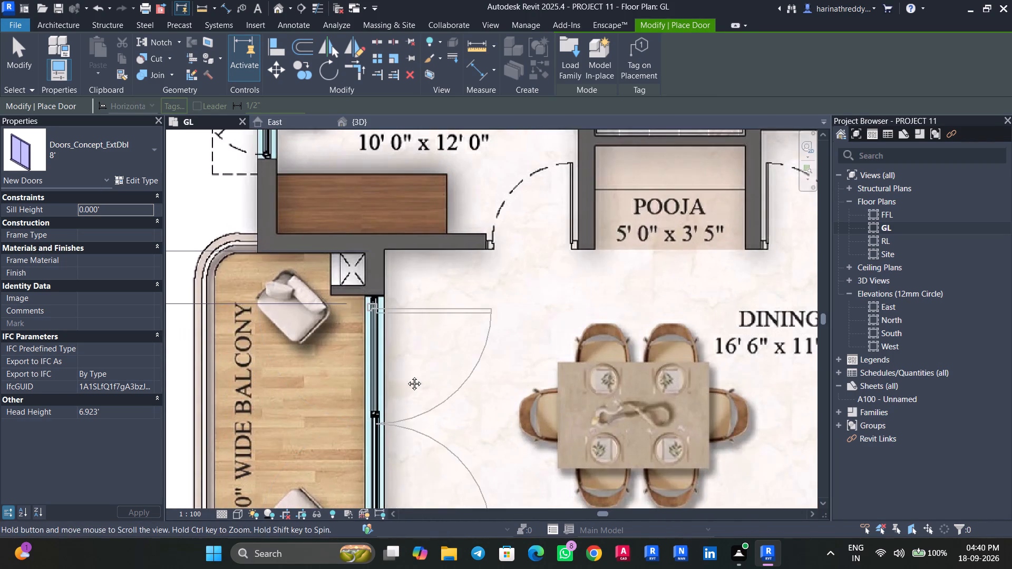
pyautogui.moveTo(406, 376); pyautogui.dragTo(528, 248, button='middle')
pyautogui.moveTo(535, 230); pyautogui.dragTo(536, 232, button='middle')
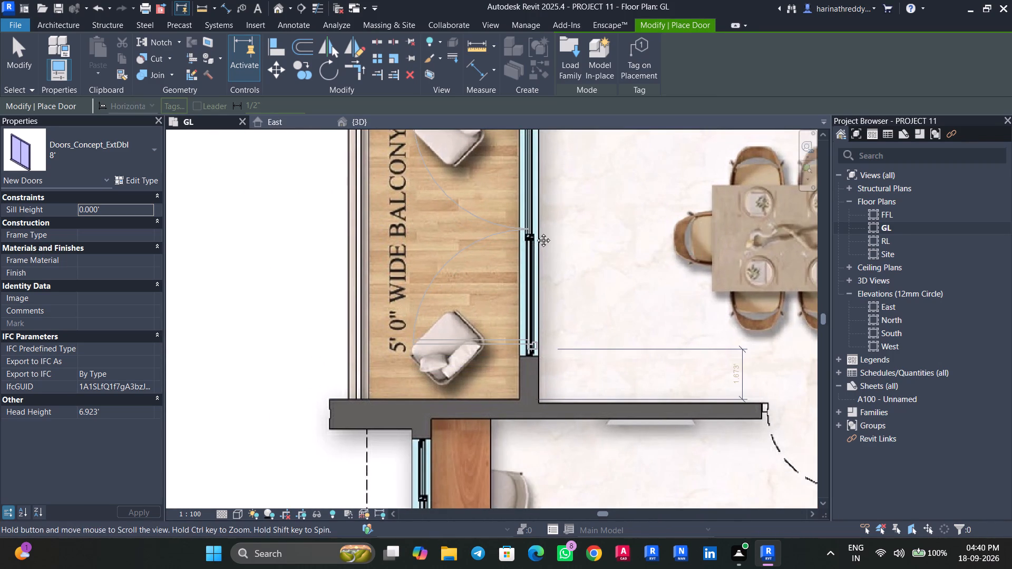
pyautogui.moveTo(536, 232); pyautogui.dragTo(537, 278, button='middle')
pyautogui.click(537, 287)
pyautogui.scroll(-6, 537, 287)
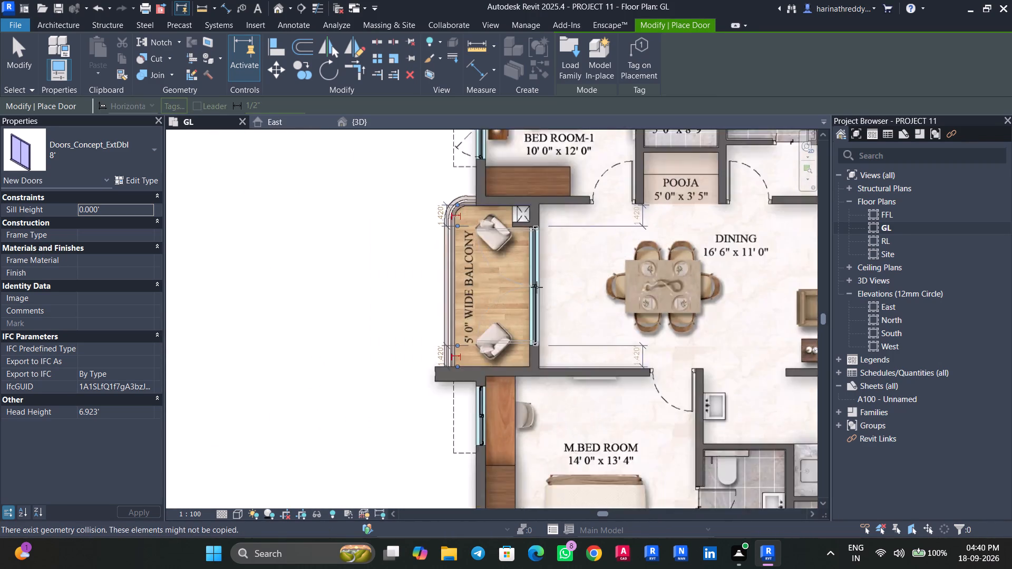
pyautogui.scroll(-7, 537, 287)
pyautogui.moveTo(535, 288); pyautogui.dragTo(478, 53, button='middle')
pyautogui.press('Escape')
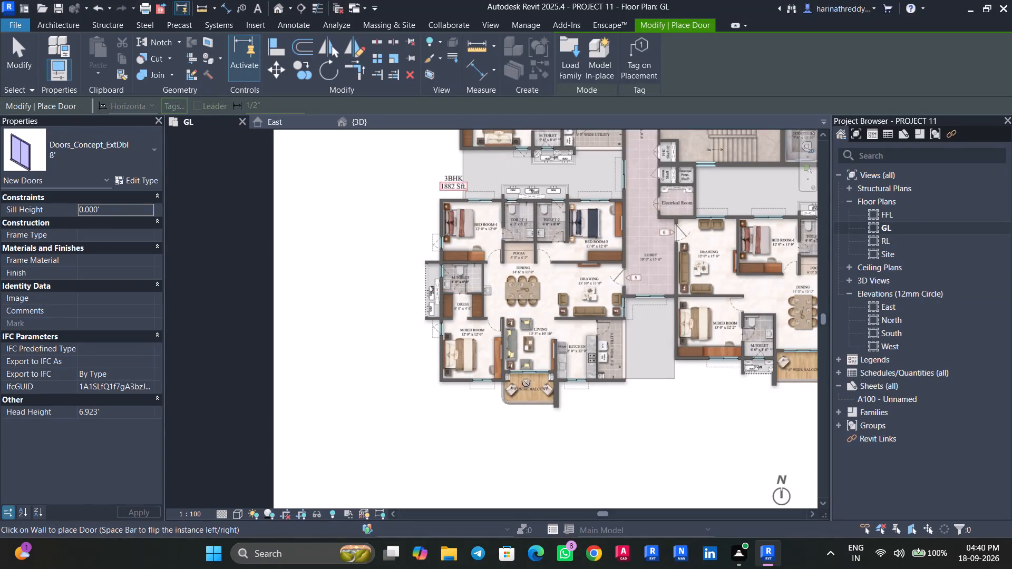
pyautogui.press('Escape')
pyautogui.press('Escape')
pyautogui.press('Escape')
# In the 3D view, flip the orientation of the 8' double door at the balcony on the building's east side.
pyautogui.click(376, 124)
pyautogui.scroll(-2, 608, 389)
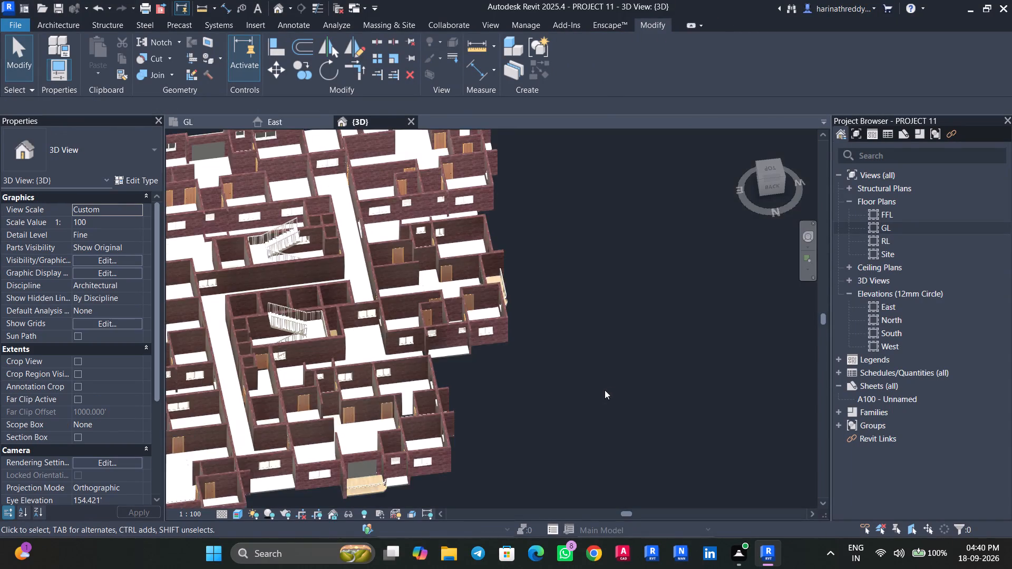
pyautogui.keyDown('shift'); pyautogui.moveTo(596, 397); pyautogui.dragTo(791, 295, button='middle'); pyautogui.keyUp('shift')
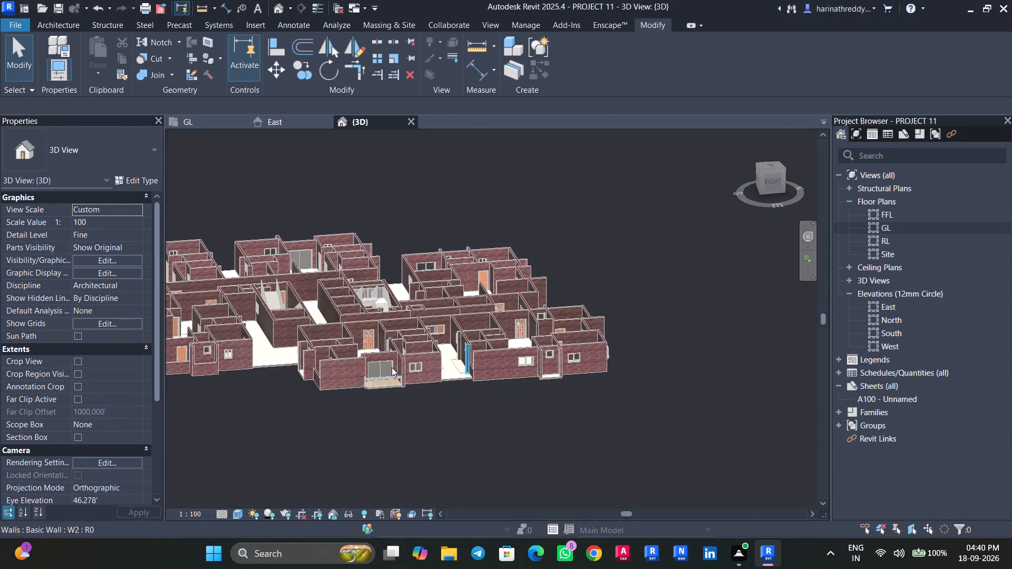
pyautogui.scroll(10, 379, 366)
pyautogui.click(394, 384)
pyautogui.press('space')
pyautogui.press('Escape')
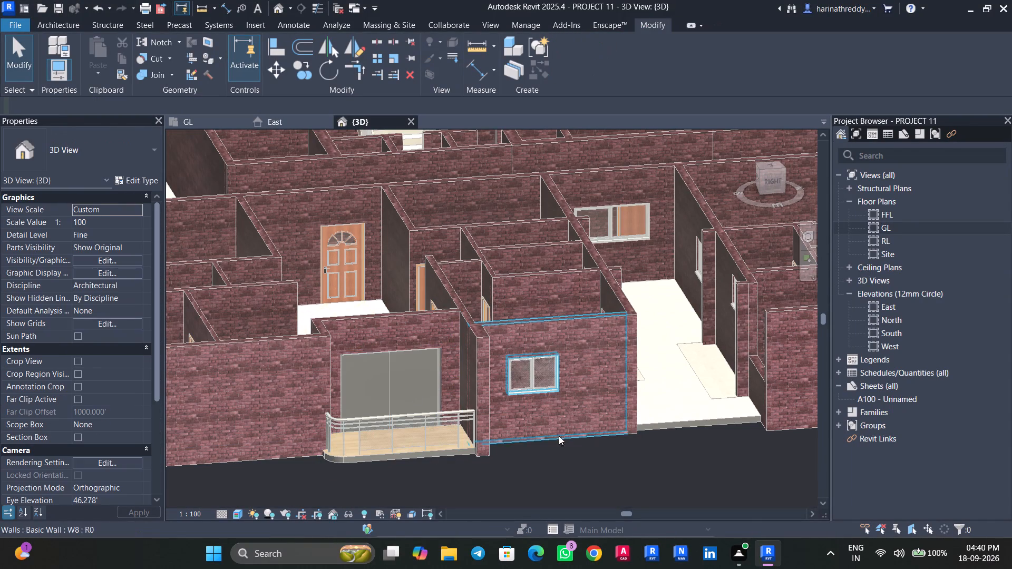
pyautogui.click(373, 368)
pyautogui.press('space')
pyautogui.scroll(-7, 373, 368)
pyautogui.press('Escape')
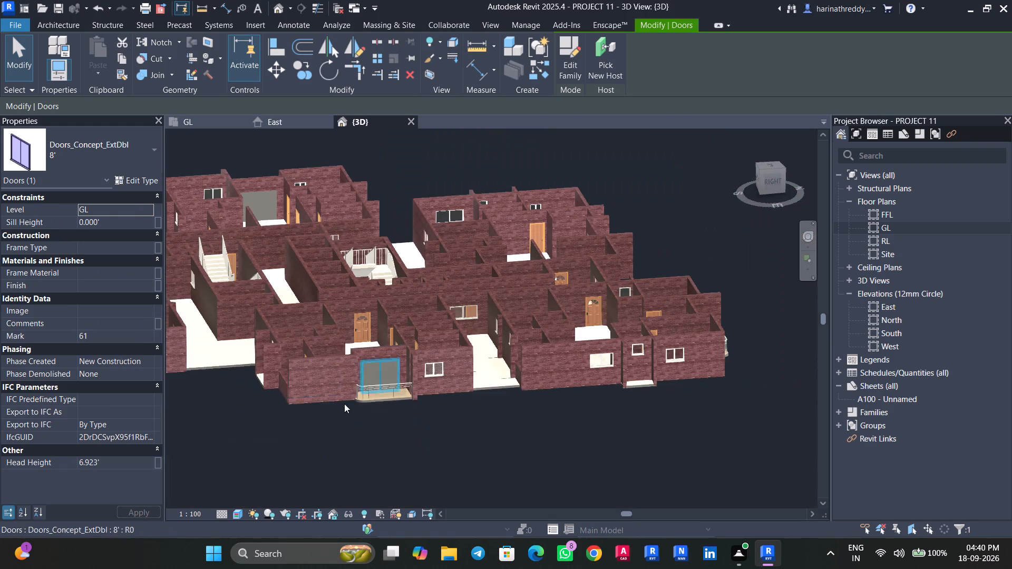
# Review the balcony doors around the building in 3D and save the project.
pyautogui.moveTo(296, 426); pyautogui.dragTo(472, 391, button='middle')
pyautogui.keyDown('shift'); pyautogui.moveTo(360, 404); pyautogui.dragTo(547, 424, button='middle'); pyautogui.keyUp('shift')
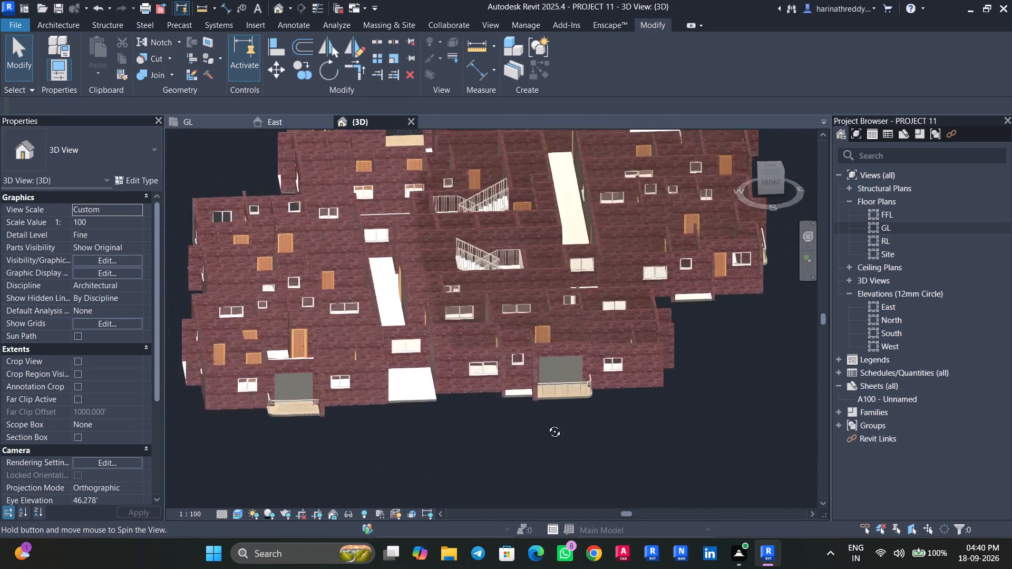
pyautogui.keyDown('shift'); pyautogui.moveTo(547, 424); pyautogui.dragTo(703, 438, button='middle'); pyautogui.keyUp('shift')
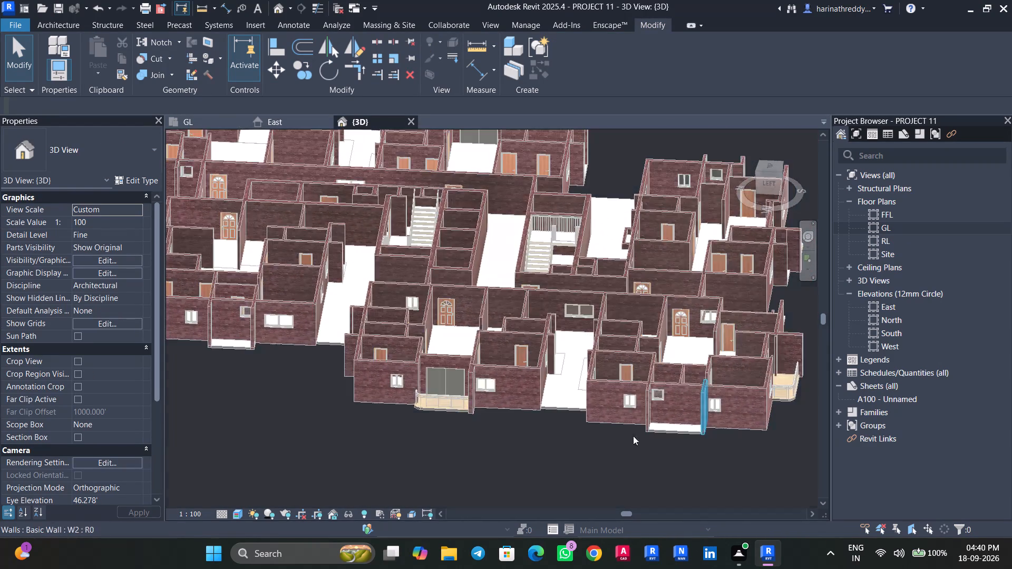
pyautogui.scroll(-8, 604, 436)
pyautogui.keyDown('shift'); pyautogui.moveTo(511, 454); pyautogui.dragTo(552, 428, button='middle'); pyautogui.keyUp('shift')
pyautogui.hotkey('ctrl', 's')
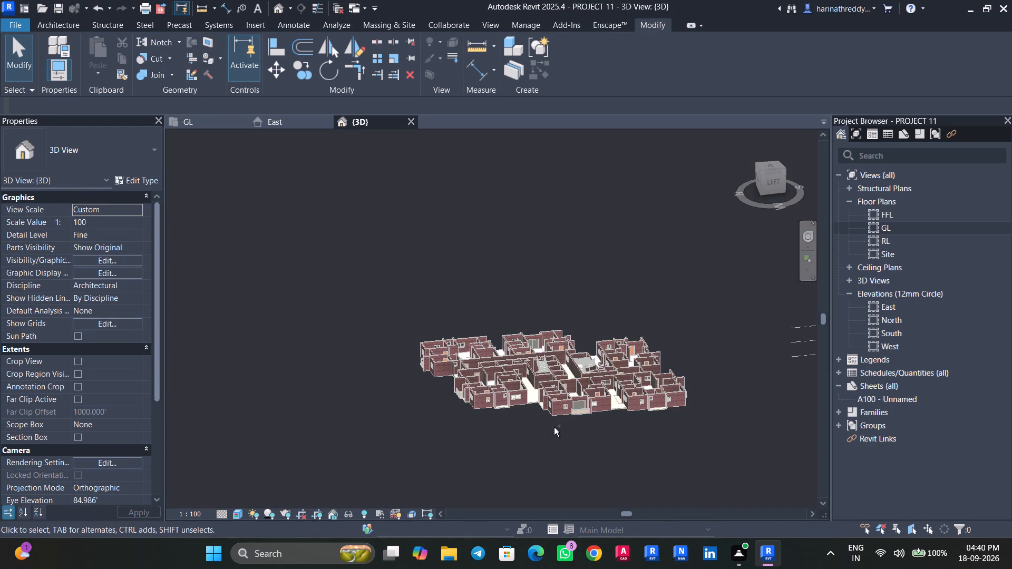
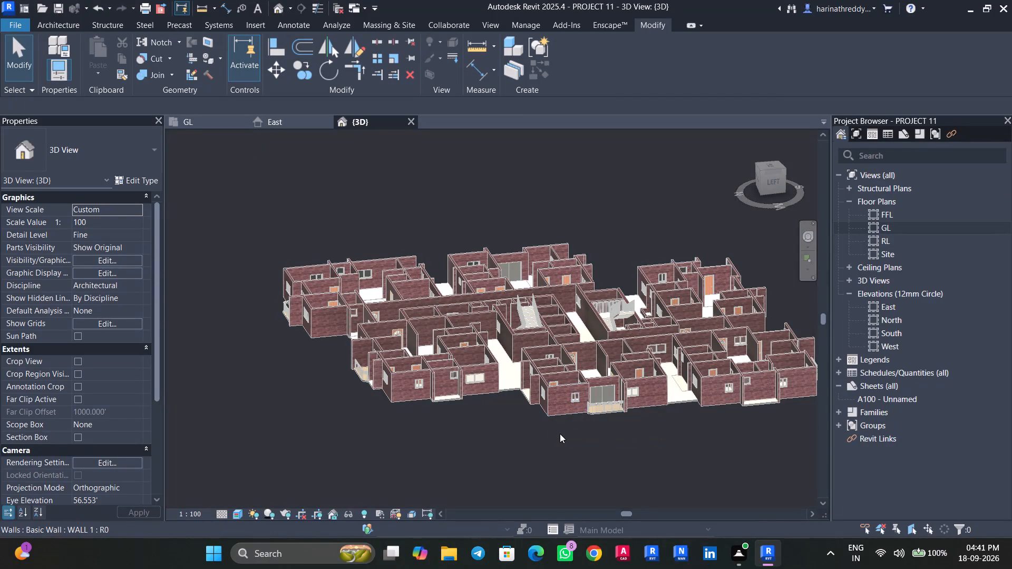
# Examine the GL floor plan from the 1882 Sft apartment to the lobby, staircase and service shafts for openings still without doors.
pyautogui.scroll(8, 487, 416)
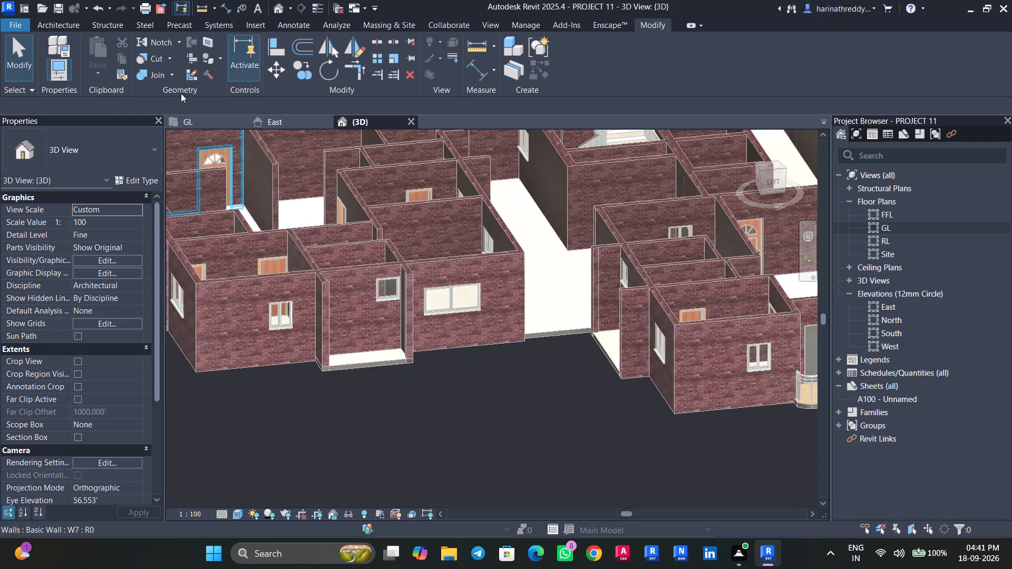
pyautogui.click(192, 125)
pyautogui.scroll(6, 518, 341)
pyautogui.moveTo(469, 302); pyautogui.dragTo(439, 342, button='middle')
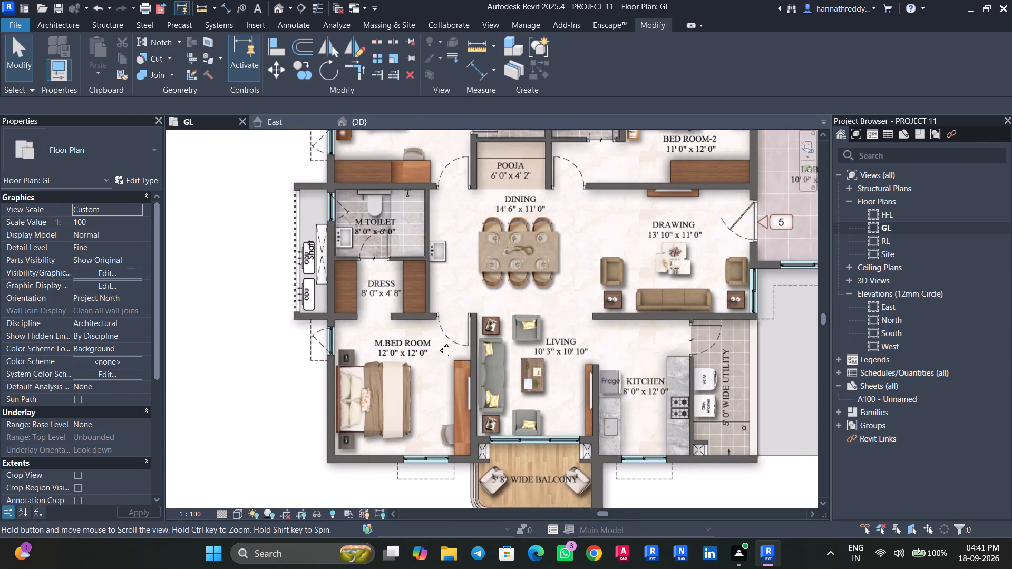
pyautogui.moveTo(439, 342); pyautogui.dragTo(383, 426, button='middle')
pyautogui.scroll(-1, 355, 374)
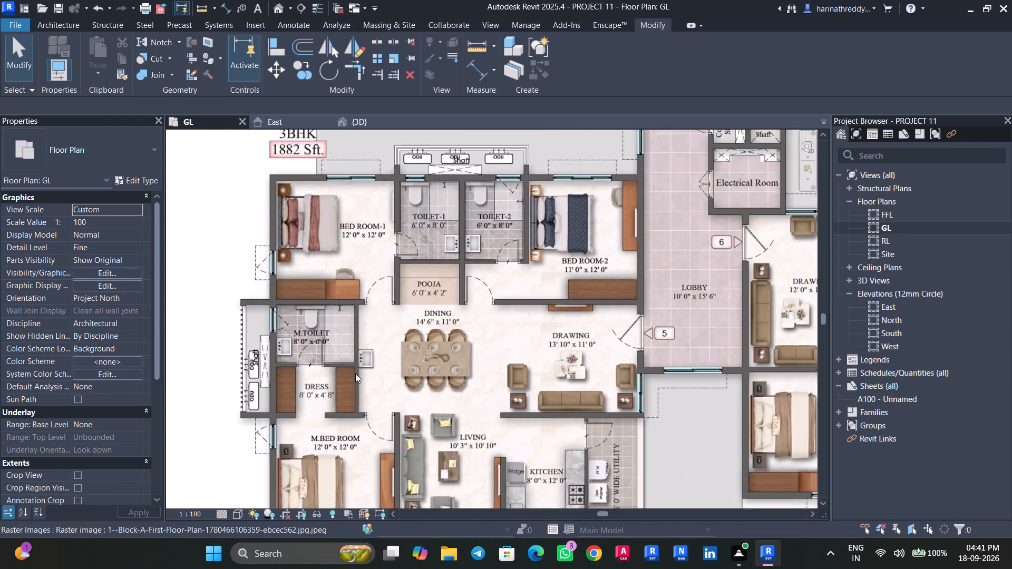
pyautogui.scroll(-2, 355, 374)
pyautogui.moveTo(385, 341); pyautogui.dragTo(358, 458, button='middle')
pyautogui.moveTo(465, 301); pyautogui.dragTo(308, 428, button='middle')
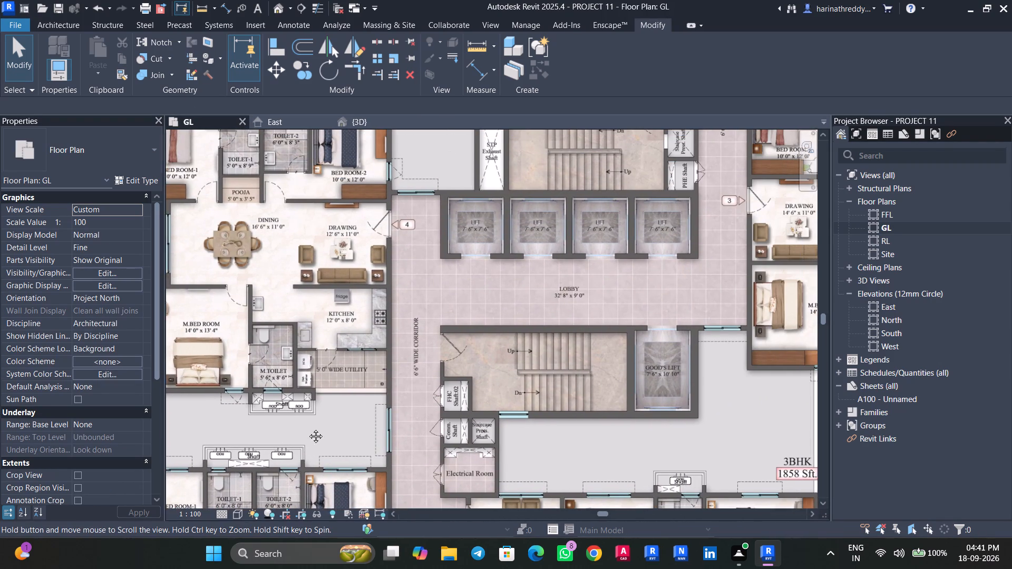
pyautogui.moveTo(308, 428); pyautogui.dragTo(307, 428, button='middle')
pyautogui.moveTo(517, 327); pyautogui.dragTo(480, 349, button='middle')
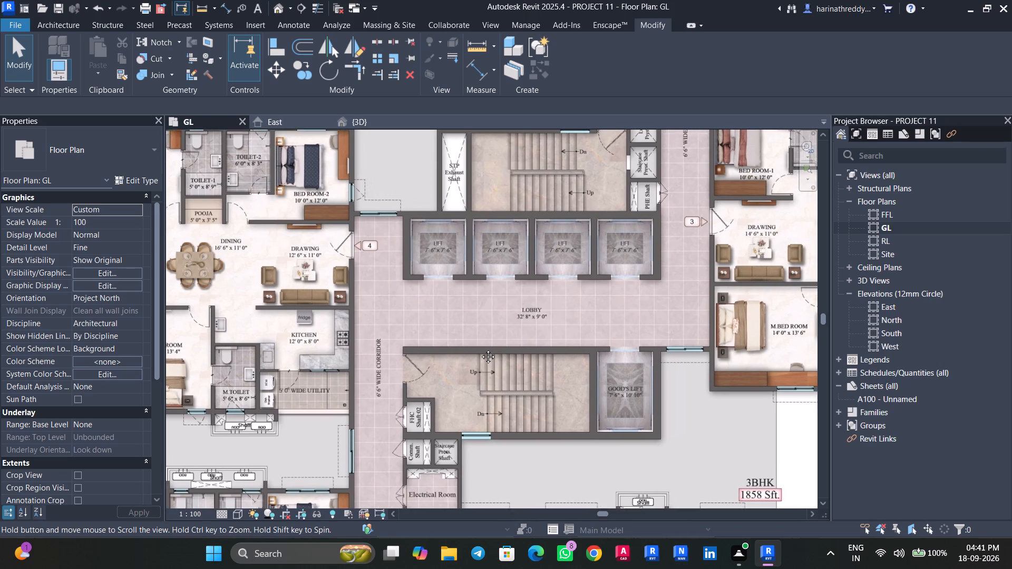
pyautogui.moveTo(480, 349); pyautogui.dragTo(472, 288, button='middle')
pyautogui.scroll(10, 406, 352)
pyautogui.scroll(-5, 411, 364)
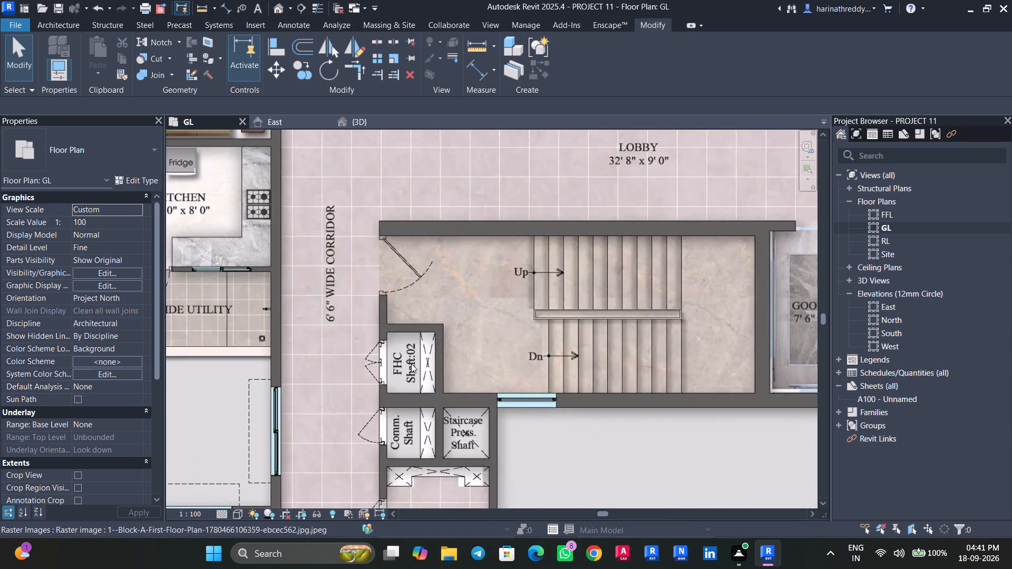
pyautogui.scroll(-3, 411, 364)
pyautogui.moveTo(411, 364); pyautogui.dragTo(390, 249, button='middle')
pyautogui.scroll(-1, 390, 249)
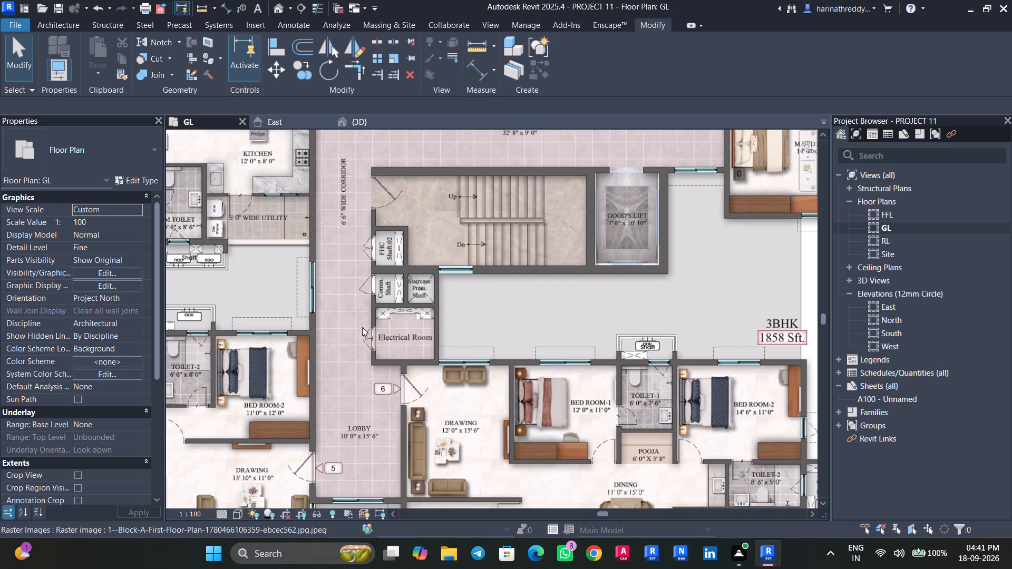
# Check the Electrical Room's corridor door opening using the Scale command on the reference plan image.
pyautogui.scroll(8, 362, 327)
pyautogui.click(427, 337)
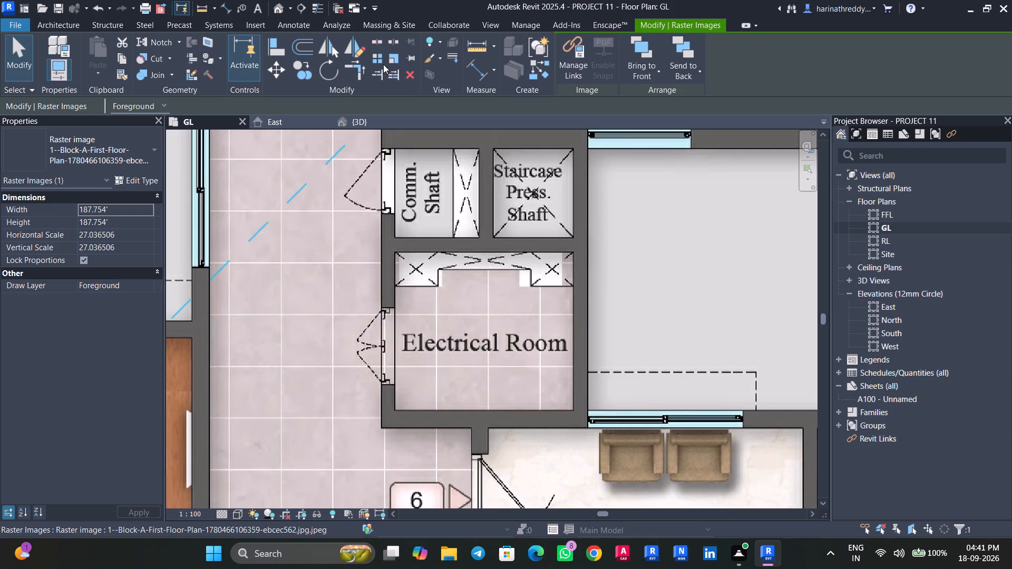
pyautogui.click(399, 57)
pyautogui.scroll(3, 390, 382)
pyautogui.scroll(-1, 391, 380)
pyautogui.scroll(1, 391, 377)
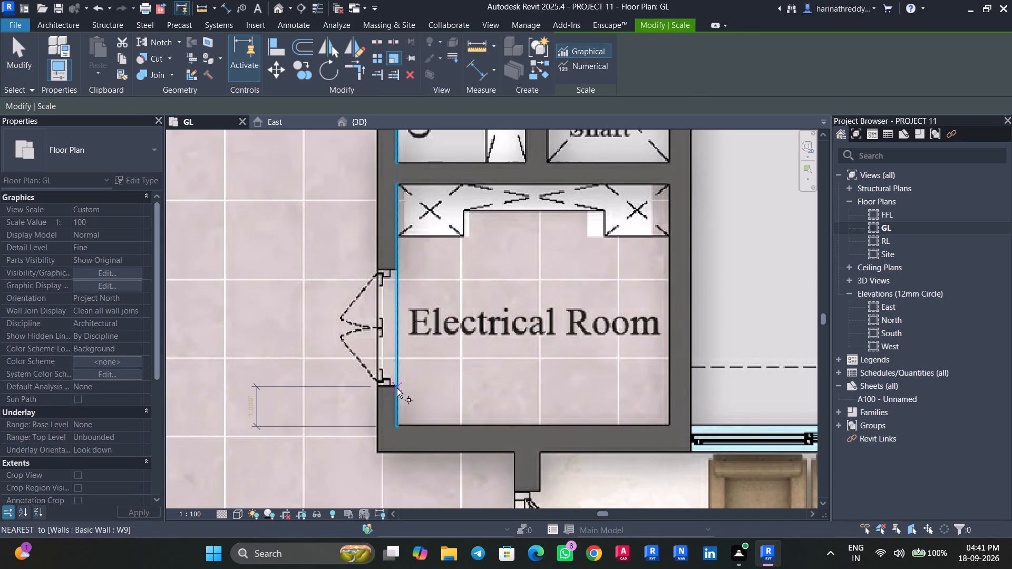
pyautogui.click(397, 388)
pyautogui.press('Escape')
pyautogui.press('Escape')
pyautogui.press('Escape')
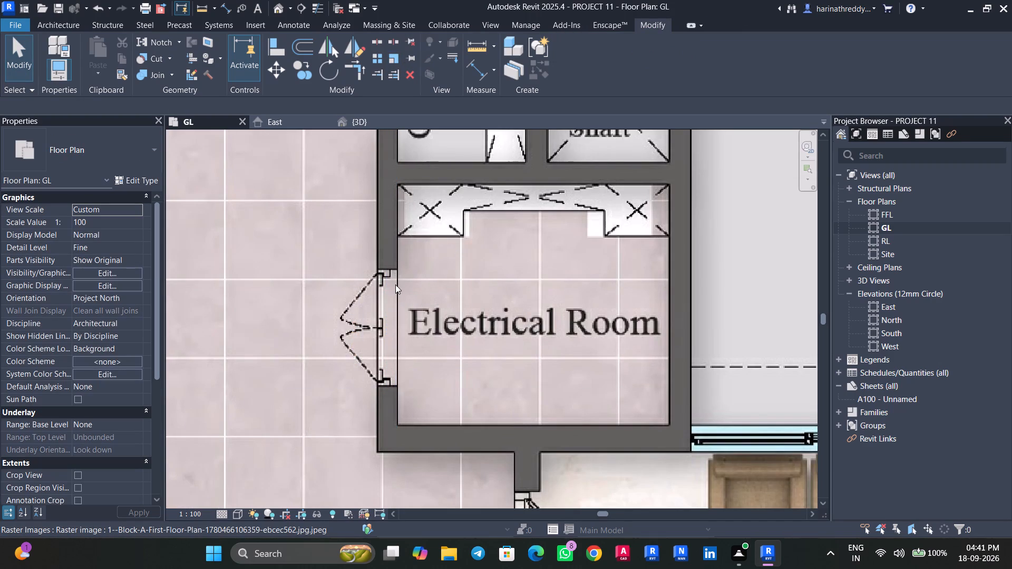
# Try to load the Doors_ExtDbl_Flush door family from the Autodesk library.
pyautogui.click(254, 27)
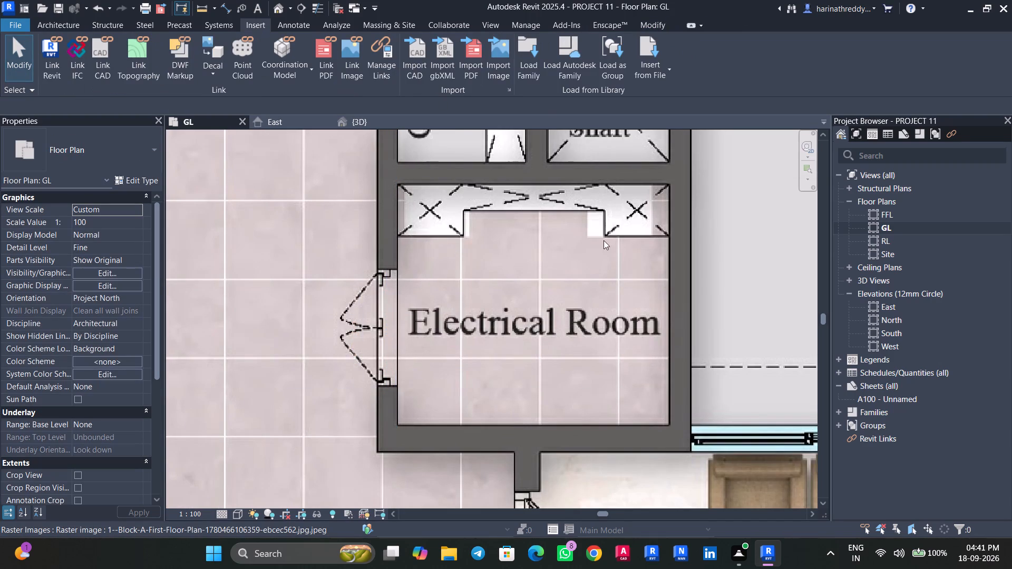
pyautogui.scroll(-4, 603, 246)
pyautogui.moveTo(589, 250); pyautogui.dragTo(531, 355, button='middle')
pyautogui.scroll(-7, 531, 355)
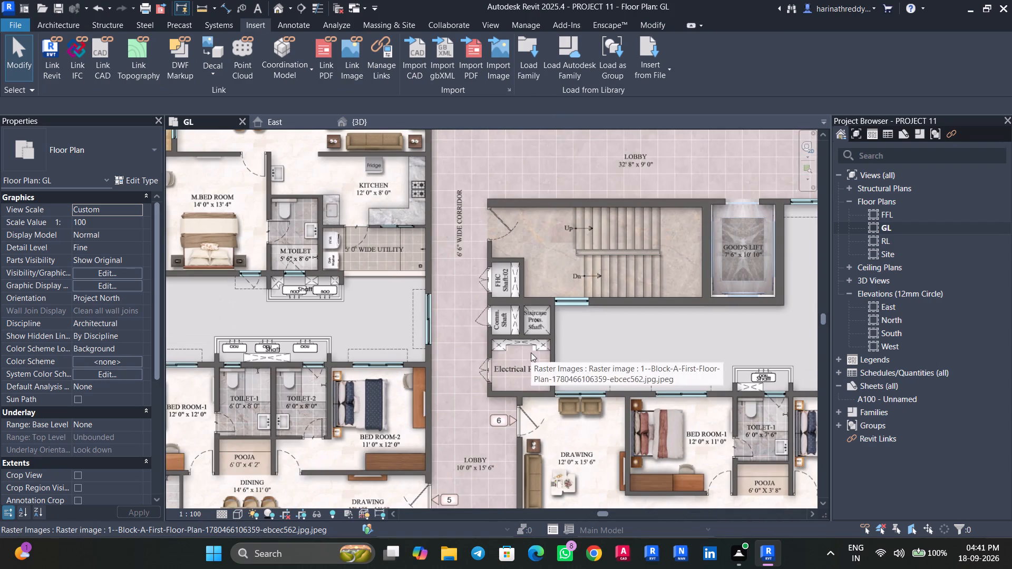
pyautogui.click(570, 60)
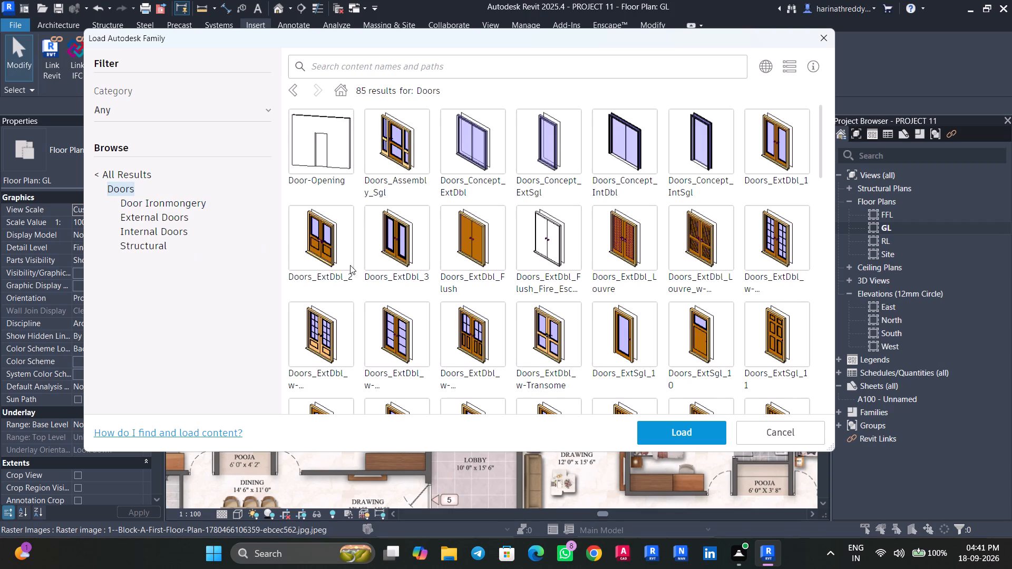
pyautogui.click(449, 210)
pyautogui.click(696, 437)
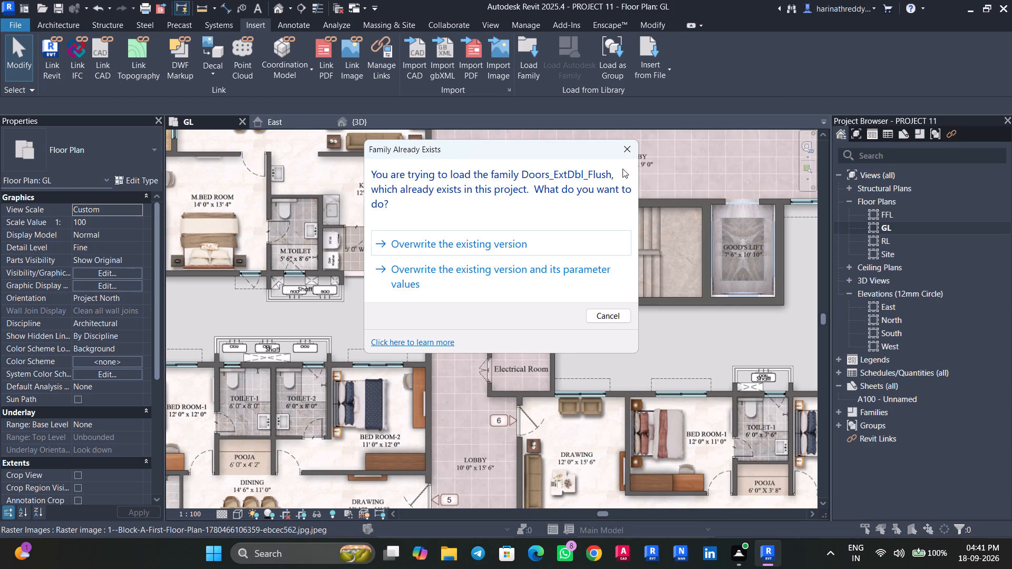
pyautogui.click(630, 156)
# Duplicate the 1510x2110mm type of Doors_ExtDbl_Flush as a new door type named 3' and set its rough width to 3'.
pyautogui.write('DR')
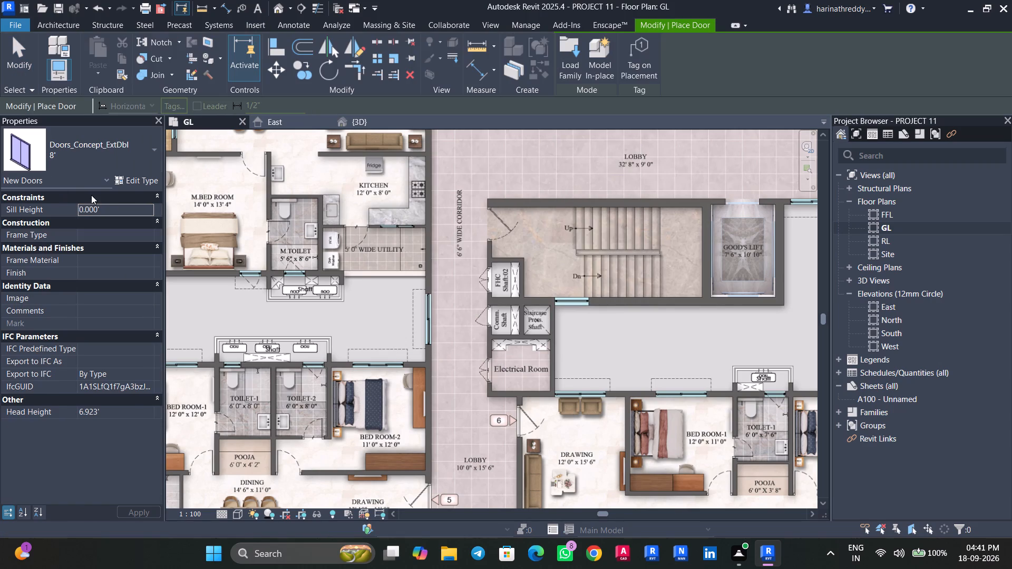
pyautogui.click(123, 156)
pyautogui.scroll(3, 47, 303)
pyautogui.click(59, 294)
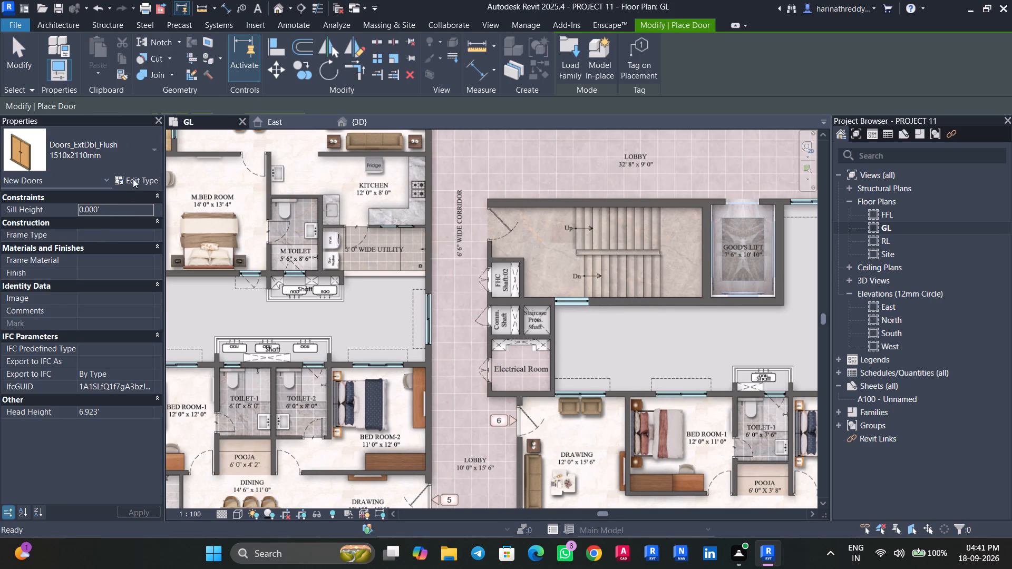
pyautogui.click(133, 179)
pyautogui.click(965, 137)
pyautogui.write("3'")
pyautogui.press('Return')
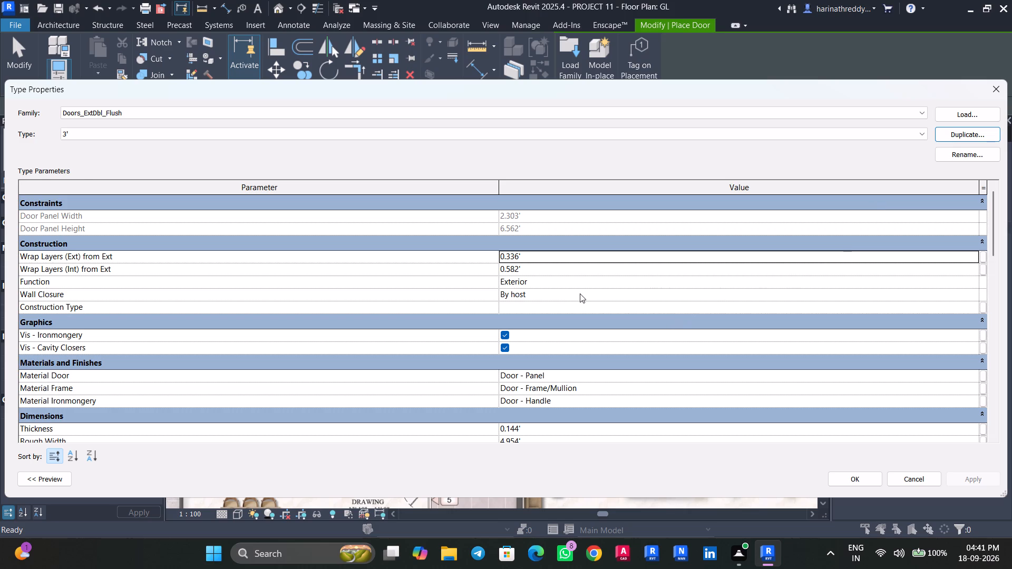
pyautogui.scroll(-4, 580, 293)
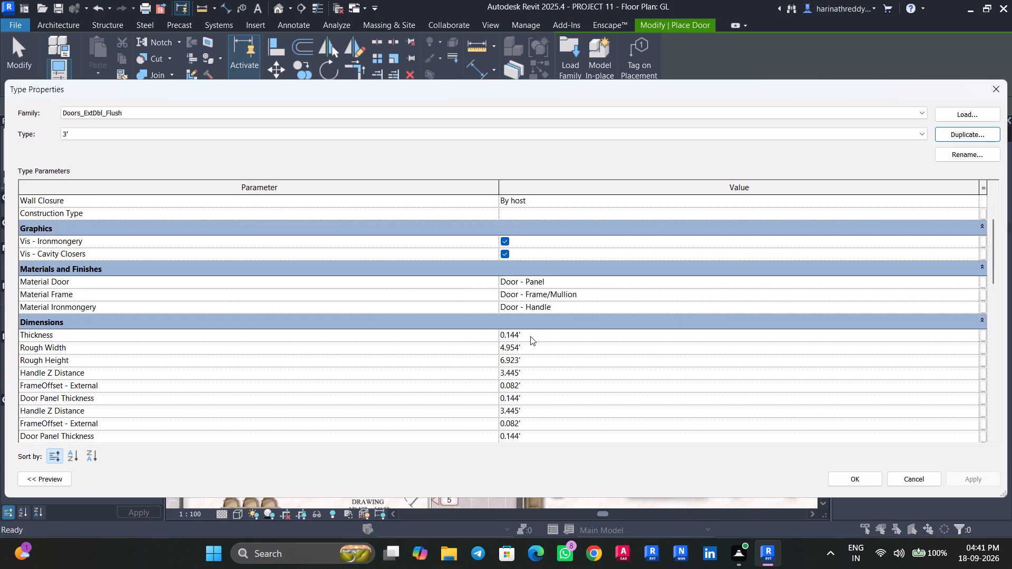
pyautogui.click(536, 319)
pyautogui.write("3'")
pyautogui.press('Return')
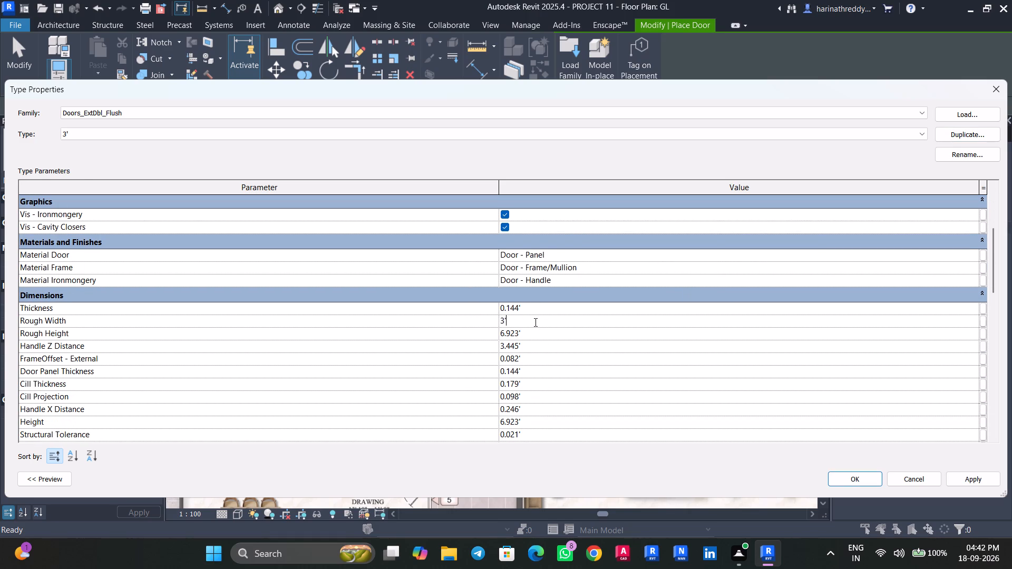
pyautogui.click(982, 479)
pyautogui.click(838, 479)
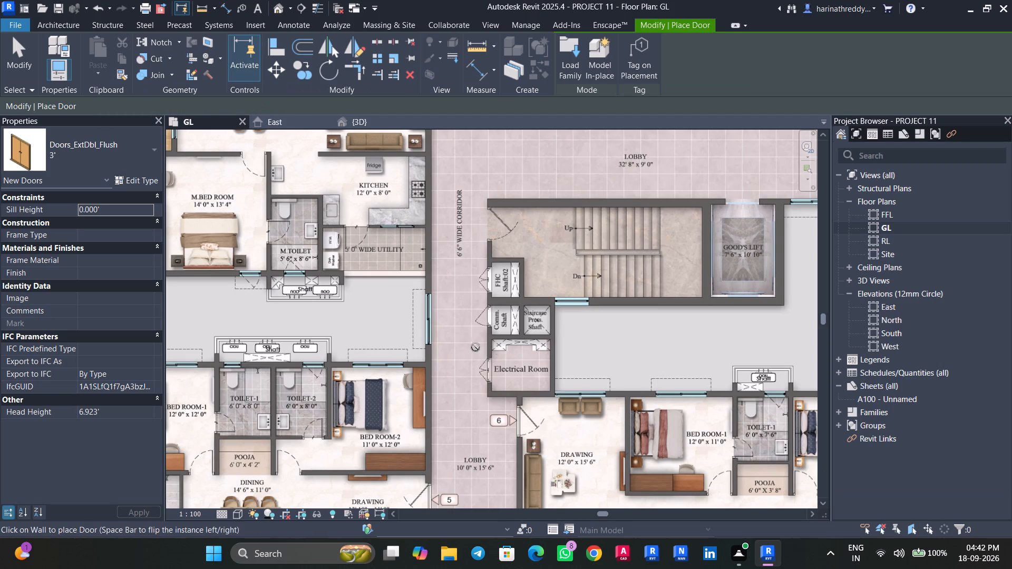
# Place 3' Doors_ExtDbl_Flush doors in the corridor openings of the Electrical Room and FHC Shaft:02.
pyautogui.scroll(9, 455, 365)
pyautogui.scroll(3, 514, 381)
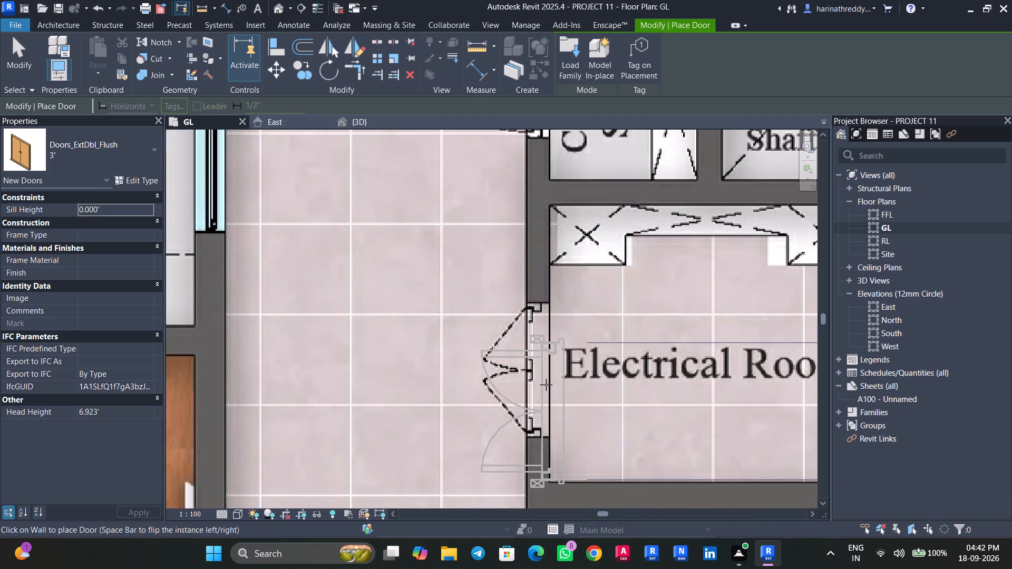
pyautogui.click(546, 344)
pyautogui.scroll(-6, 546, 344)
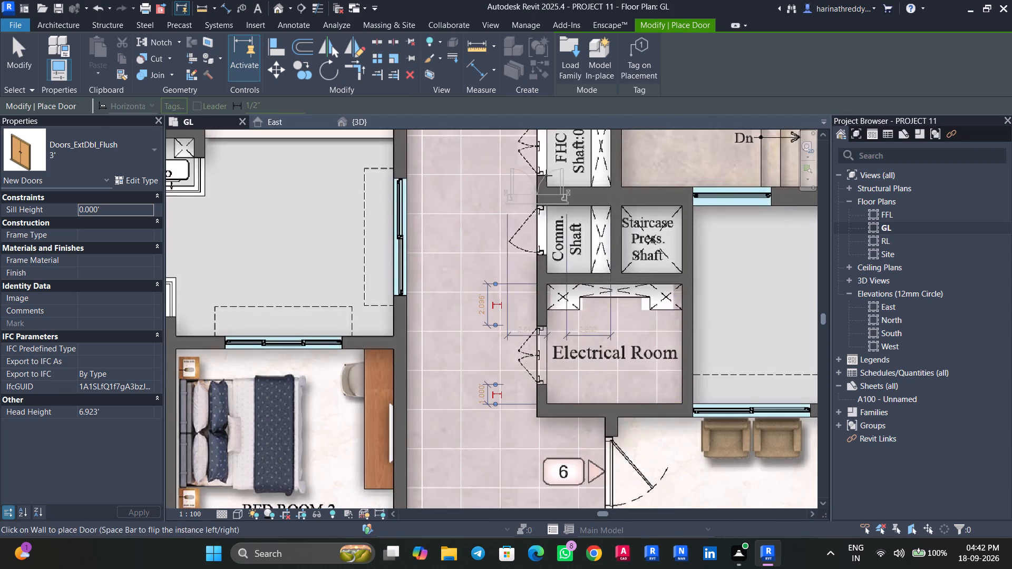
pyautogui.moveTo(547, 162); pyautogui.dragTo(537, 310, button='middle')
pyautogui.scroll(3, 533, 292)
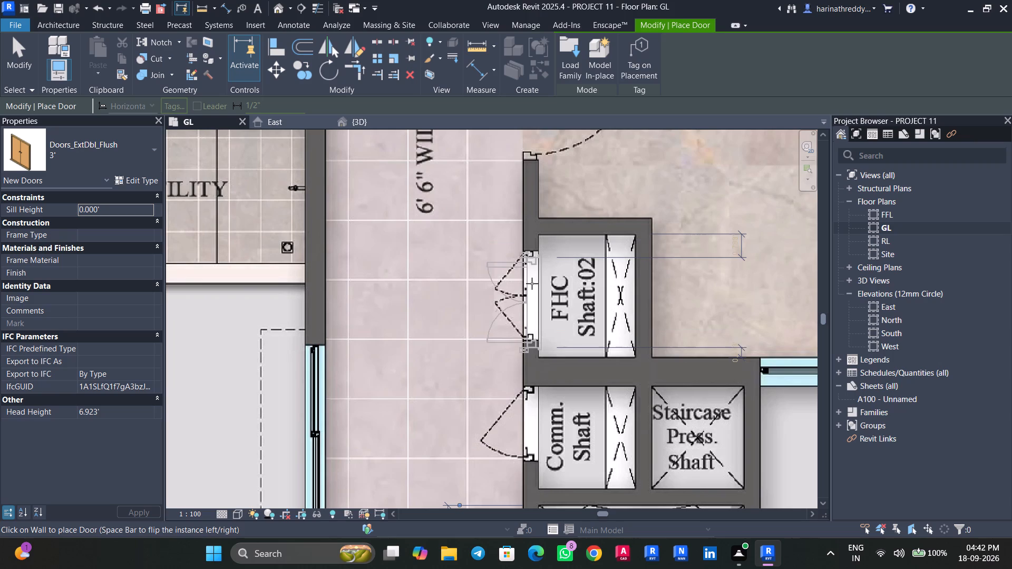
pyautogui.click(532, 281)
pyautogui.scroll(-7, 532, 281)
pyautogui.press('Escape')
pyautogui.press('Escape')
pyautogui.press('Escape')
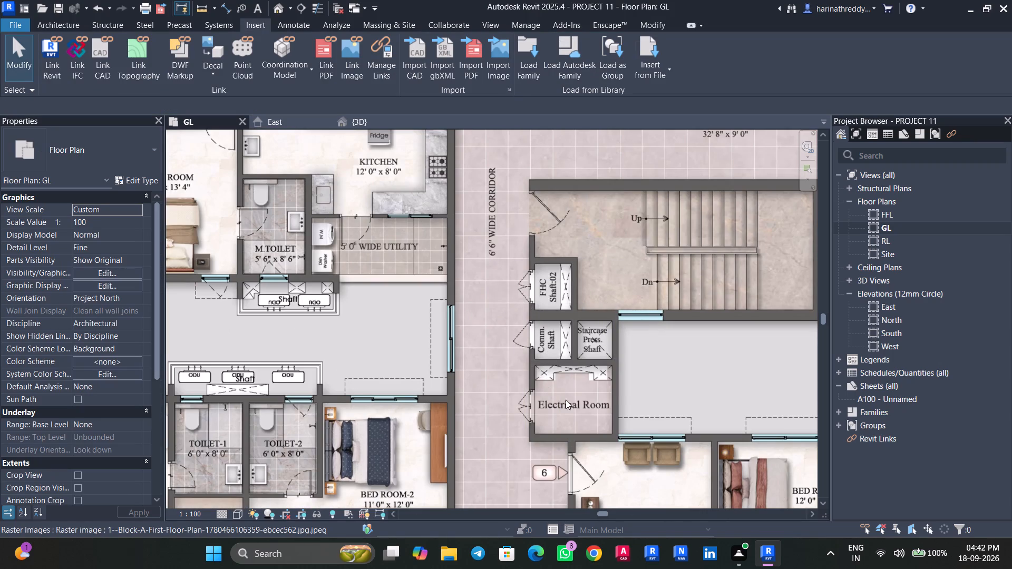
# Gauge the width of the Comm. Shaft's corridor door opening using the Scale command on the reference plan image.
pyautogui.scroll(5, 489, 378)
pyautogui.moveTo(491, 360); pyautogui.dragTo(429, 358, button='middle')
pyautogui.click(442, 347)
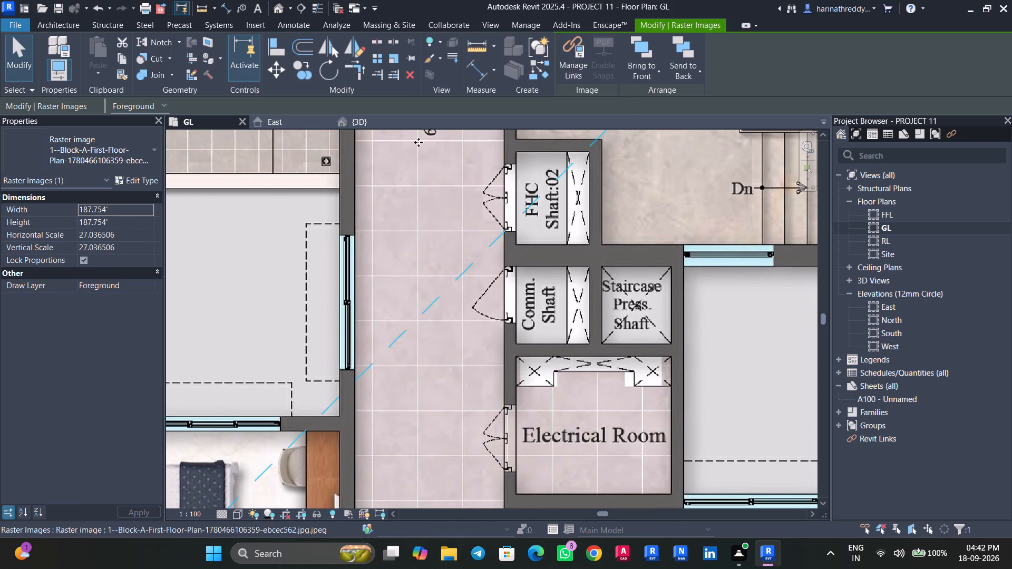
pyautogui.click(397, 59)
pyautogui.scroll(5, 561, 306)
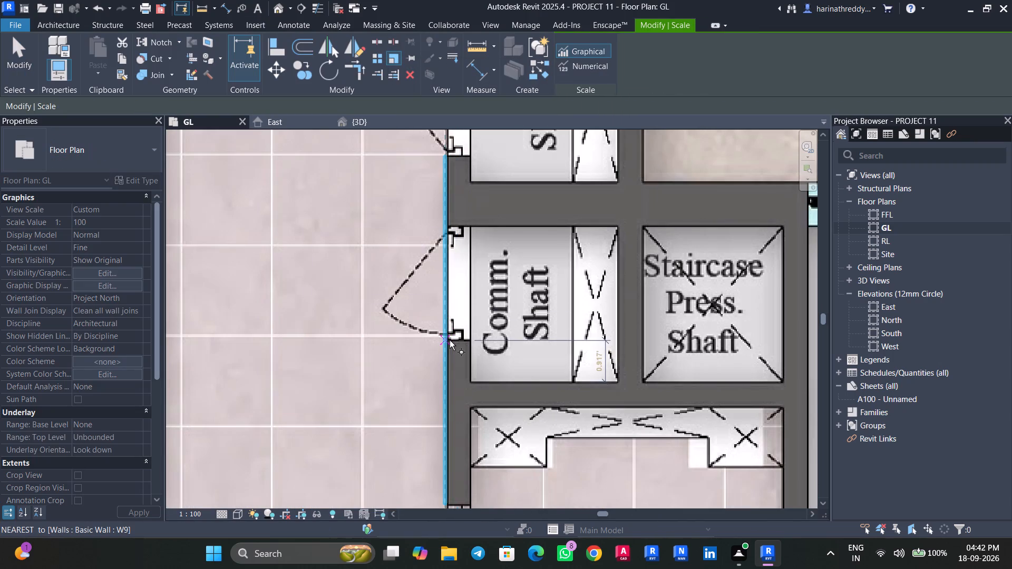
pyautogui.click(450, 340)
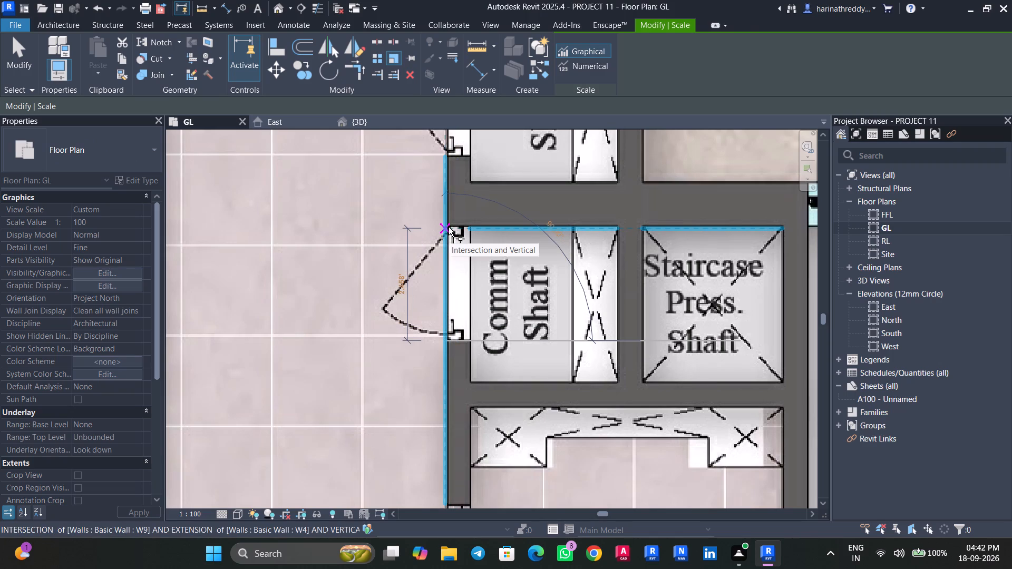
pyautogui.press('Escape')
pyautogui.press('Escape')
# Place a Doors_IntSgl 2.5' DOOR in the Comm. Shaft's corridor opening.
pyautogui.write('DR')
pyautogui.click(63, 168)
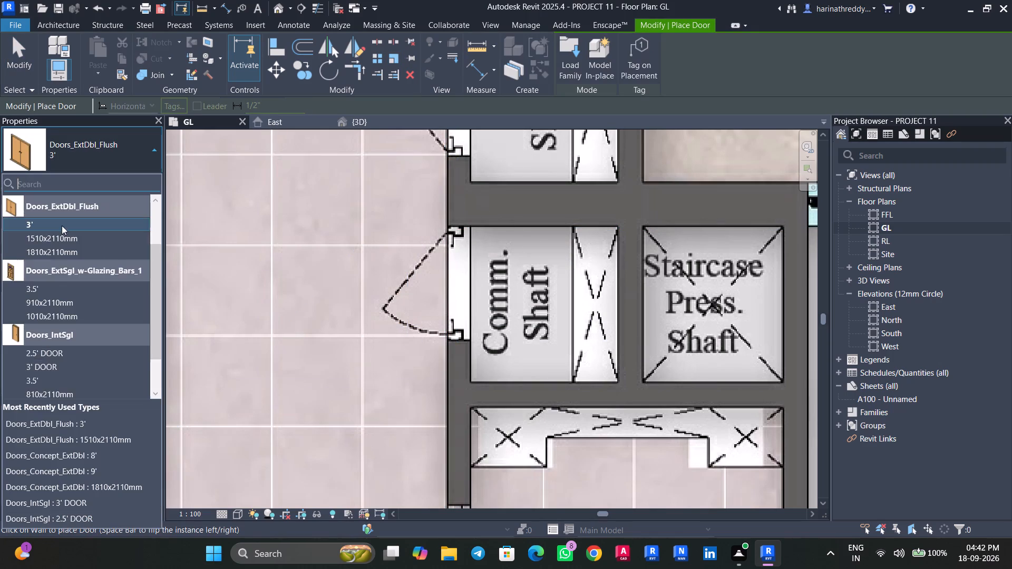
pyautogui.scroll(5, 56, 273)
pyautogui.scroll(-4, 59, 281)
pyautogui.click(54, 319)
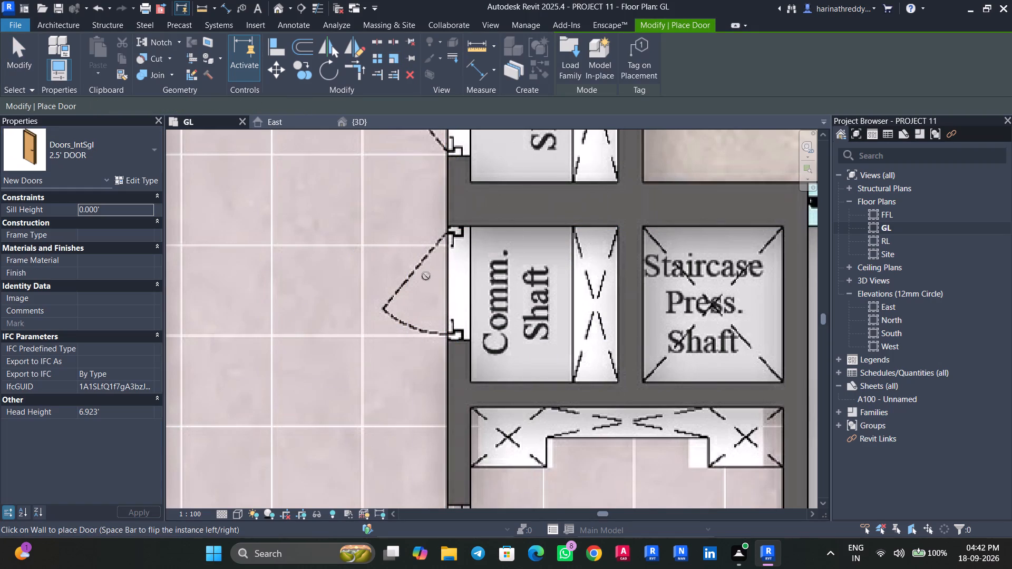
pyautogui.click(453, 284)
pyautogui.scroll(-10, 453, 286)
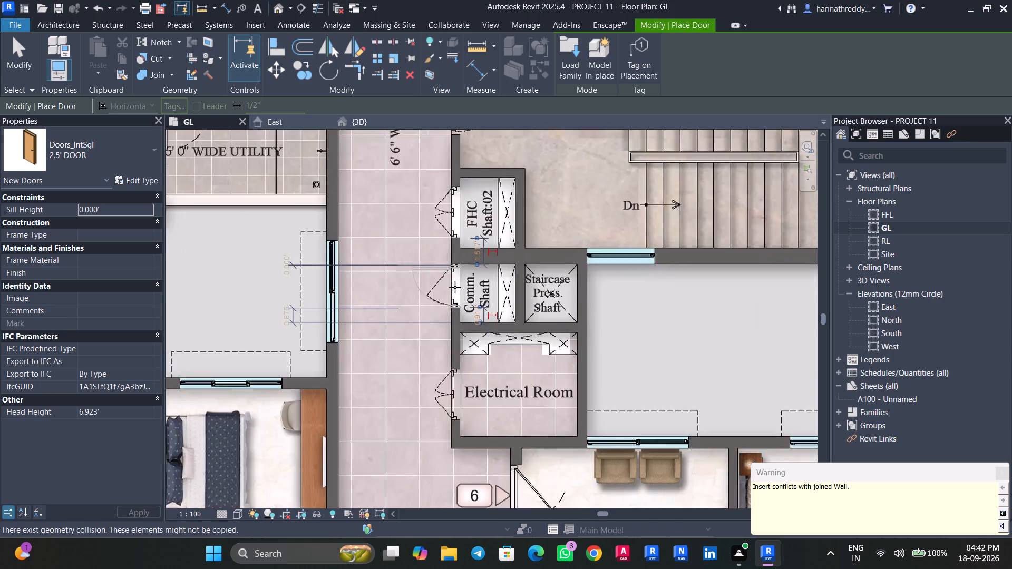
pyautogui.scroll(-2, 455, 287)
pyautogui.press('Escape')
pyautogui.press('Escape')
# Choose the 3' type of Doors_ExtDbl_Flush for the FHC Shaft:01 opening facing the lobby.
pyautogui.moveTo(454, 193); pyautogui.dragTo(419, 284, button='middle')
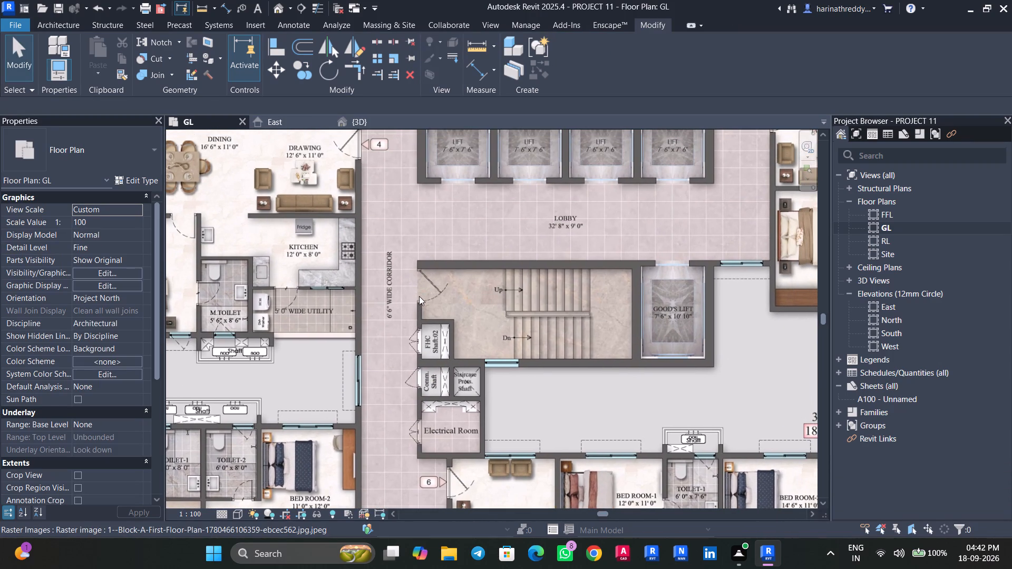
pyautogui.moveTo(395, 313); pyautogui.dragTo(395, 397, button='middle')
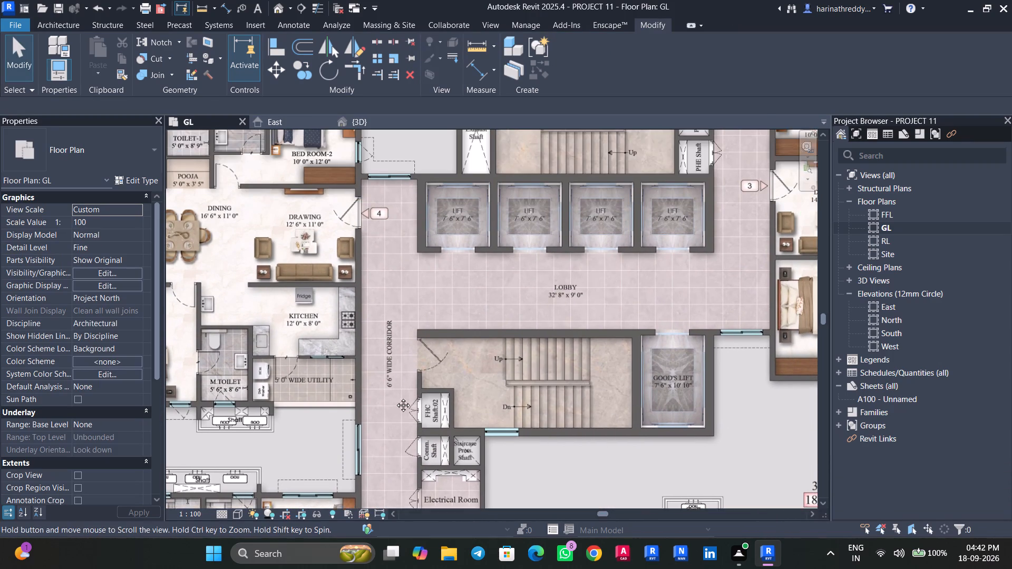
pyautogui.moveTo(395, 397); pyautogui.dragTo(396, 401, button='middle')
pyautogui.scroll(-4, 406, 316)
pyautogui.moveTo(406, 313); pyautogui.dragTo(338, 417, button='middle')
pyautogui.scroll(9, 508, 287)
pyautogui.moveTo(491, 278); pyautogui.dragTo(463, 387, button='middle')
pyautogui.press('d')
pyautogui.press('r')
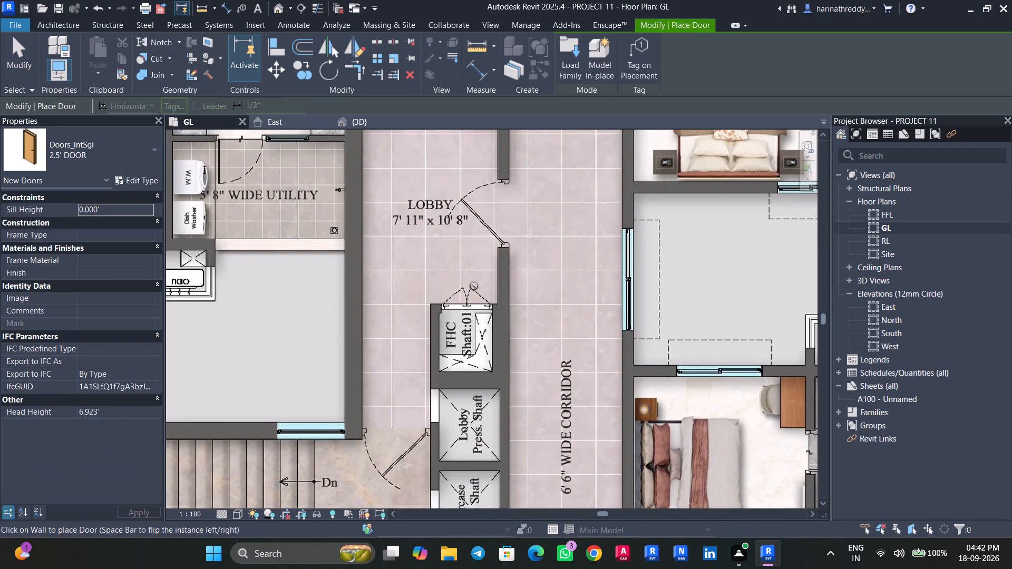
pyautogui.click(70, 151)
pyautogui.scroll(5, 43, 270)
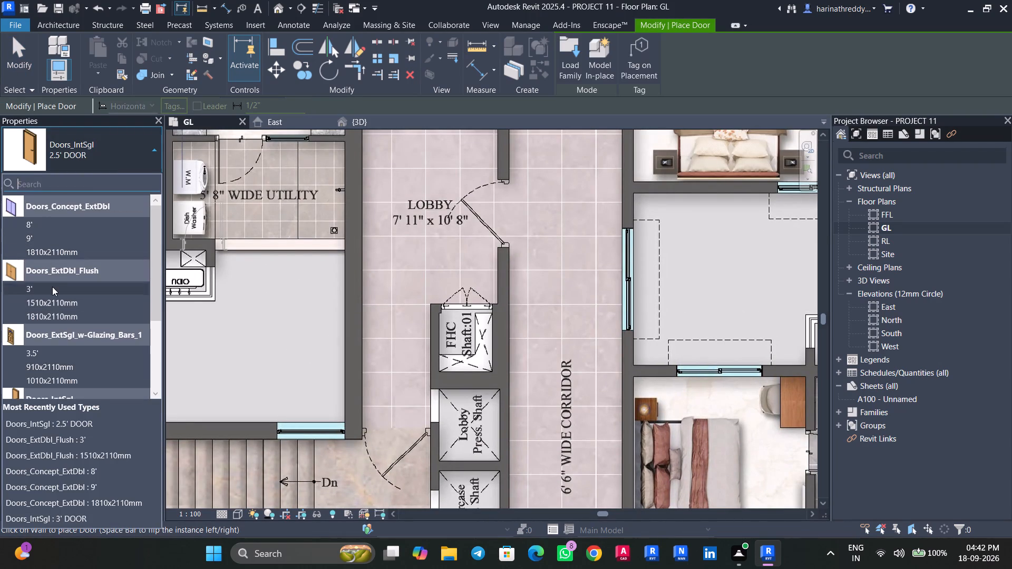
pyautogui.click(52, 287)
pyautogui.scroll(5, 473, 306)
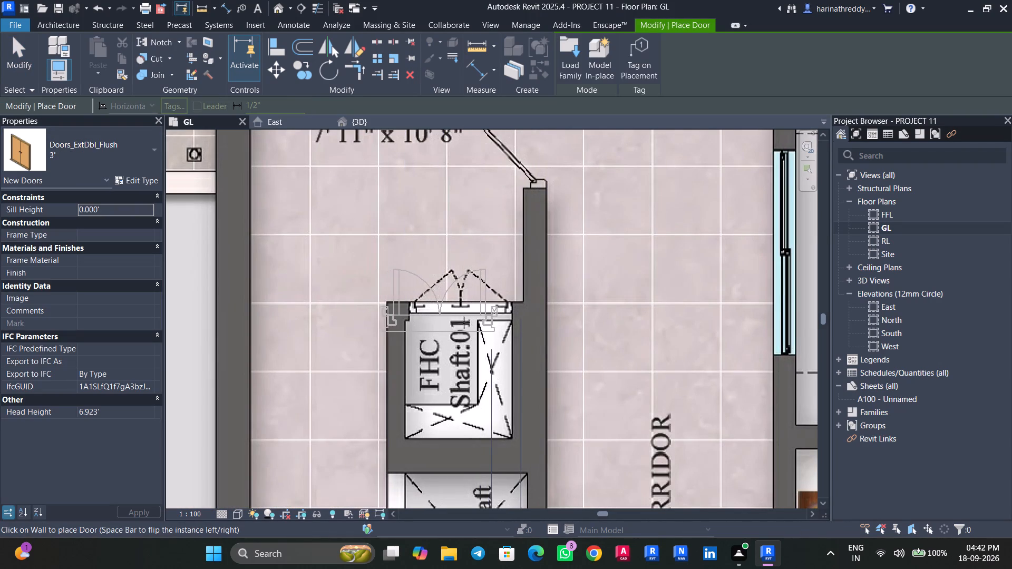
pyautogui.press('Escape')
pyautogui.press('Escape')
# Gauge the width of FHC Shaft:01's door opening using the Scale command on the reference plan image.
pyautogui.click(473, 316)
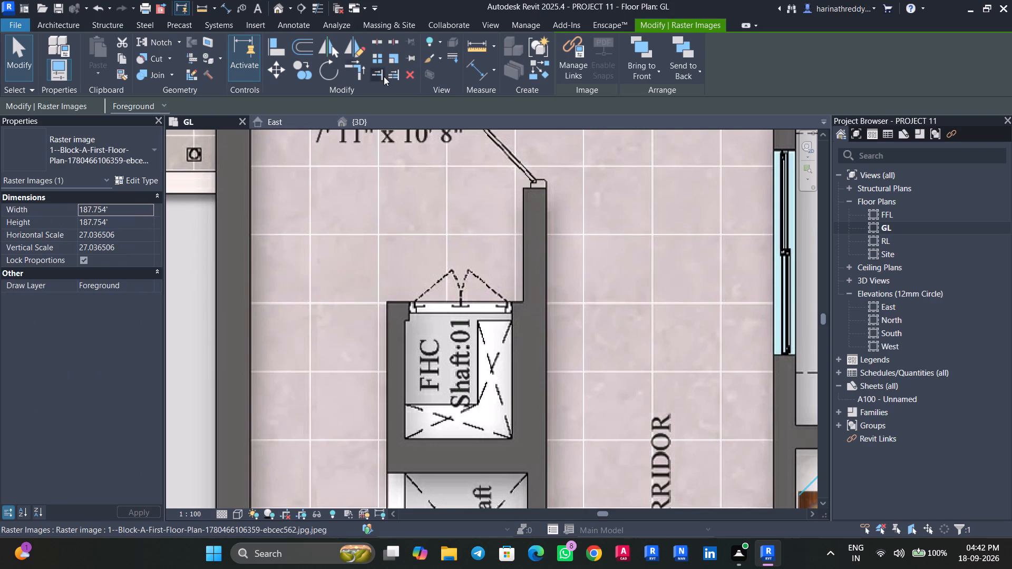
pyautogui.click(393, 58)
pyautogui.scroll(5, 438, 301)
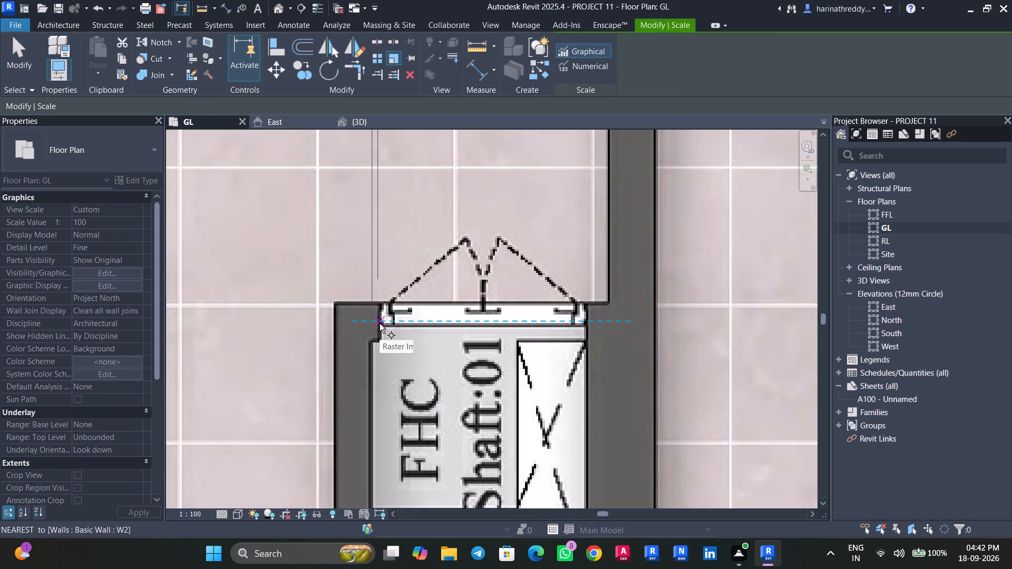
pyautogui.click(379, 323)
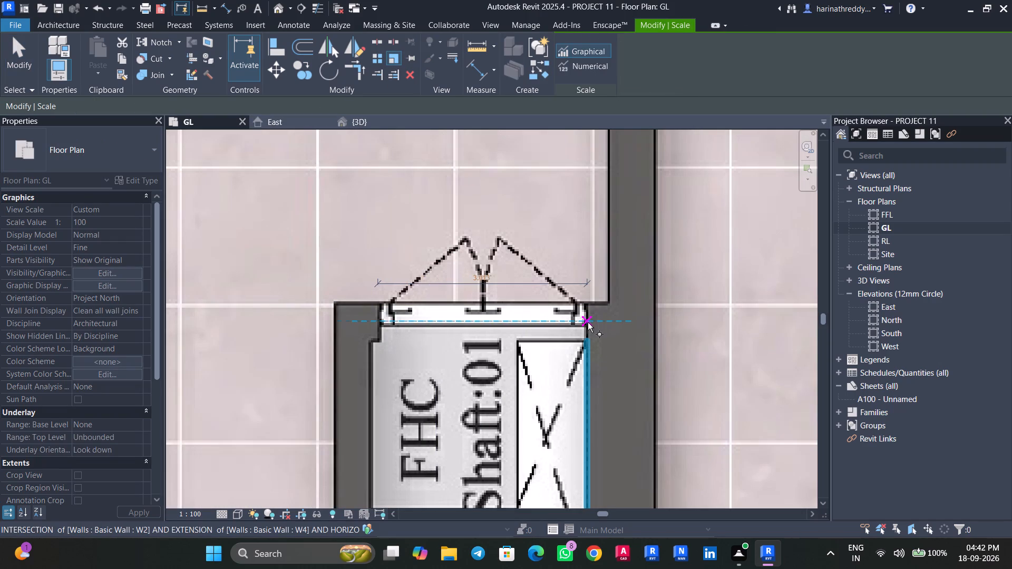
pyautogui.press('Escape')
pyautogui.press('Escape')
pyautogui.press('d')
pyautogui.press('r')
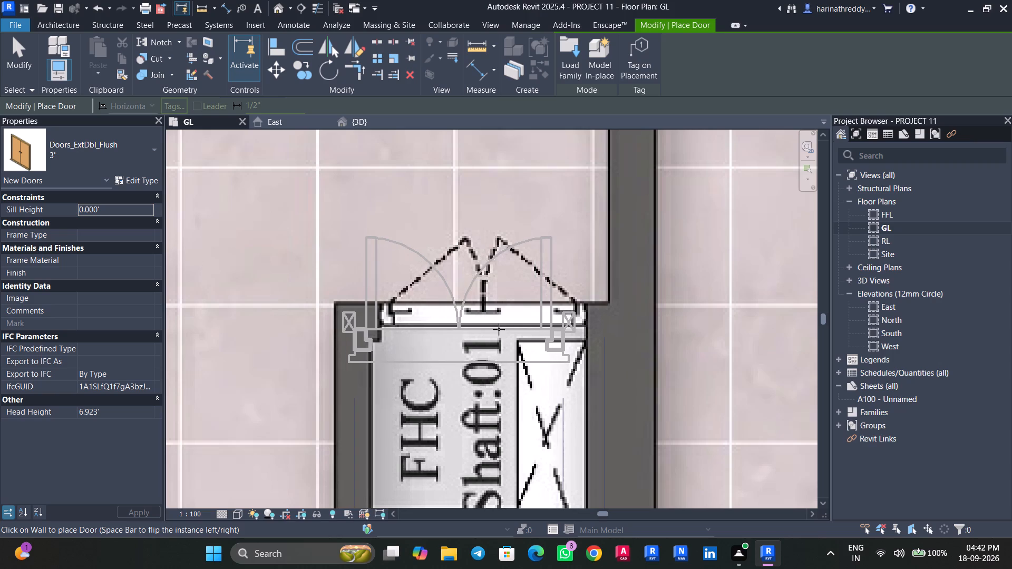
pyautogui.press('Escape')
pyautogui.press('Escape')
pyautogui.press('Escape')
pyautogui.click(505, 313)
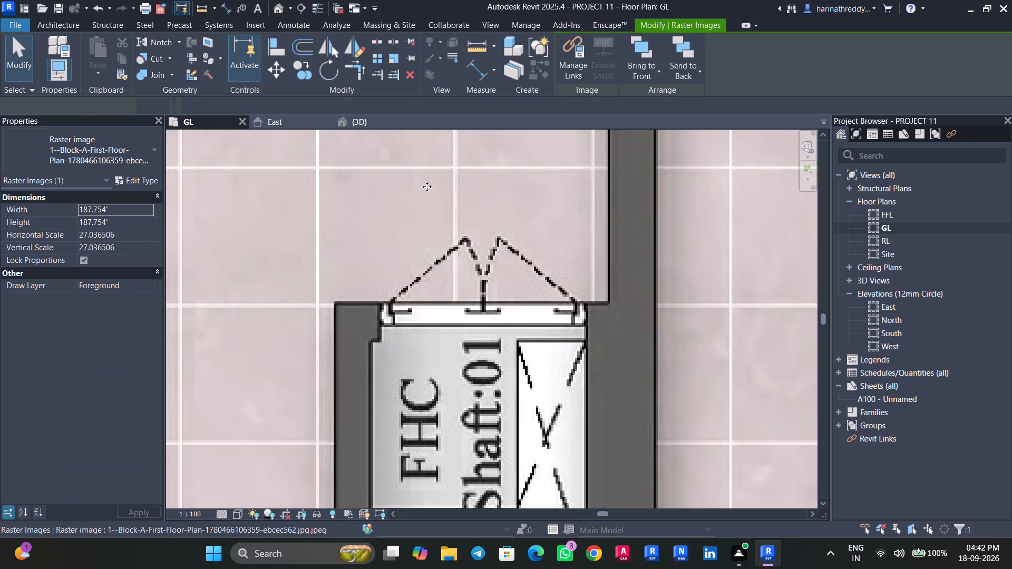
pyautogui.click(394, 58)
pyautogui.scroll(5, 394, 293)
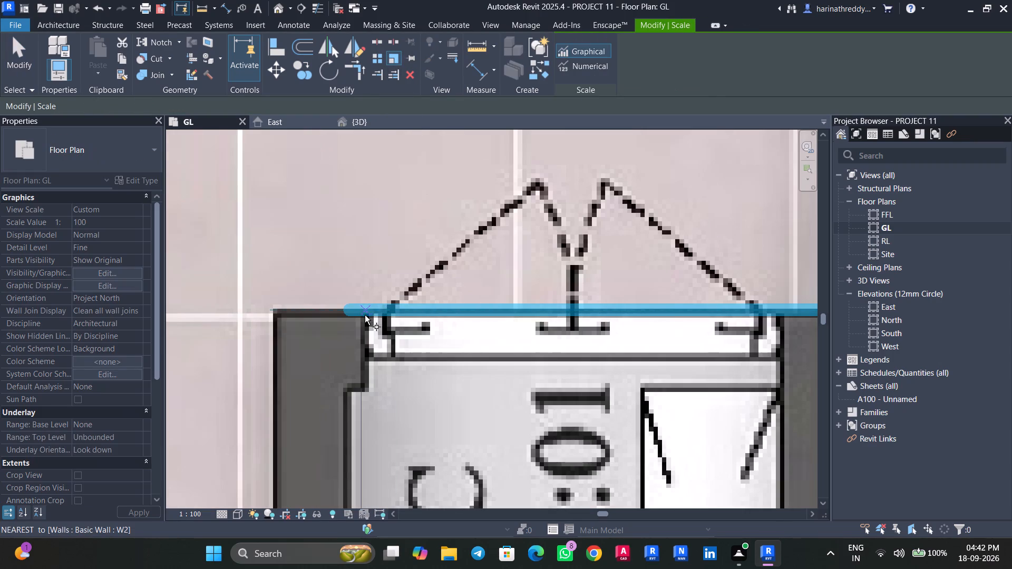
pyautogui.click(365, 315)
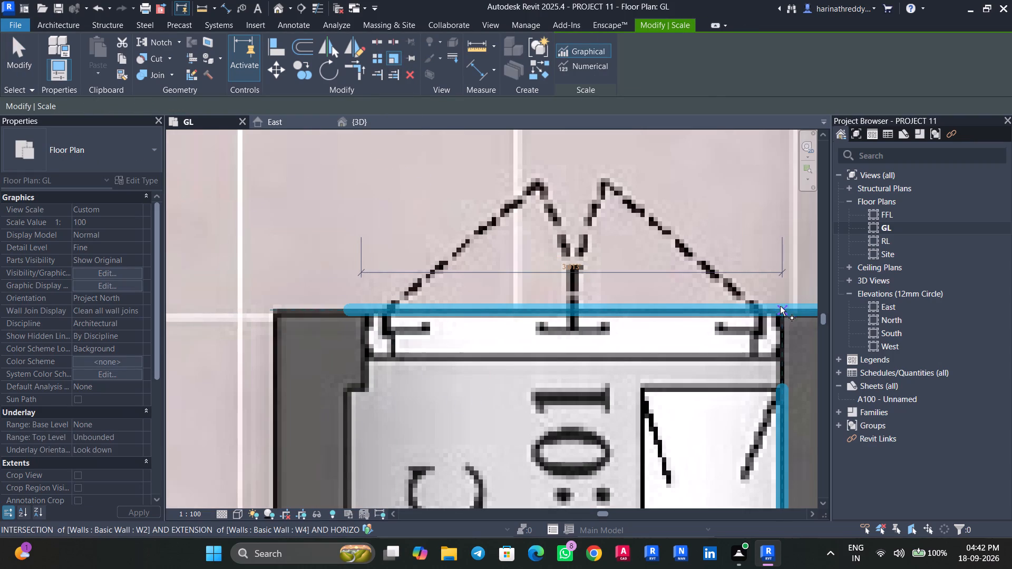
pyautogui.moveTo(778, 313); pyautogui.dragTo(682, 298, button='middle')
pyautogui.press('Escape')
pyautogui.press('Escape')
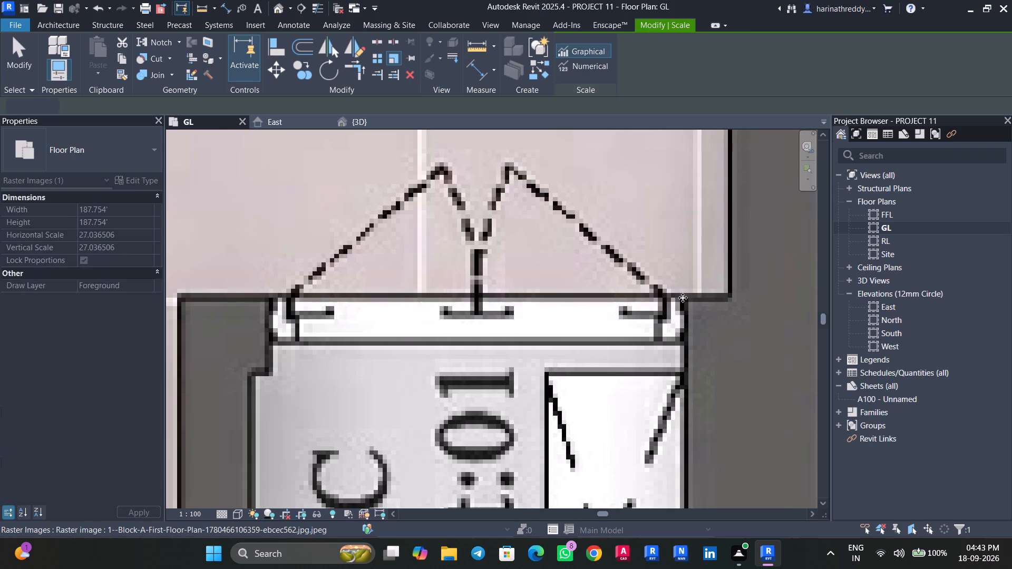
# Review the 3' Doors_ExtDbl_Flush type's dimensions and place that door in FHC Shaft:01's lobby-side opening.
pyautogui.write('DR')
pyautogui.click(154, 182)
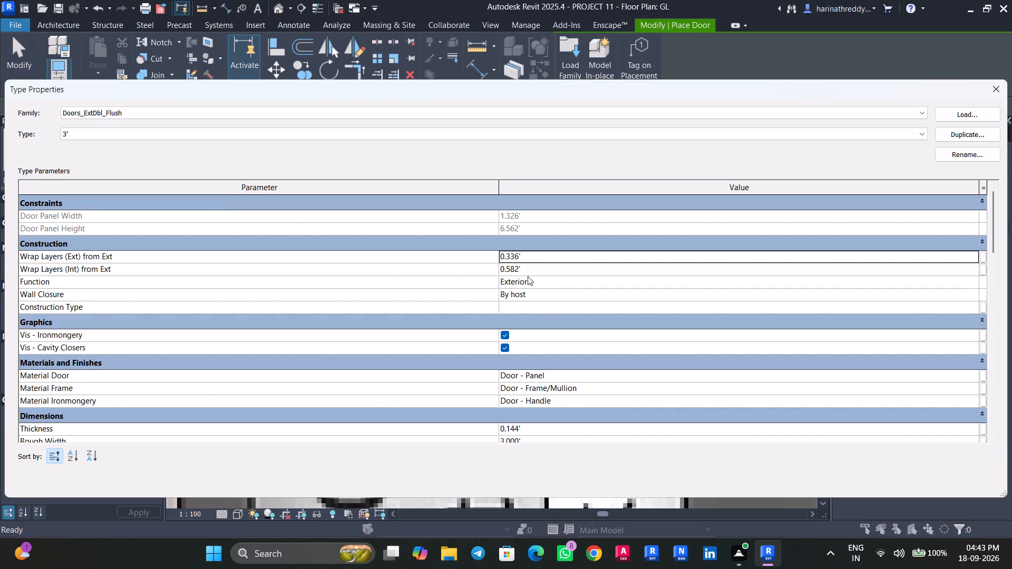
pyautogui.scroll(-4, 567, 336)
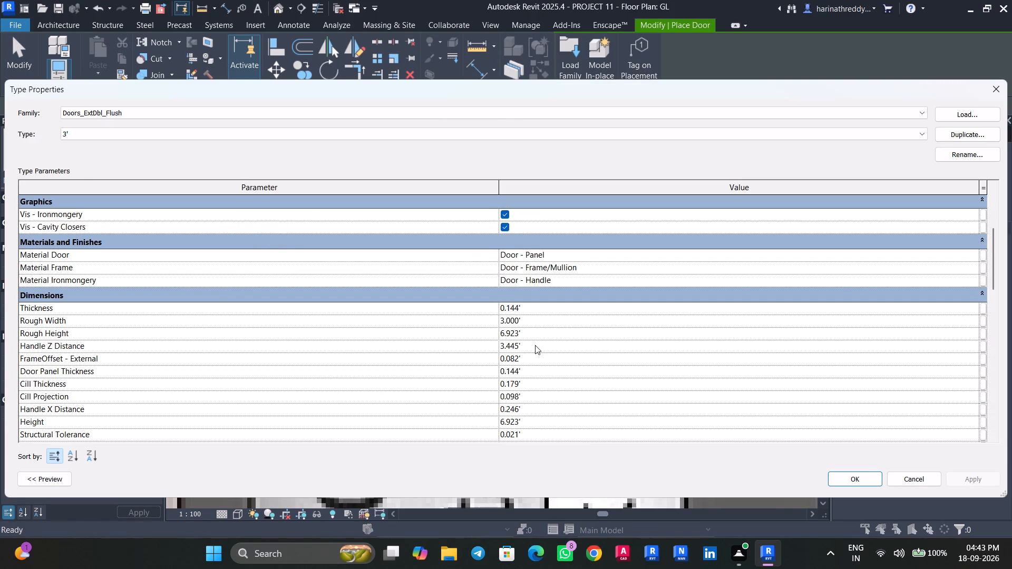
pyautogui.click(851, 473)
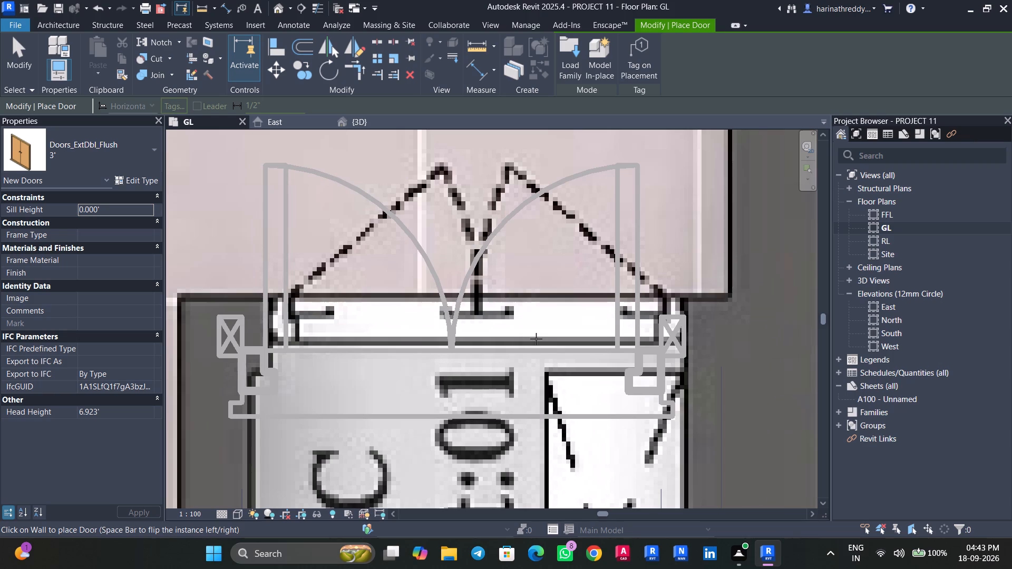
pyautogui.click(541, 339)
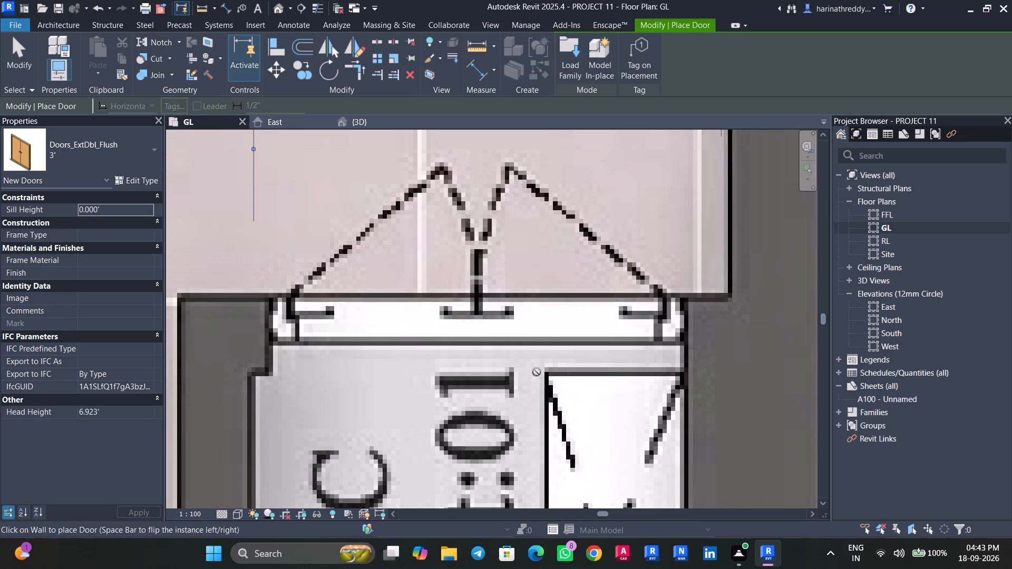
pyautogui.scroll(-7, 535, 384)
pyautogui.moveTo(534, 368); pyautogui.dragTo(505, 169, button='middle')
pyautogui.press('Escape')
pyautogui.press('Escape')
# Examine the whole floor in the 3D view, including the lobby and shafts around FHC Shaft:01.
pyautogui.scroll(-4, 492, 355)
pyautogui.moveTo(492, 347); pyautogui.dragTo(478, 234, button='middle')
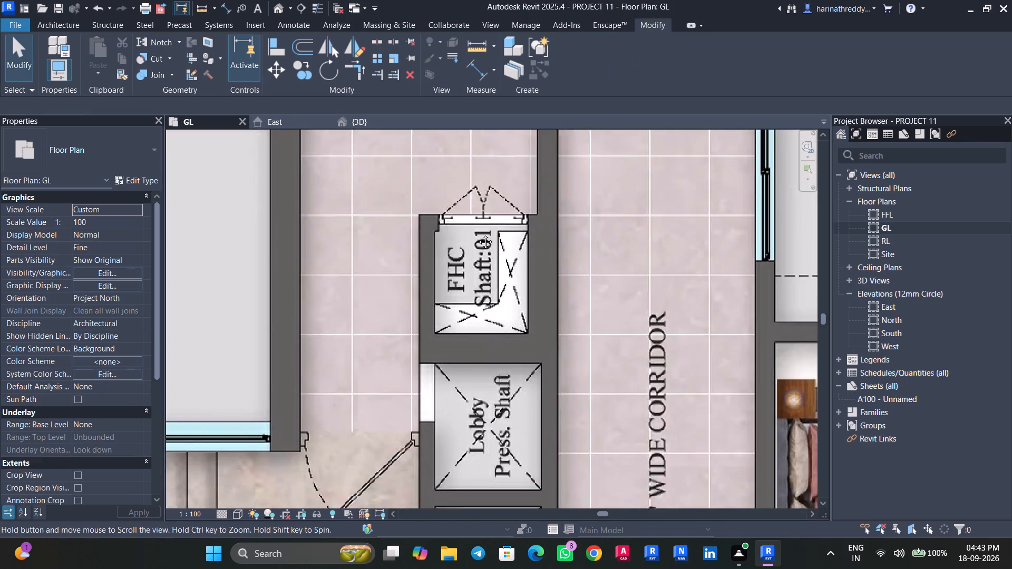
pyautogui.moveTo(478, 234); pyautogui.dragTo(472, 186, button='middle')
pyautogui.click(365, 122)
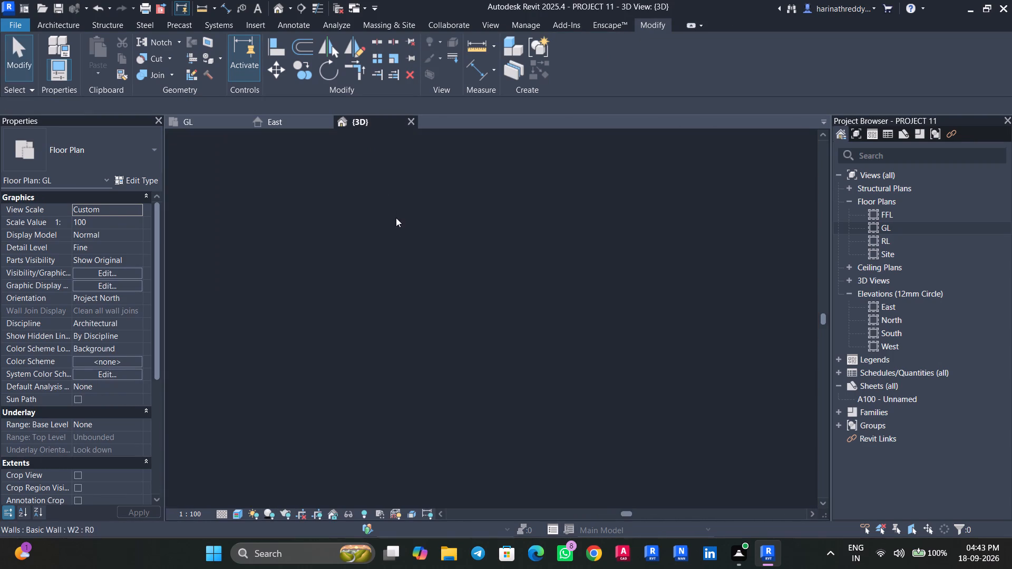
pyautogui.scroll(-4, 476, 362)
pyautogui.moveTo(478, 357); pyautogui.dragTo(479, 425, button='middle')
pyautogui.keyDown('shift'); pyautogui.moveTo(479, 430); pyautogui.dragTo(479, 448, button='middle'); pyautogui.keyUp('shift')
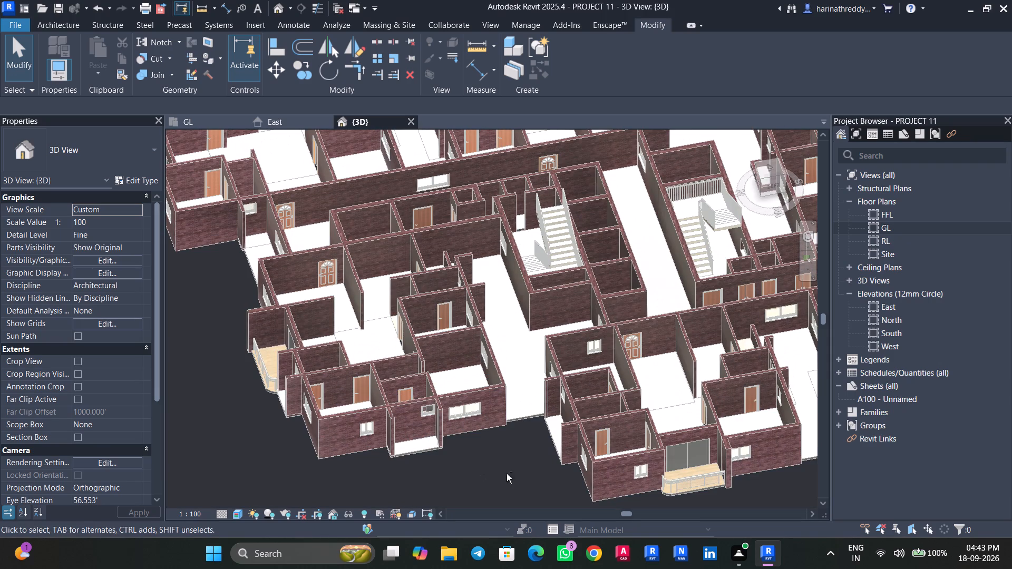
pyautogui.keyDown('shift'); pyautogui.middleClick(532, 456); pyautogui.keyUp('shift')
pyautogui.scroll(-4, 516, 448)
pyautogui.keyDown('shift'); pyautogui.moveTo(396, 466); pyautogui.dragTo(561, 488, button='middle'); pyautogui.keyUp('shift')
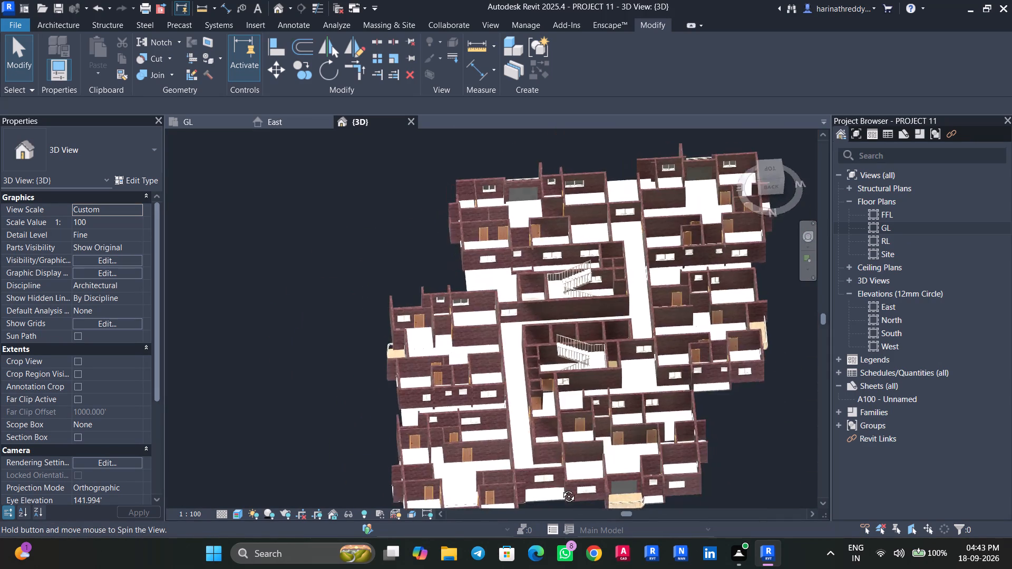
pyautogui.keyDown('shift'); pyautogui.moveTo(561, 488); pyautogui.dragTo(379, 523, button='middle'); pyautogui.keyUp('shift')
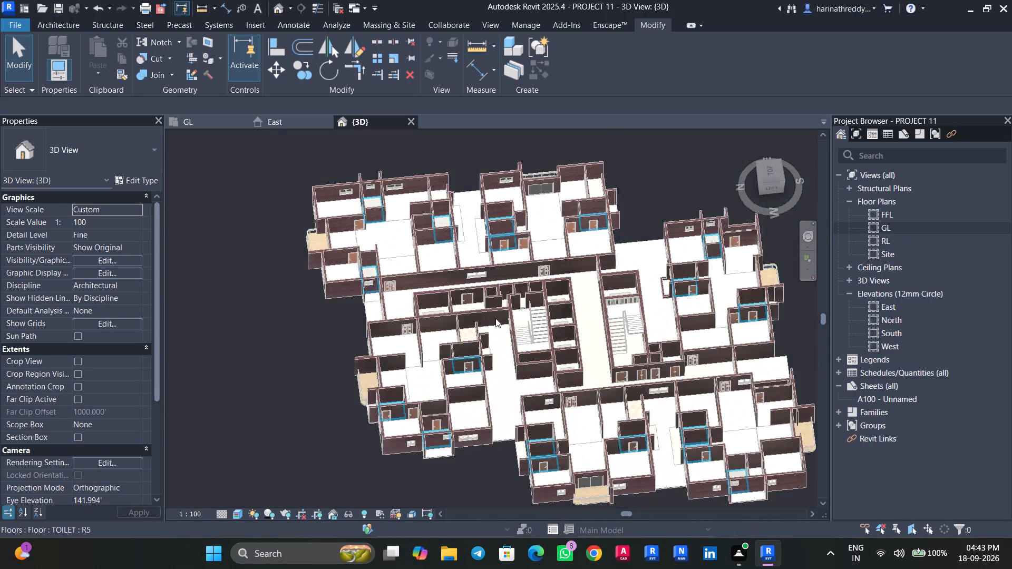
pyautogui.scroll(10, 525, 272)
pyautogui.keyDown('shift'); pyautogui.moveTo(471, 329); pyautogui.dragTo(532, 284, button='middle'); pyautogui.keyUp('shift')
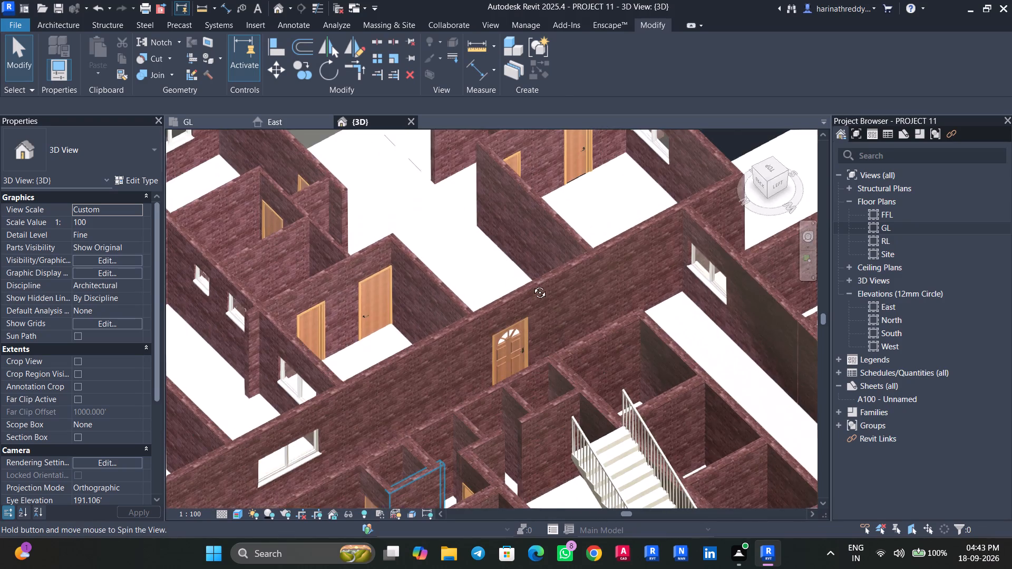
pyautogui.keyDown('shift'); pyautogui.moveTo(532, 284); pyautogui.dragTo(442, 407, button='middle'); pyautogui.keyUp('shift')
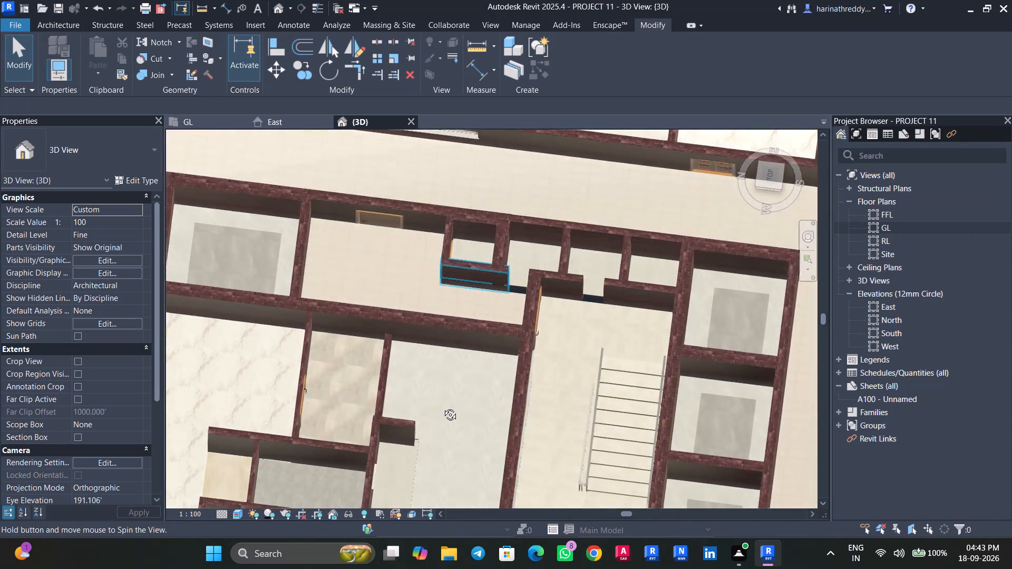
pyautogui.keyDown('shift'); pyautogui.moveTo(442, 407); pyautogui.dragTo(474, 318, button='middle'); pyautogui.keyUp('shift')
pyautogui.scroll(1, 474, 315)
# Examine in 3D the corridor wall with the staircase, FHC Shaft:02, Comm. Shaft and Electrical Room doors.
pyautogui.scroll(-9, 474, 315)
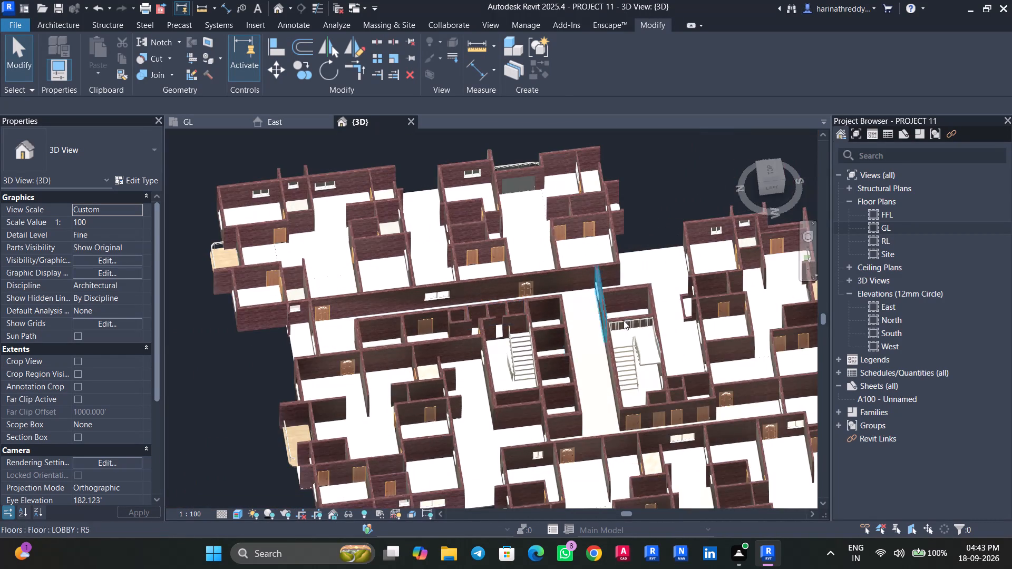
pyautogui.keyDown('shift'); pyautogui.scroll(-1, 695, 424); pyautogui.keyUp('shift')
pyautogui.keyDown('shift'); pyautogui.scroll(2, 695, 424); pyautogui.keyUp('shift')
pyautogui.scroll(-1, 695, 424)
pyautogui.scroll(11, 695, 424)
pyautogui.moveTo(699, 384); pyautogui.dragTo(681, 358, button='middle')
pyautogui.moveTo(673, 346); pyautogui.dragTo(666, 336, button='middle')
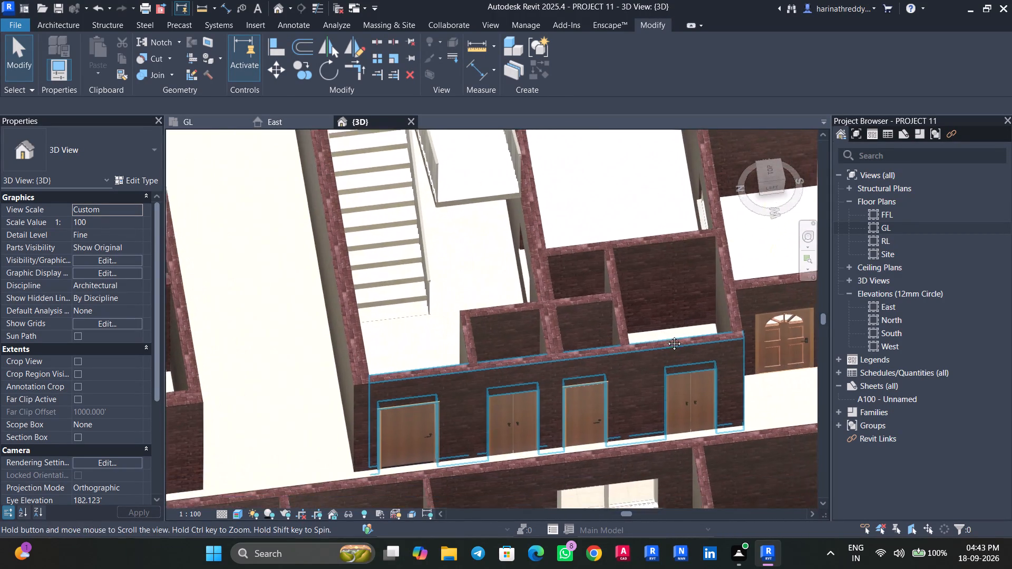
pyautogui.moveTo(666, 336); pyautogui.dragTo(664, 333, button='middle')
pyautogui.scroll(6, 609, 371)
pyautogui.scroll(-5, 373, 404)
pyautogui.press('Escape')
pyautogui.press('Escape')
pyautogui.scroll(-12, 248, 355)
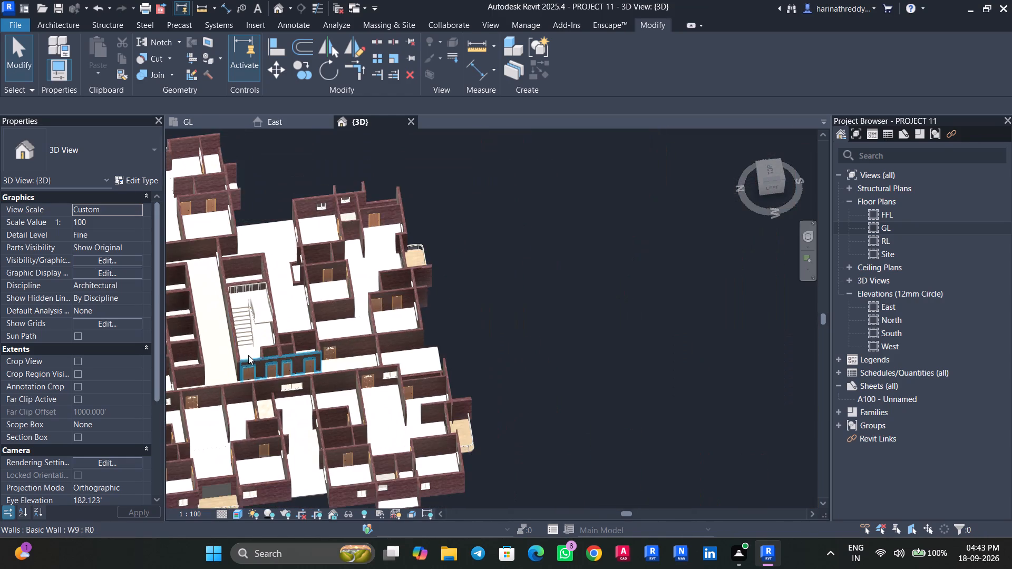
pyautogui.scroll(-5, 500, 325)
pyautogui.keyDown('shift'); pyautogui.moveTo(521, 361); pyautogui.dragTo(614, 271, button='middle'); pyautogui.keyUp('shift')
# Save the project.
pyautogui.hotkey('ctrl', 's')
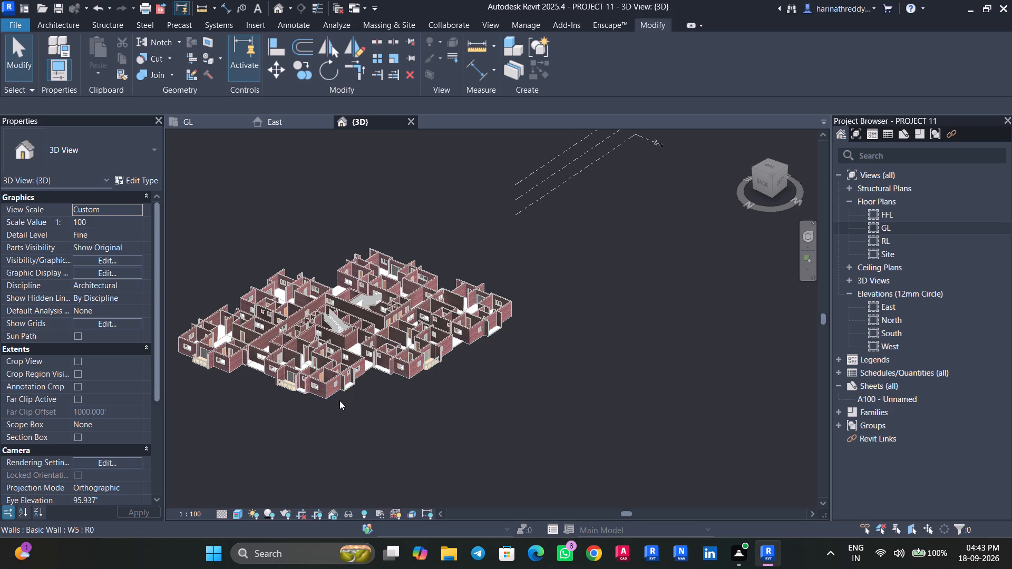
# Inspect the apartments' outer walls, windows, balconies and interior doors in the 3D view.
pyautogui.scroll(3, 377, 478)
pyautogui.scroll(6, 312, 402)
pyautogui.moveTo(280, 407); pyautogui.dragTo(294, 415, button='middle')
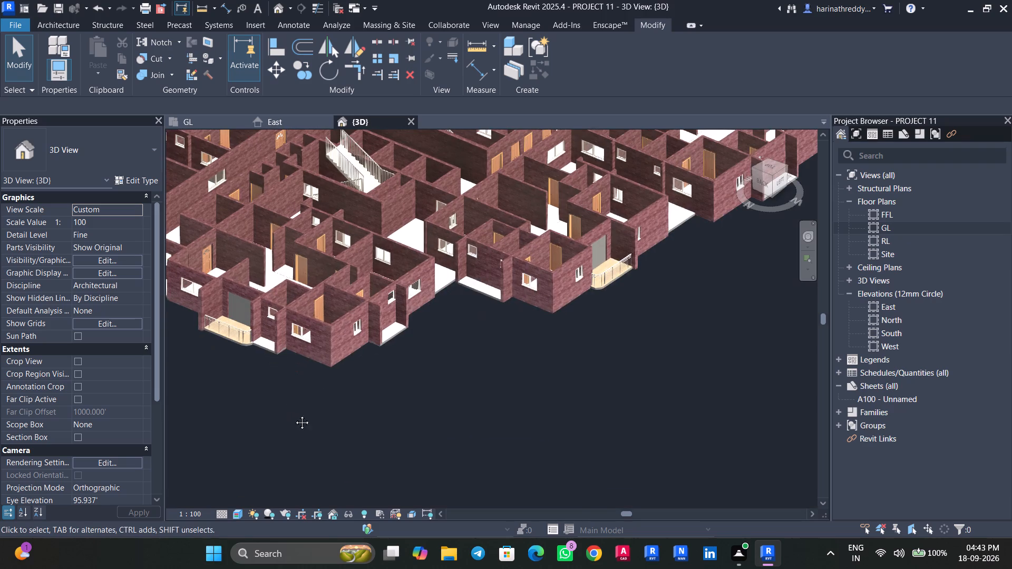
pyautogui.moveTo(294, 415); pyautogui.dragTo(468, 541, button='middle')
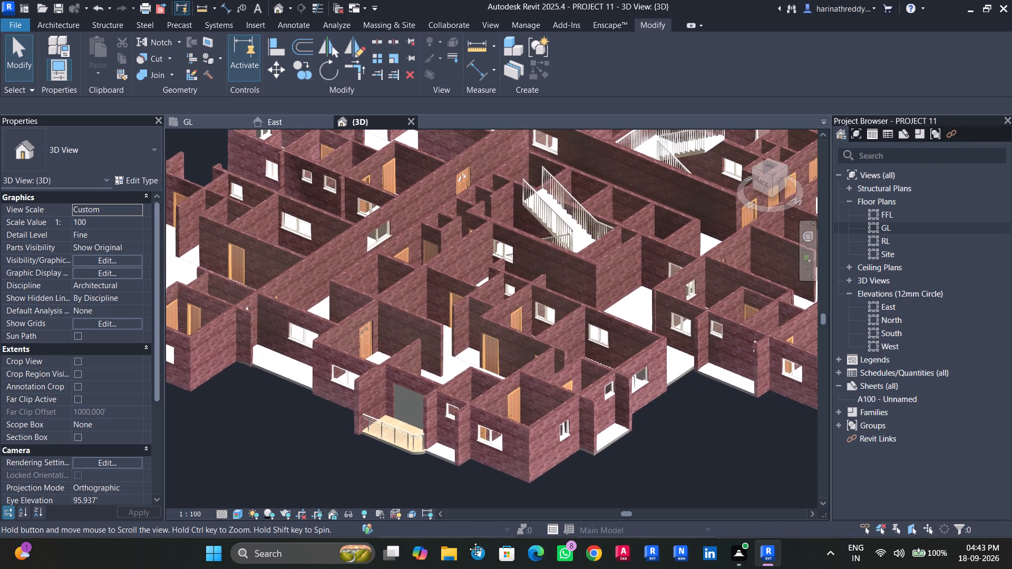
pyautogui.moveTo(468, 541); pyautogui.dragTo(468, 542, button='middle')
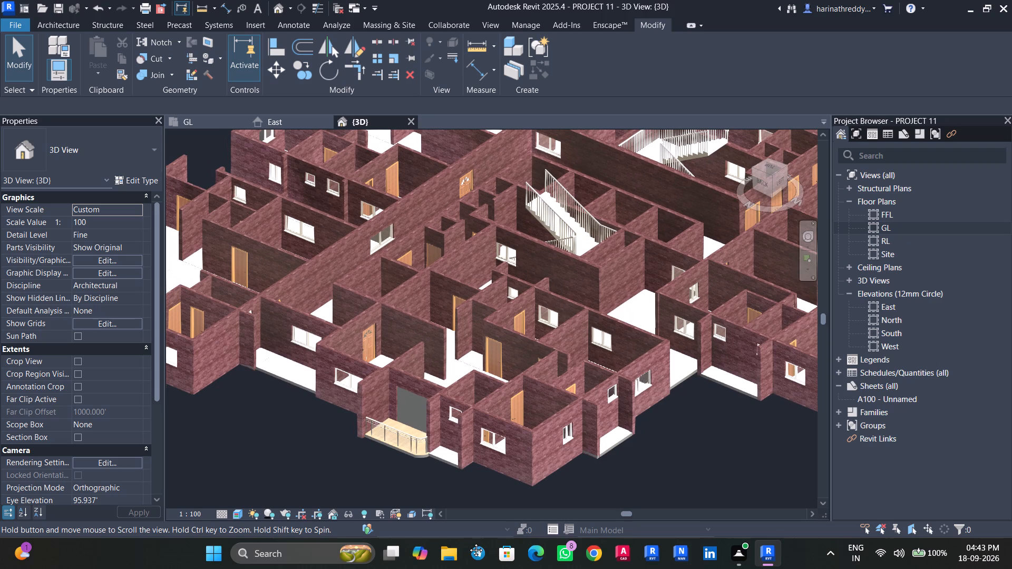
pyautogui.moveTo(468, 542); pyautogui.dragTo(471, 546, button='middle')
pyautogui.scroll(4, 276, 453)
pyautogui.moveTo(278, 451); pyautogui.dragTo(504, 529, button='middle')
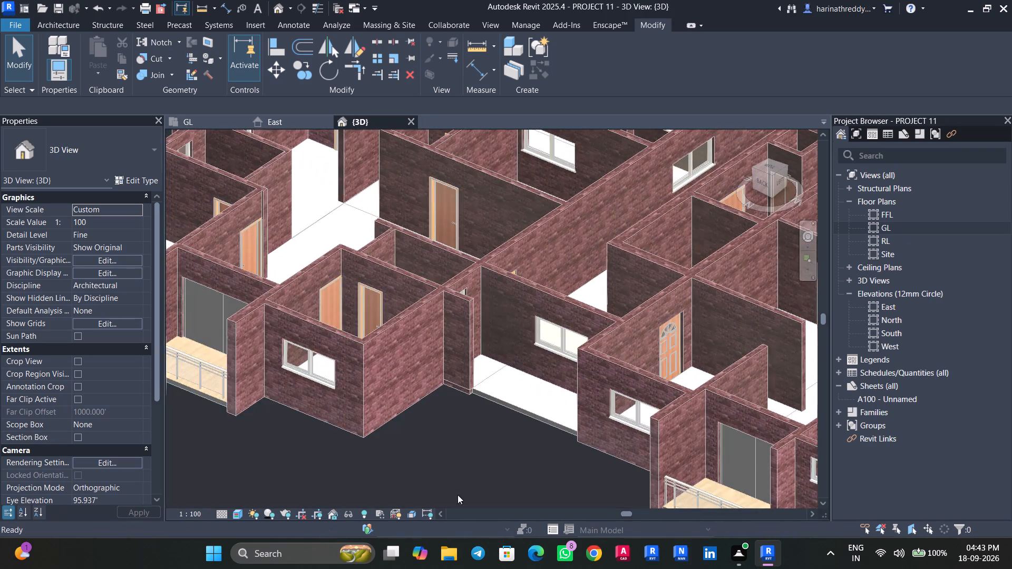
pyautogui.scroll(-3, 424, 460)
pyautogui.moveTo(433, 467); pyautogui.dragTo(525, 488, button='middle')
pyautogui.scroll(7, 318, 409)
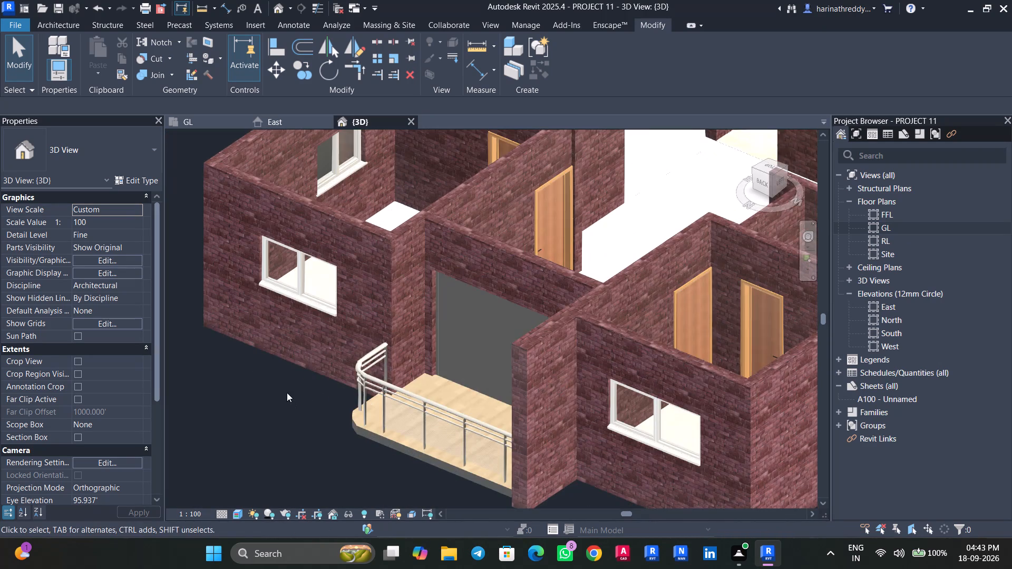
pyautogui.moveTo(286, 393); pyautogui.dragTo(257, 485, button='middle')
pyautogui.scroll(-7, 238, 459)
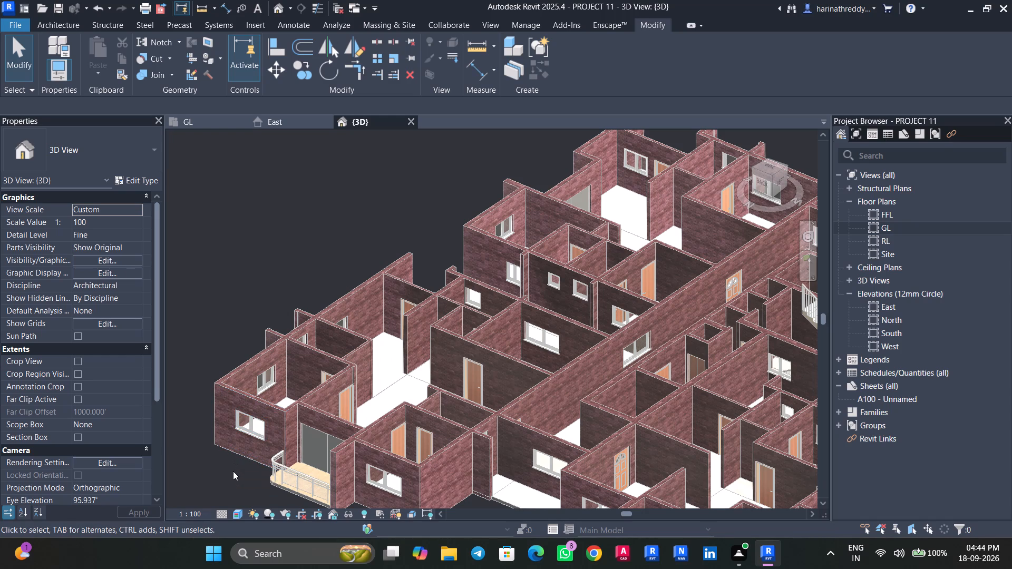
pyautogui.scroll(7, 239, 458)
pyautogui.scroll(-5, 157, 430)
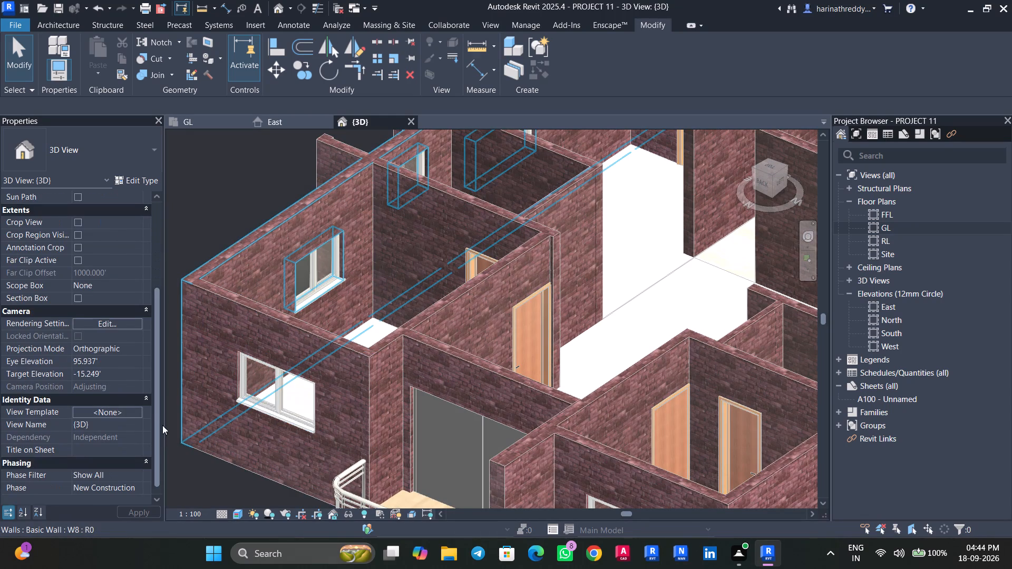
# In the GL floor plan, draw two crossing diagonal model lines between opposite corners of the STP Exhaust Shaft.
pyautogui.scroll(-4, 162, 425)
pyautogui.click(192, 123)
pyautogui.scroll(-9, 316, 218)
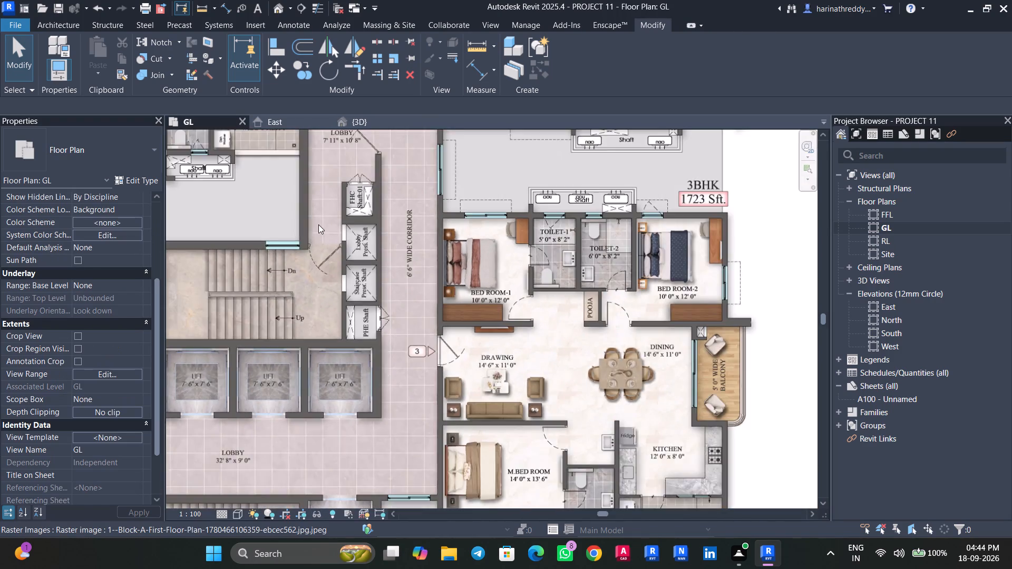
pyautogui.scroll(-3, 318, 224)
pyautogui.moveTo(309, 250); pyautogui.dragTo(419, 356, button='middle')
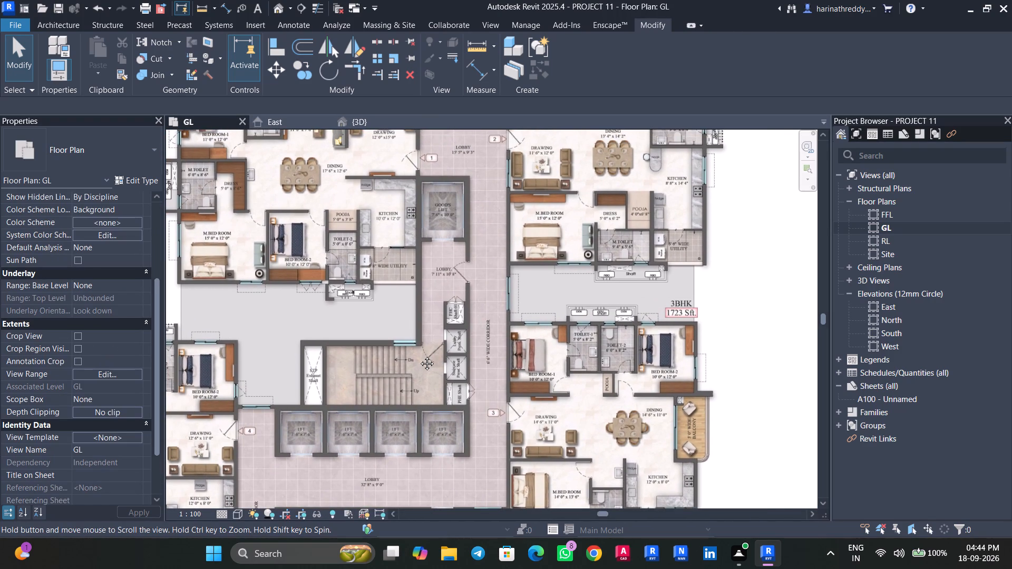
pyautogui.moveTo(419, 356); pyautogui.dragTo(476, 273, button='middle')
pyautogui.scroll(3, 374, 297)
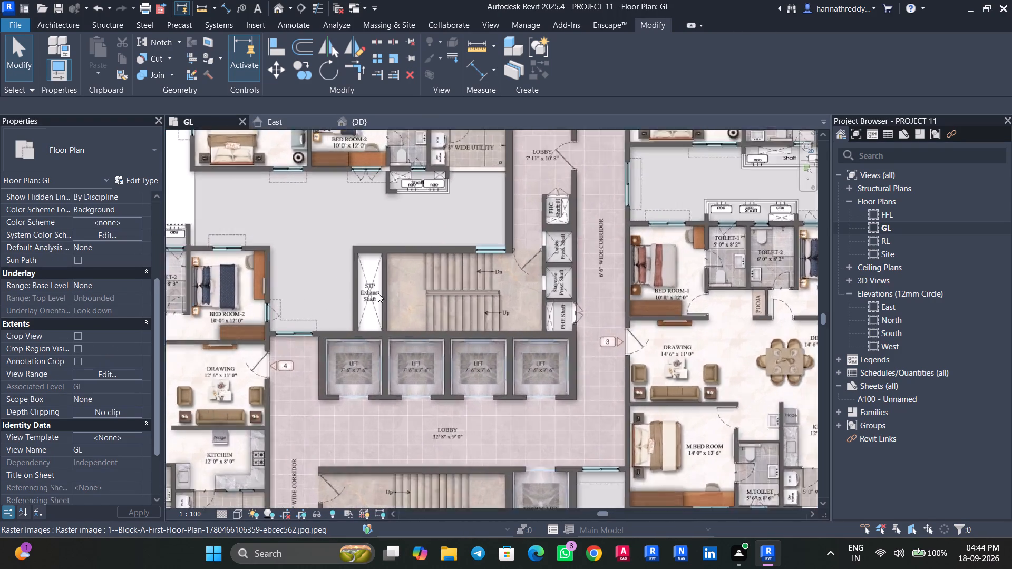
pyautogui.scroll(7, 378, 293)
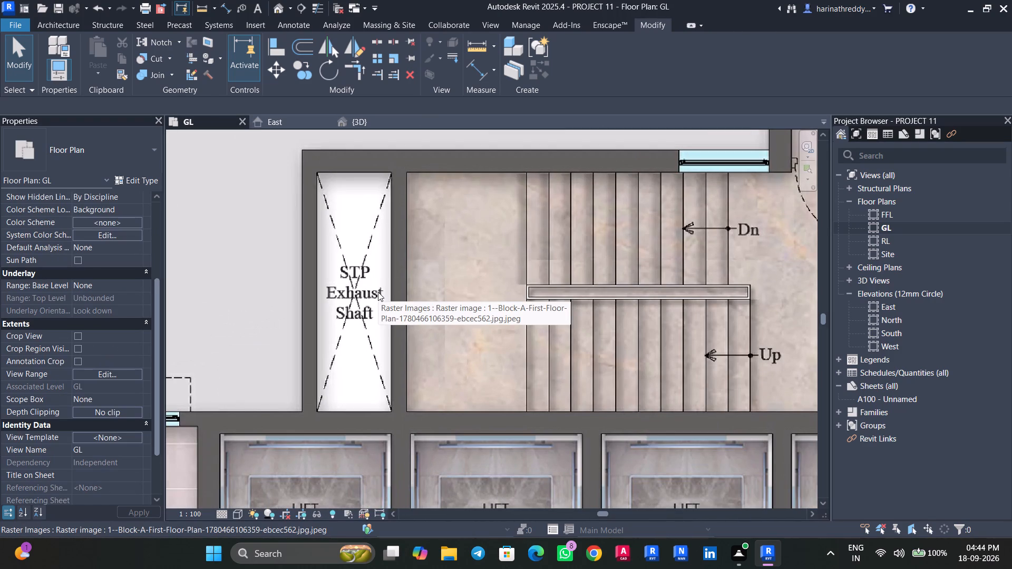
pyautogui.write('LI')
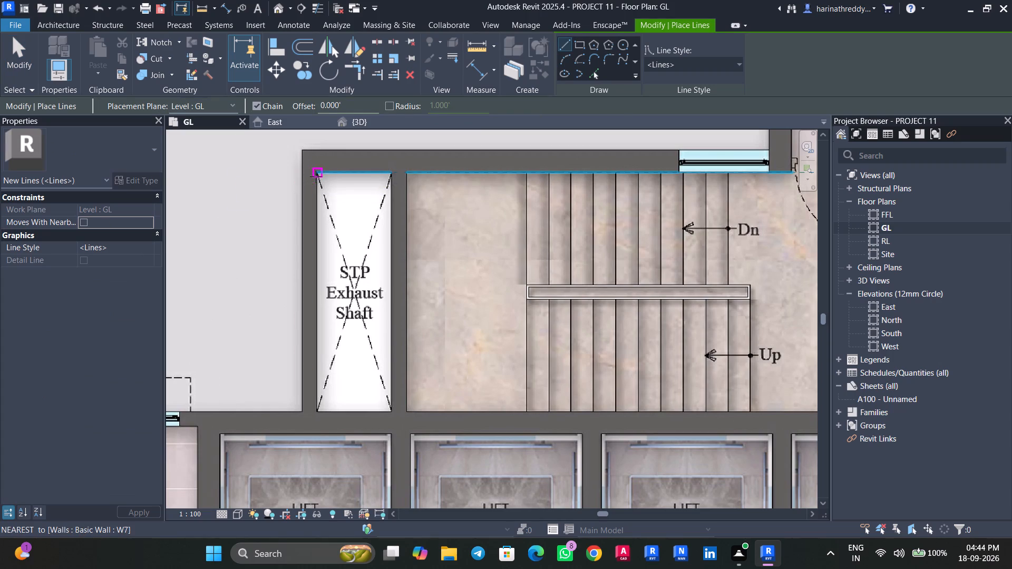
pyautogui.click(320, 172)
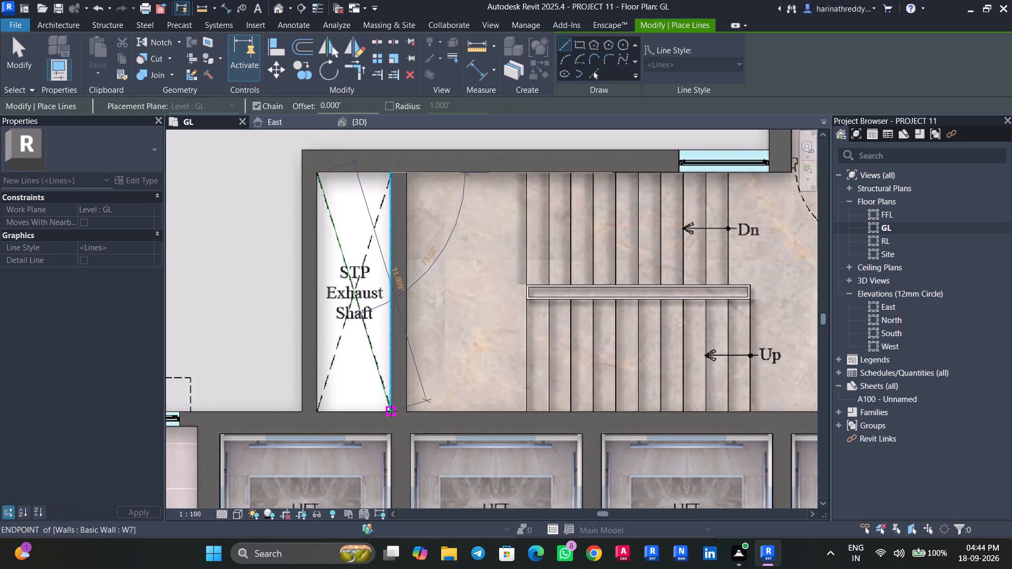
pyautogui.click(391, 411)
pyautogui.press('Escape')
pyautogui.click(392, 172)
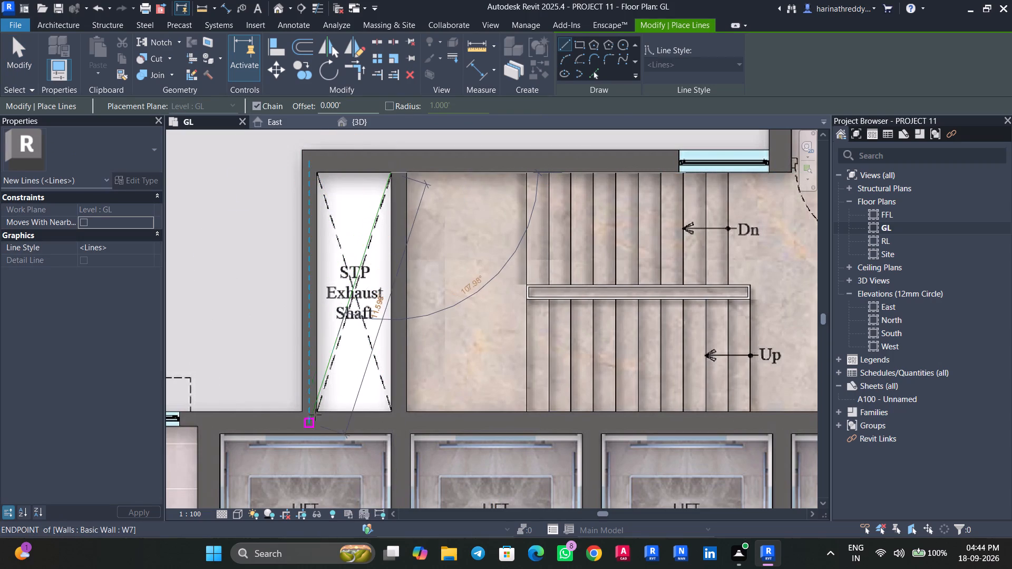
pyautogui.click(318, 408)
pyautogui.press('Escape')
pyautogui.press('Escape')
# Draw two crossing diagonal model lines between opposite corners of the Staircase Press. Shaft beside the 6'6" wide corridor.
pyautogui.scroll(-8, 329, 368)
pyautogui.moveTo(329, 365); pyautogui.dragTo(434, 227, button='middle')
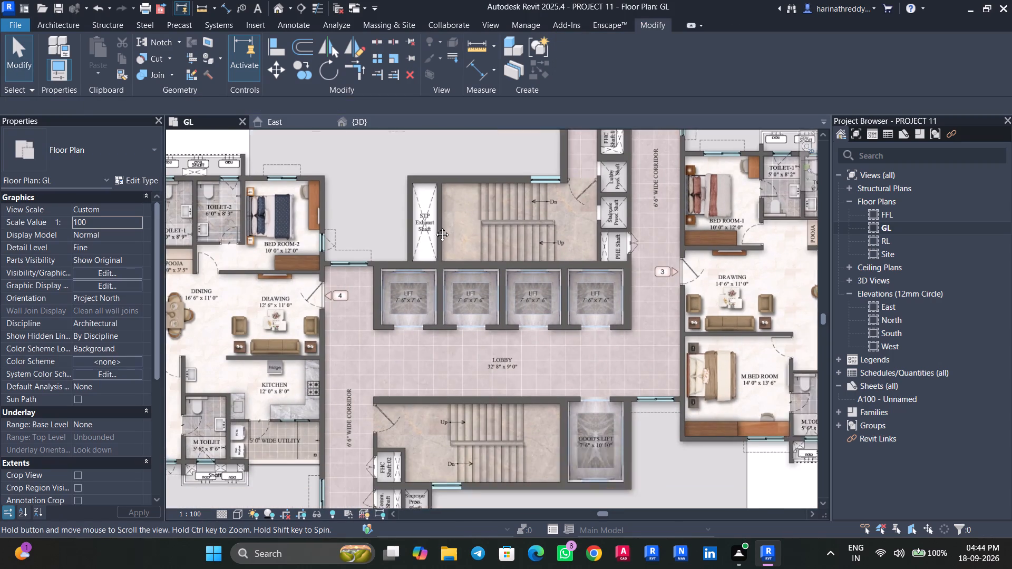
pyautogui.moveTo(434, 227); pyautogui.dragTo(440, 222, button='middle')
pyautogui.moveTo(559, 351); pyautogui.dragTo(344, 493, button='middle')
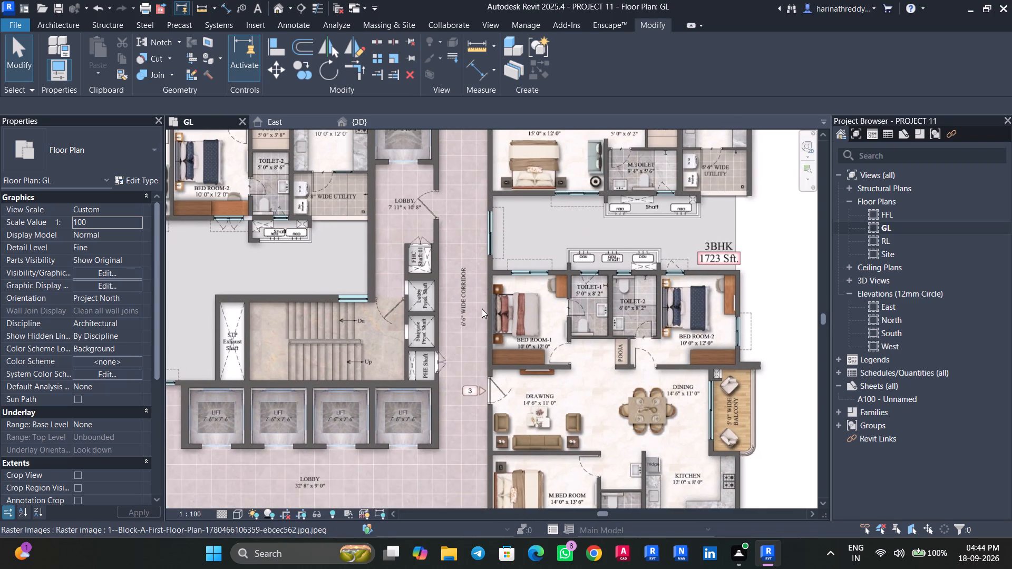
pyautogui.scroll(5, 386, 302)
pyautogui.write('LI')
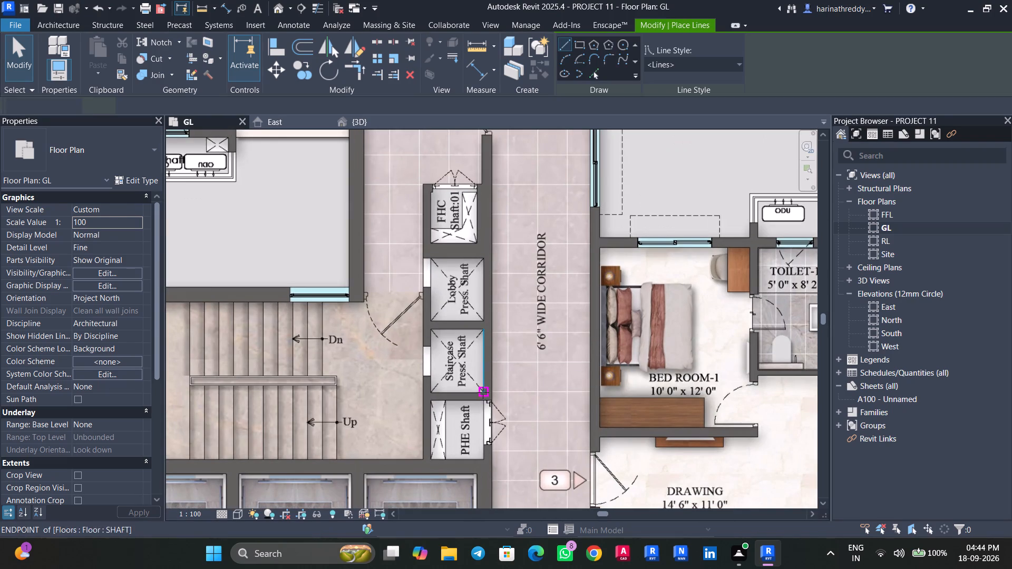
pyautogui.click(485, 393)
pyautogui.scroll(3, 458, 362)
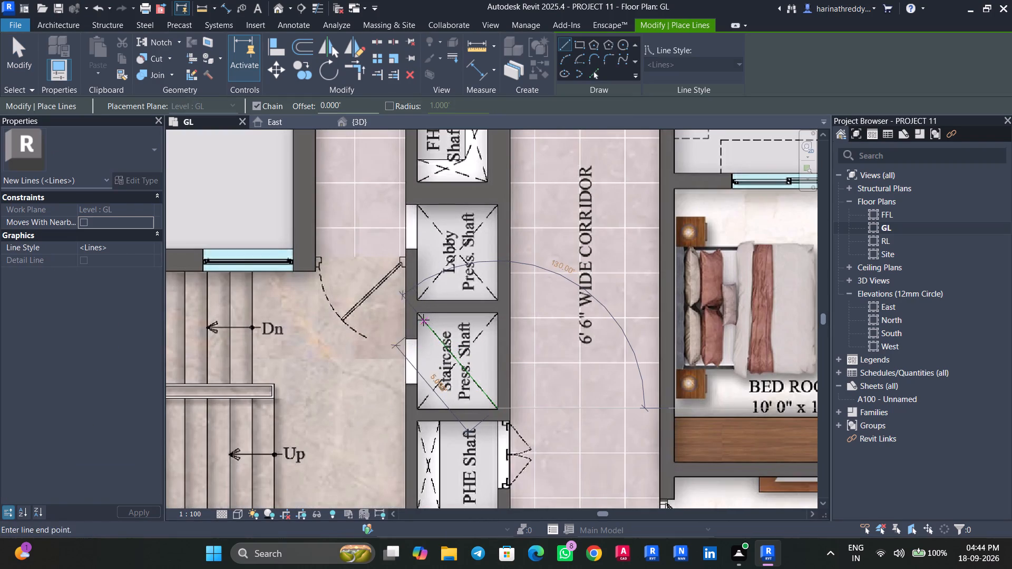
pyautogui.click(415, 314)
pyautogui.press('Escape')
pyautogui.click(494, 316)
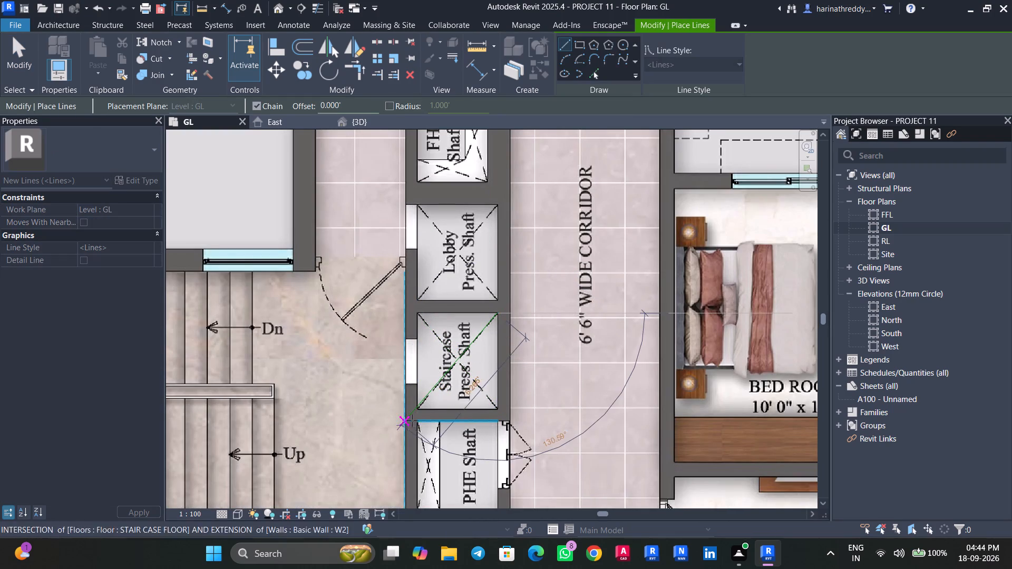
pyautogui.click(419, 408)
pyautogui.press('Escape')
# Draw two crossing diagonal model lines over the narrow duct strip inside the PHE Shaft.
pyautogui.moveTo(439, 446); pyautogui.dragTo(413, 345, button='middle')
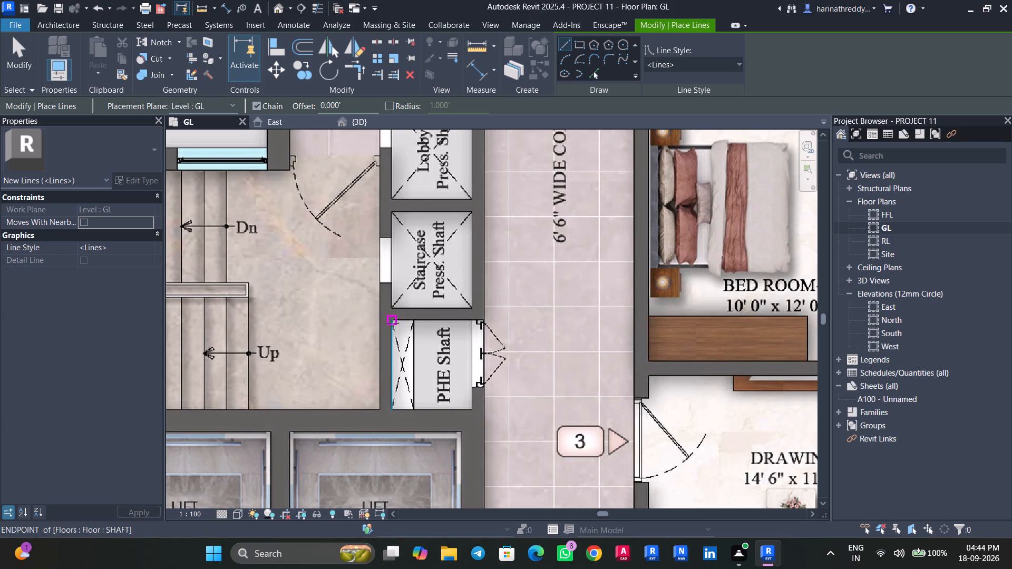
pyautogui.click(392, 322)
pyautogui.click(415, 408)
pyautogui.press('Escape')
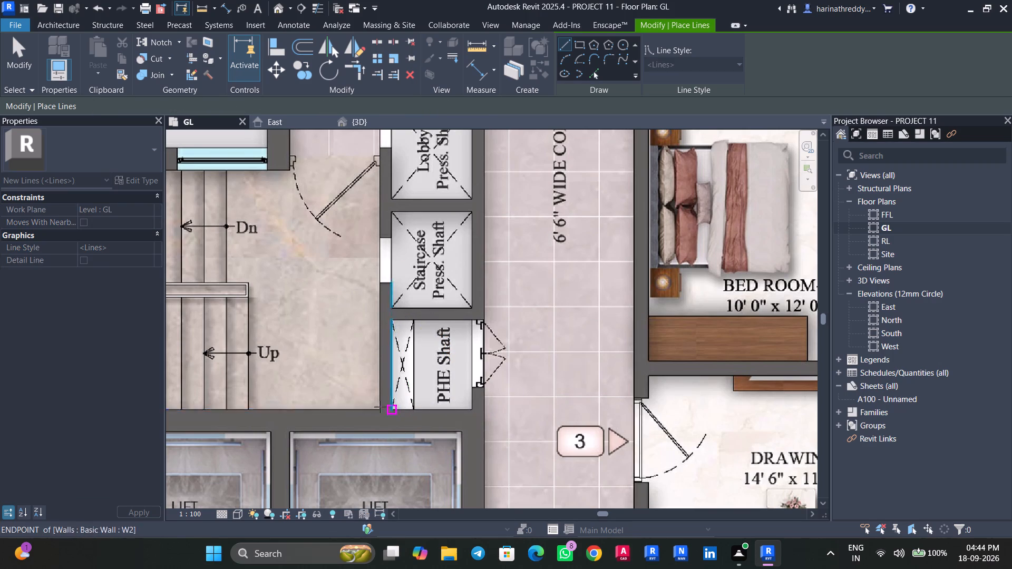
pyautogui.click(389, 407)
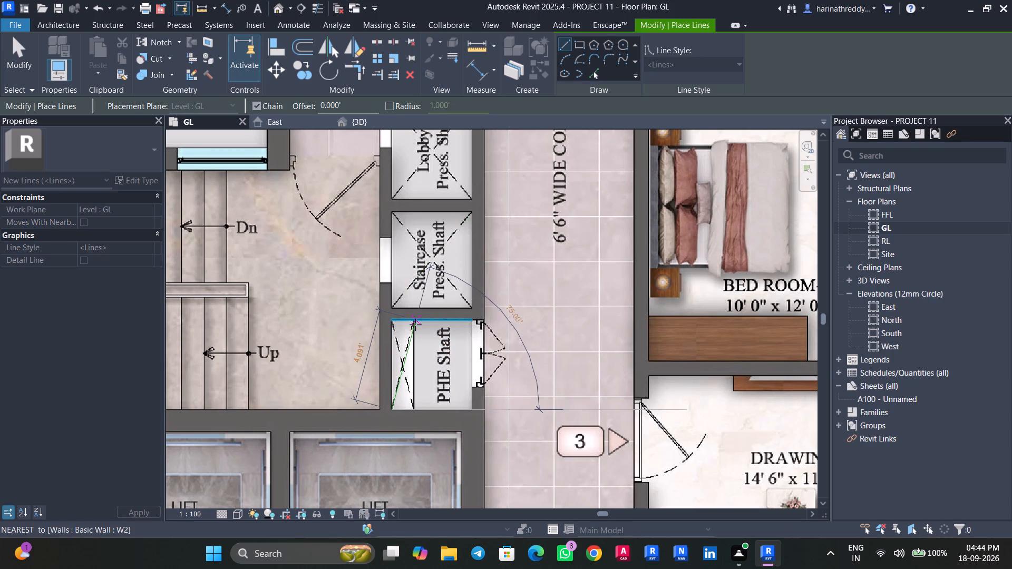
pyautogui.click(415, 322)
pyautogui.press('Escape')
# Draw two crossing diagonal model lines over the tall corridor-side leg of the L-shaped void in FHC Shaft:01.
pyautogui.moveTo(423, 345); pyautogui.dragTo(436, 469, button='middle')
pyautogui.moveTo(444, 367); pyautogui.dragTo(441, 426, button='middle')
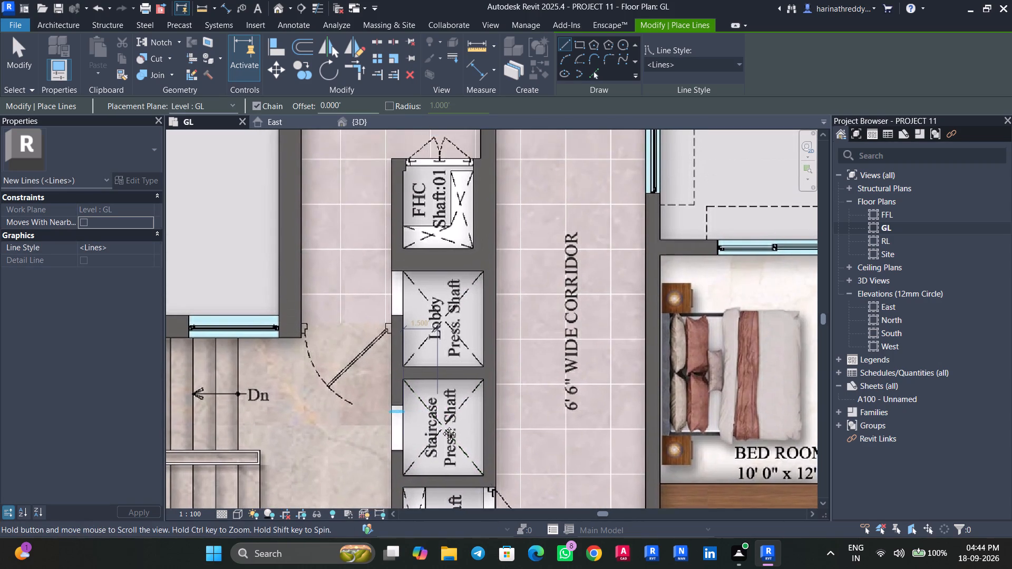
pyautogui.moveTo(441, 426); pyautogui.dragTo(441, 445, button='middle')
pyautogui.scroll(-3, 454, 359)
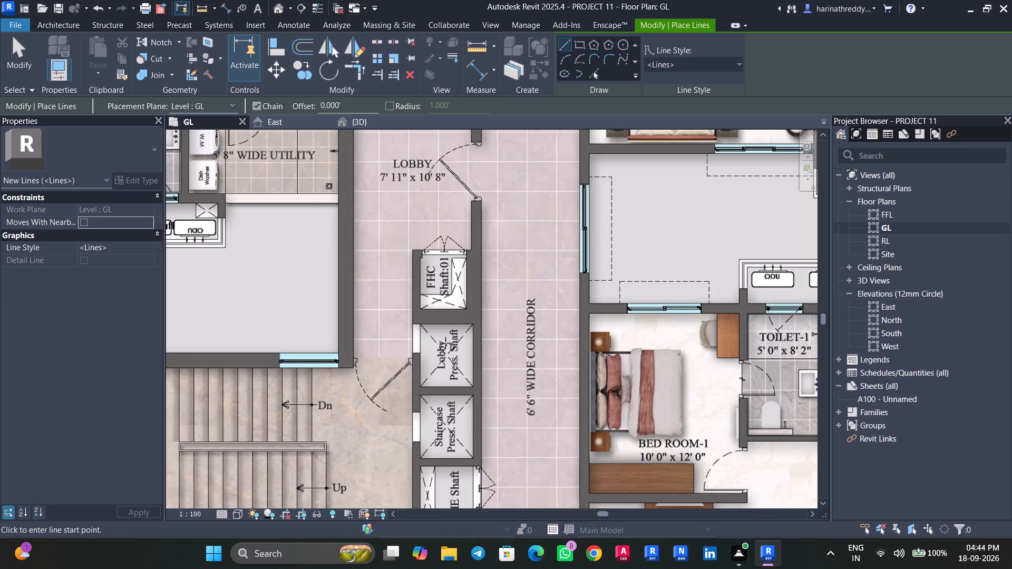
pyautogui.scroll(7, 459, 267)
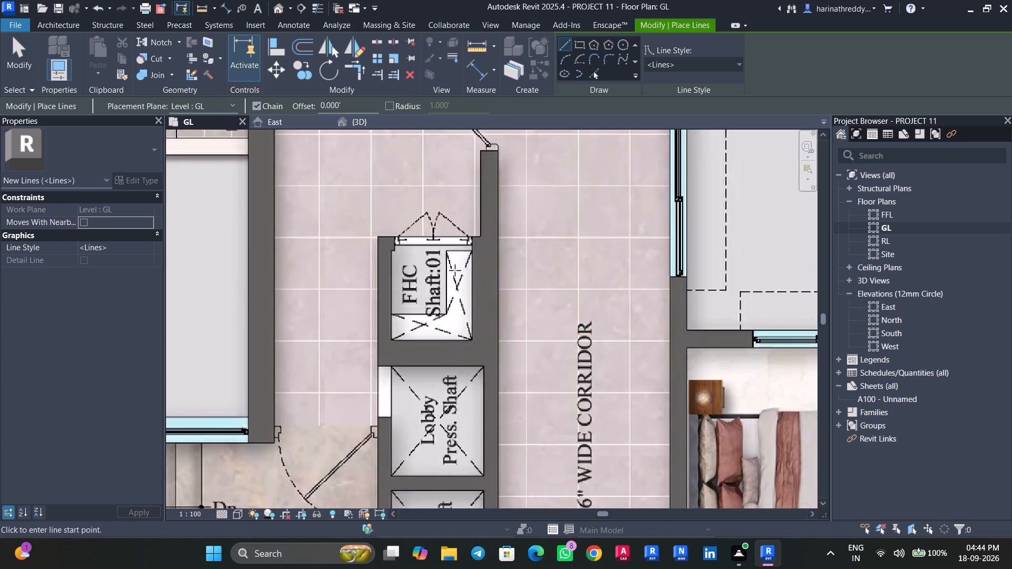
pyautogui.click(441, 242)
pyautogui.click(480, 376)
pyautogui.press('Escape')
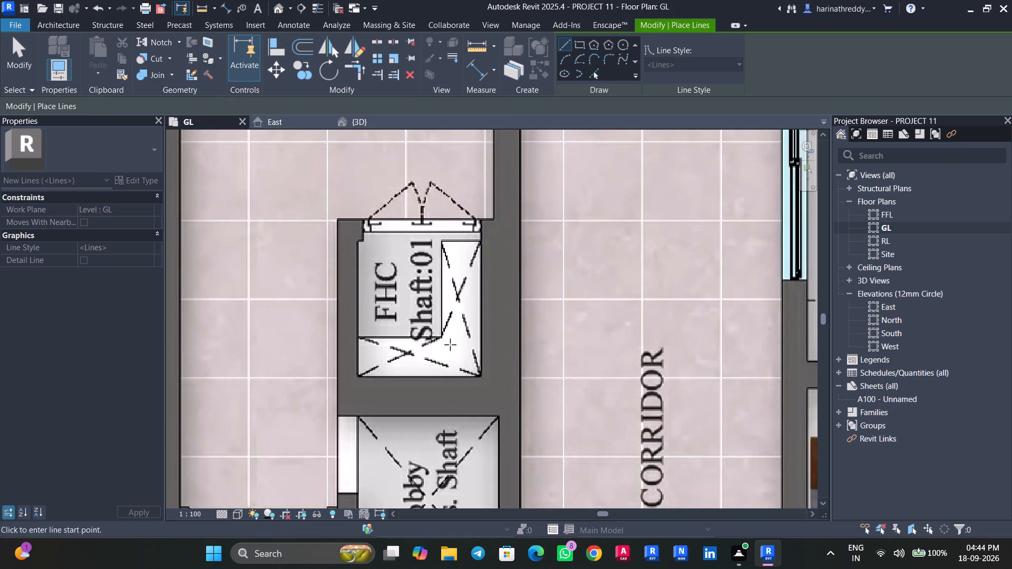
pyautogui.click(483, 245)
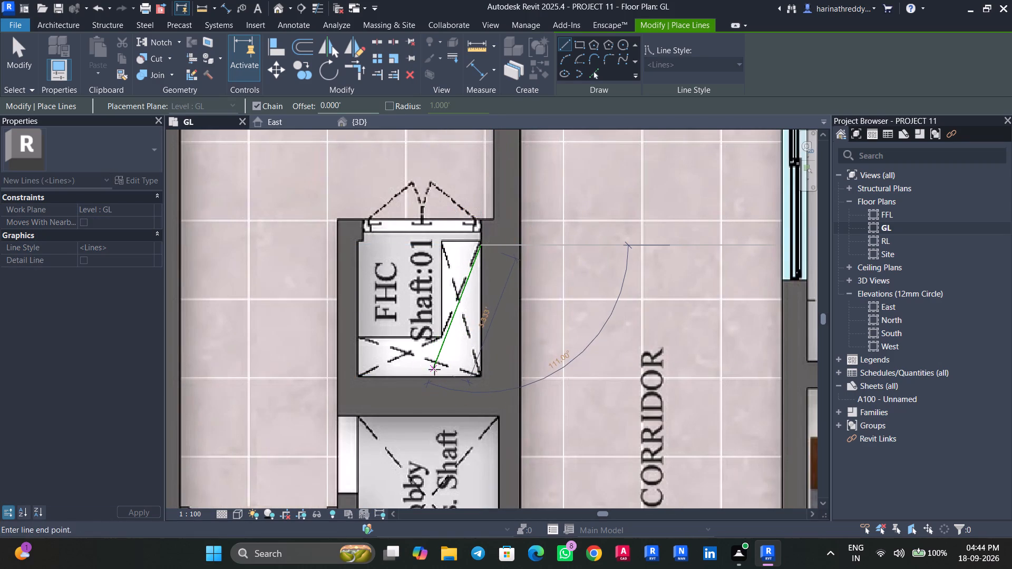
pyautogui.click(428, 369)
pyautogui.press('Escape')
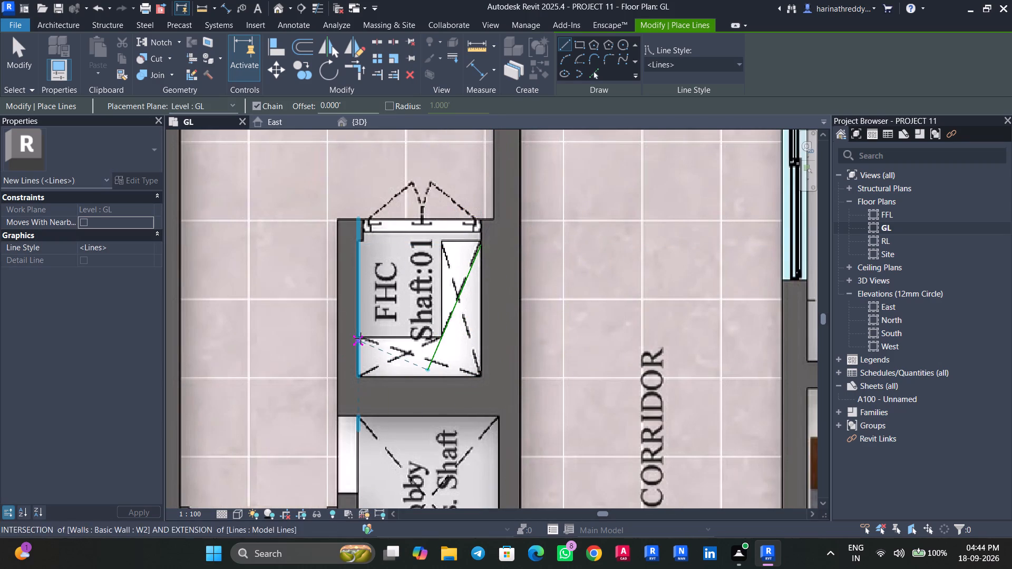
# Draw two crossing diagonal model lines over the lower leg of the L-shaped void in FHC Shaft:01.
pyautogui.click(361, 338)
pyautogui.click(479, 374)
pyautogui.press('Escape')
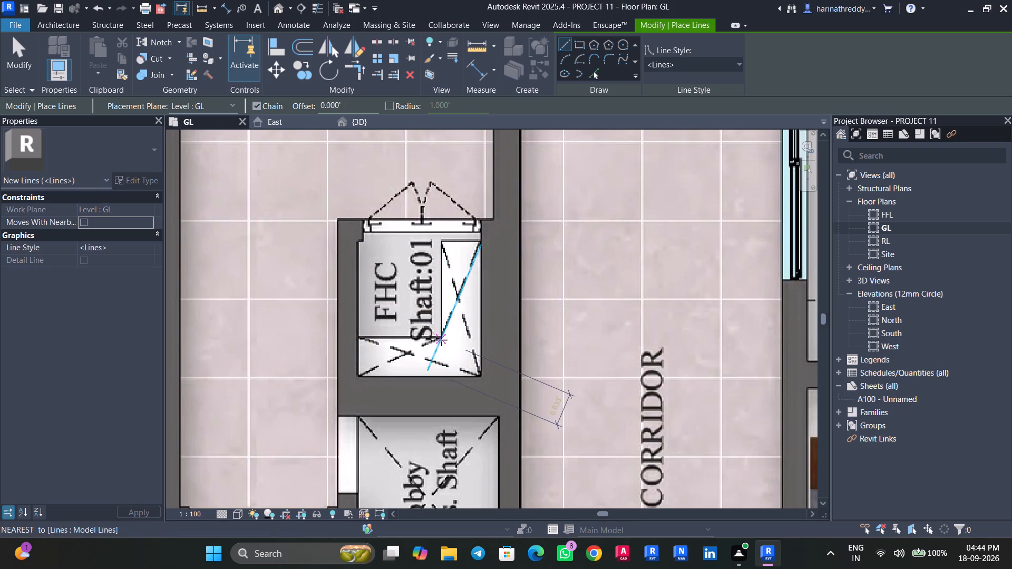
pyautogui.click(441, 338)
pyautogui.click(362, 374)
pyautogui.press('Escape')
pyautogui.scroll(-11, 394, 425)
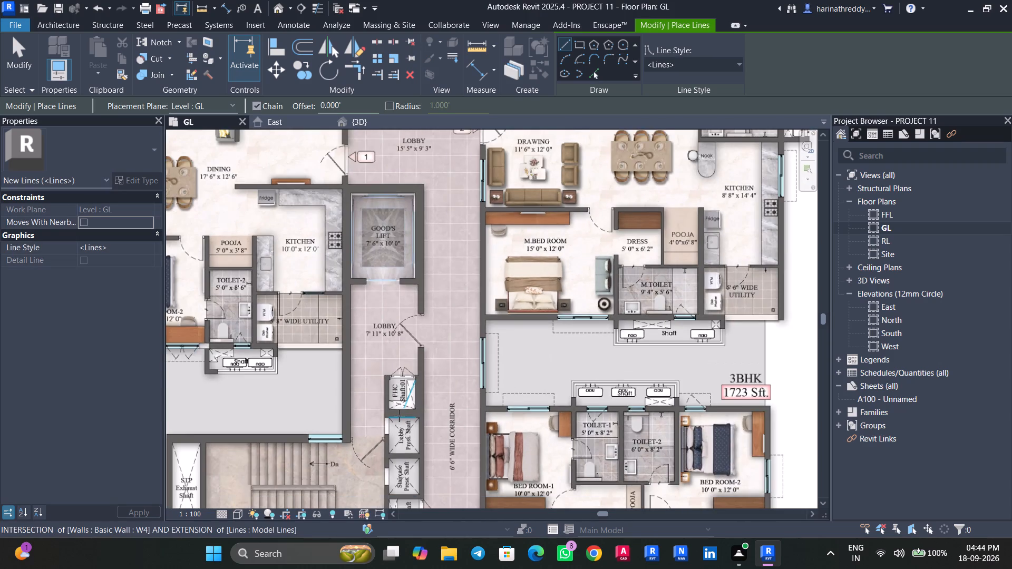
pyautogui.scroll(-4, 399, 416)
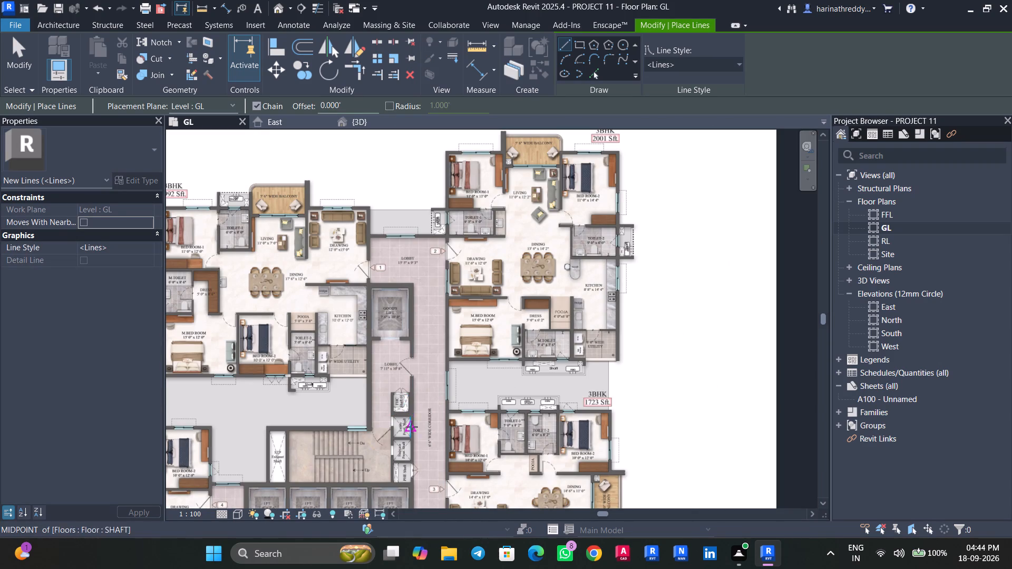
pyautogui.scroll(15, 443, 197)
pyautogui.scroll(2, 449, 286)
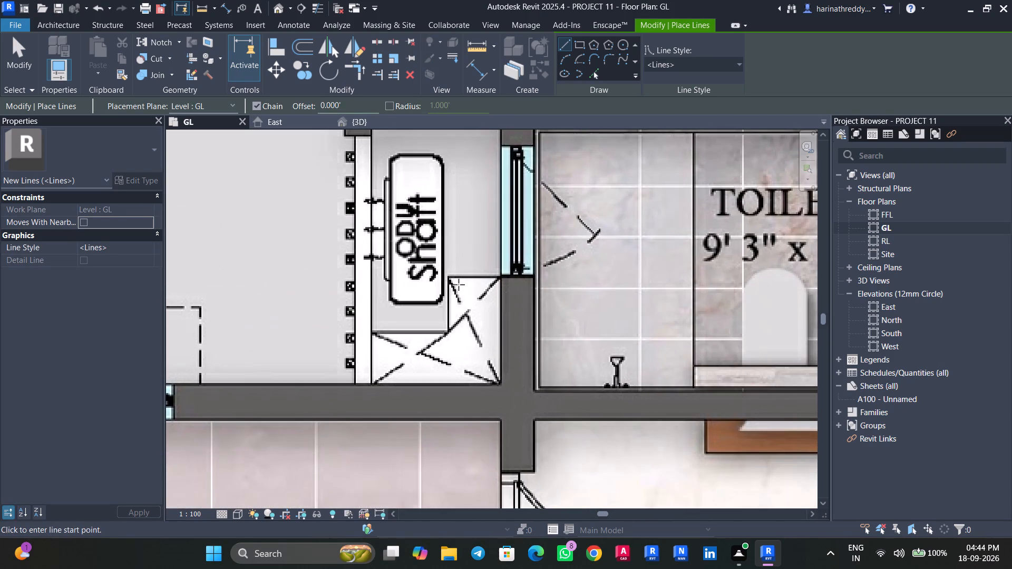
pyautogui.press('Escape')
pyautogui.press('Escape')
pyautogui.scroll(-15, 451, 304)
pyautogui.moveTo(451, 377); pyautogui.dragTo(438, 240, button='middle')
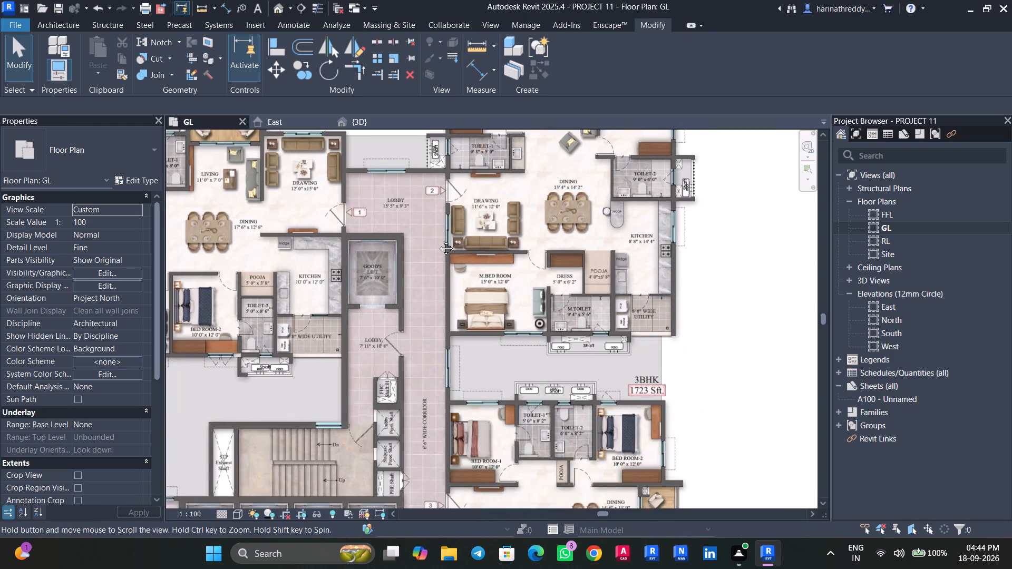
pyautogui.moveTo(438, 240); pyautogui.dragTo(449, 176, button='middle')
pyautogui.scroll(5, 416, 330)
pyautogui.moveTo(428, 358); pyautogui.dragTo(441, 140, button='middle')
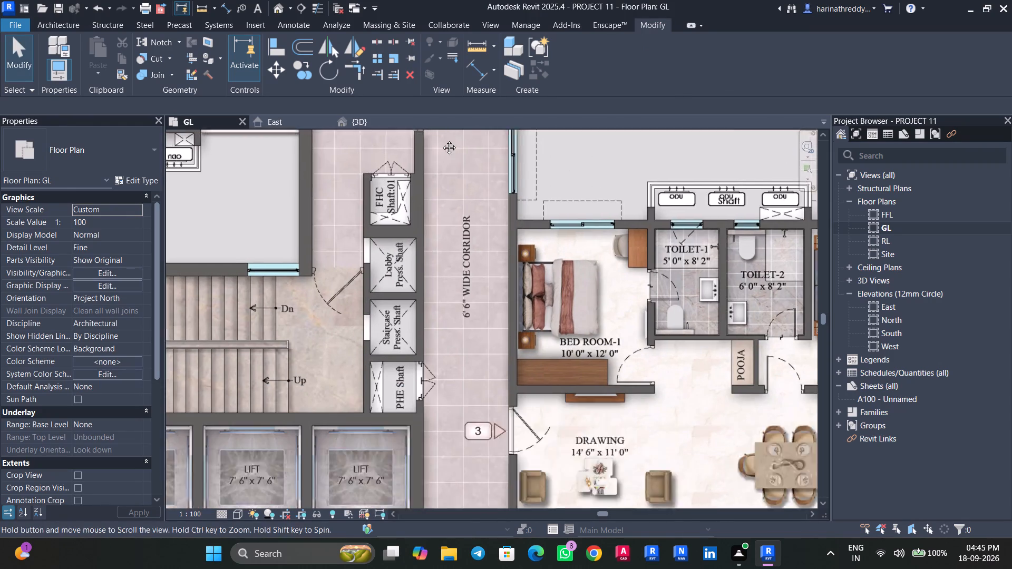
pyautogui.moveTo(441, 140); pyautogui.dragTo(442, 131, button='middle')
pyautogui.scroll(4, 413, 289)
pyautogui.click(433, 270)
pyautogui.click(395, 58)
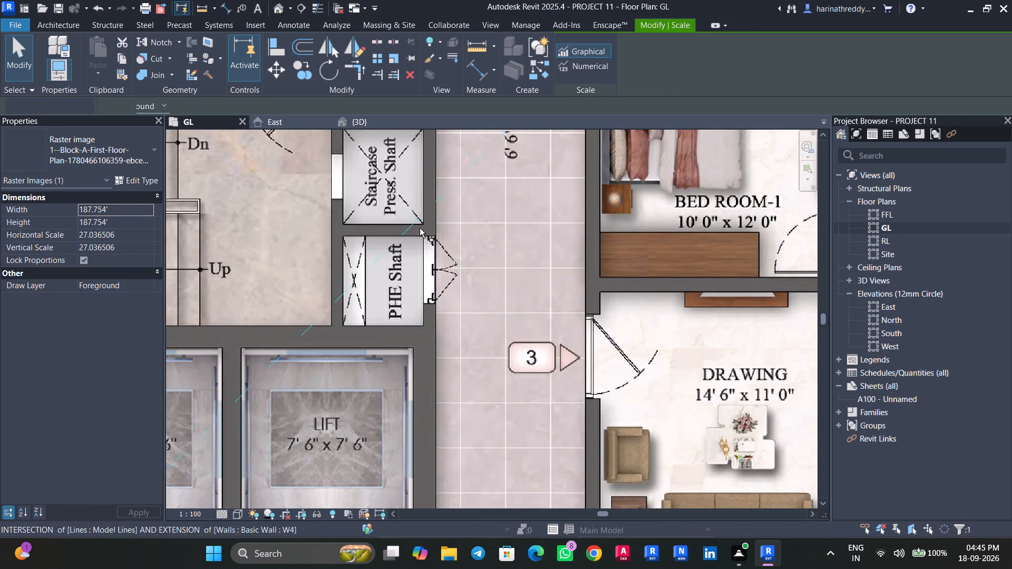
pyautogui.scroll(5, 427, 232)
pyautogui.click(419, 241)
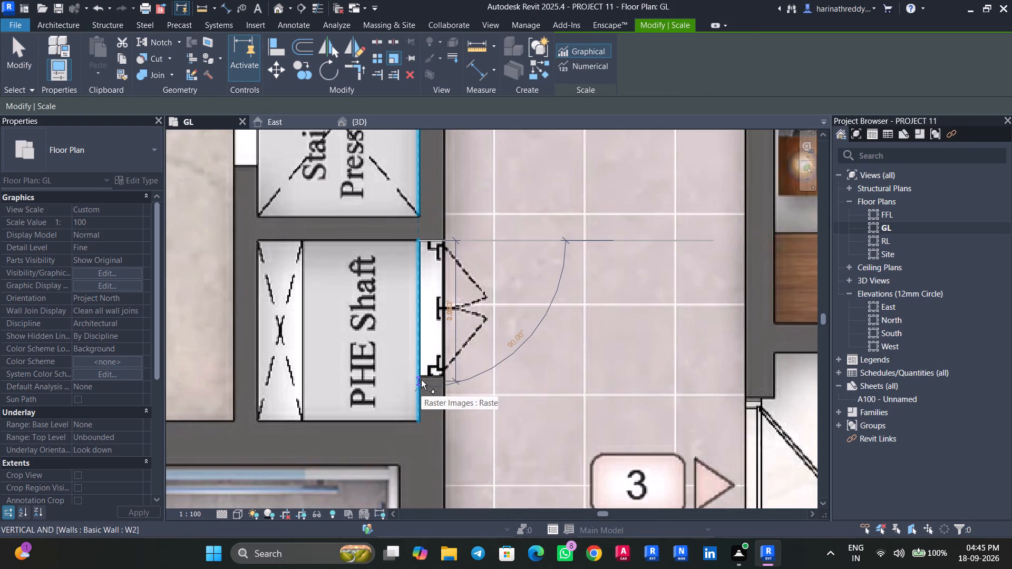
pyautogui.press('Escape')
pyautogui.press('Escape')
# Place a 3' Doors_ExtDbl_Flush double door in the PHE Shaft's corridor-side wall, opening onto the corridor.
pyautogui.write('DR')
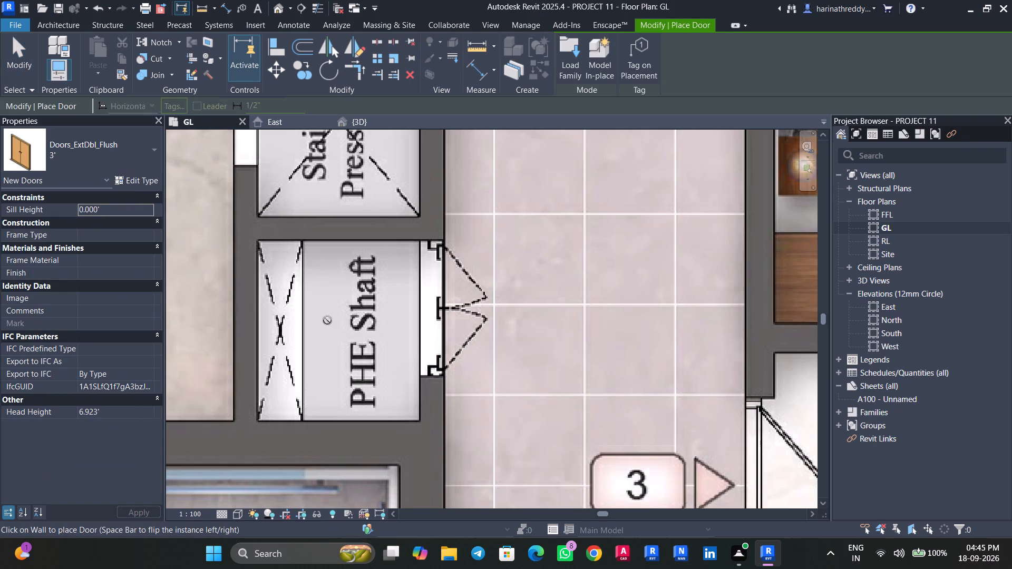
pyautogui.click(422, 338)
pyautogui.press('Escape')
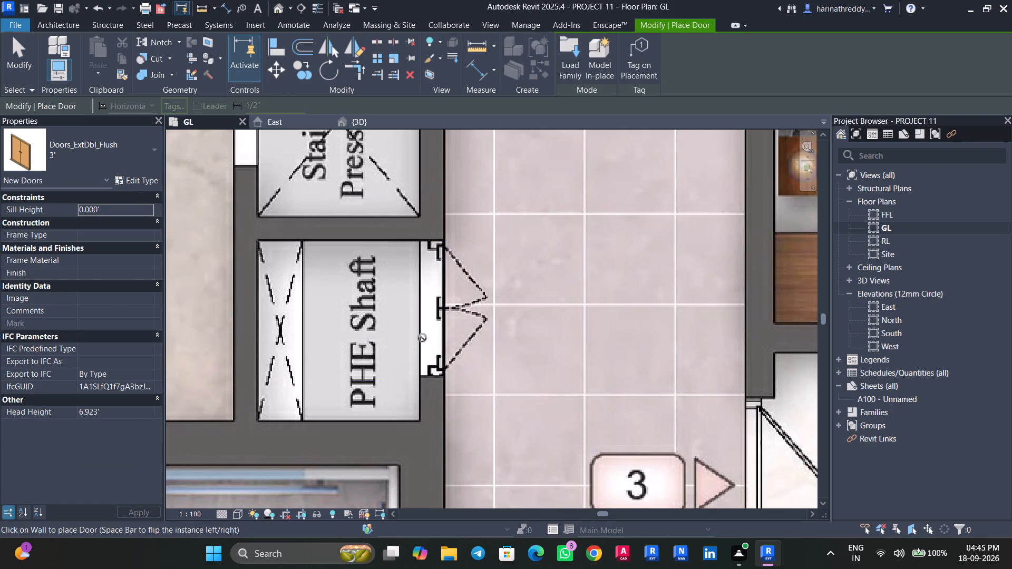
pyautogui.press('Escape')
# Pin the first-floor reference plan image in place.
pyautogui.scroll(-20, 363, 337)
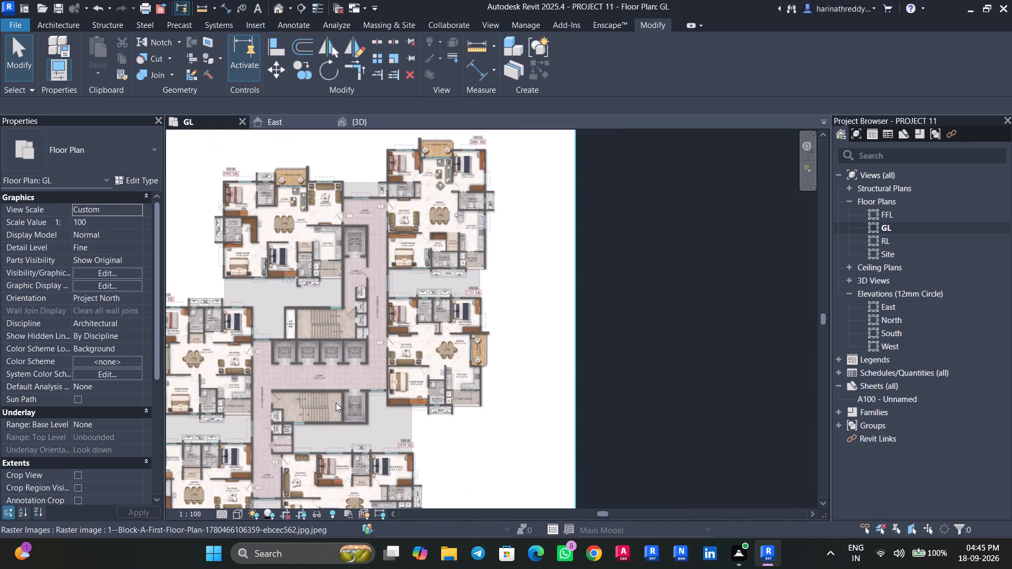
pyautogui.scroll(2, 445, 432)
pyautogui.moveTo(463, 443); pyautogui.dragTo(528, 418, button='middle')
pyautogui.scroll(1, 549, 421)
pyautogui.moveTo(550, 421); pyautogui.dragTo(612, 400, button='middle')
pyautogui.scroll(-5, 614, 396)
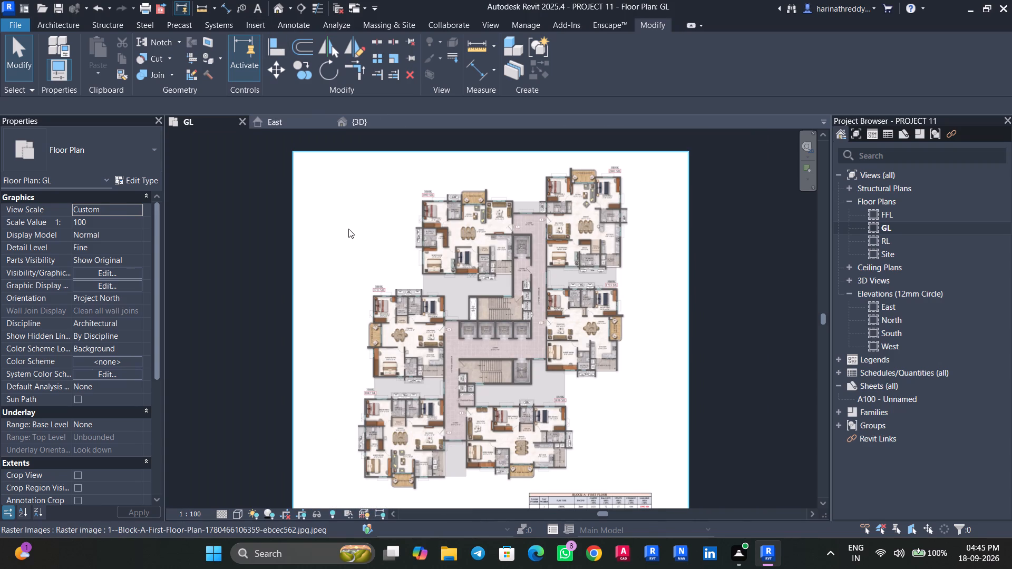
pyautogui.click(348, 229)
pyautogui.click(410, 60)
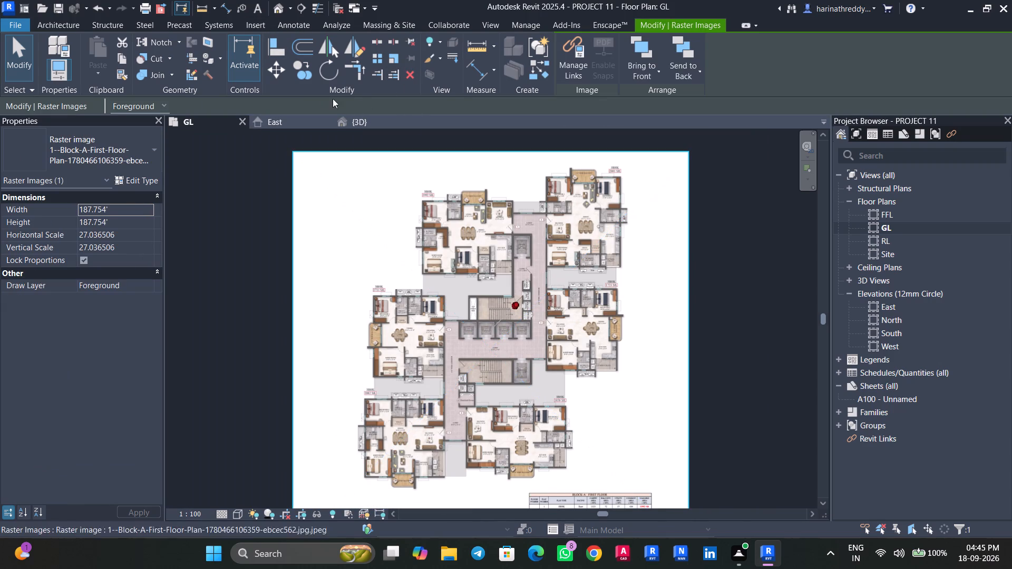
# Unload the linked Block-A first-floor reference plan image from the project's links.
pyautogui.click(255, 25)
pyautogui.click(392, 54)
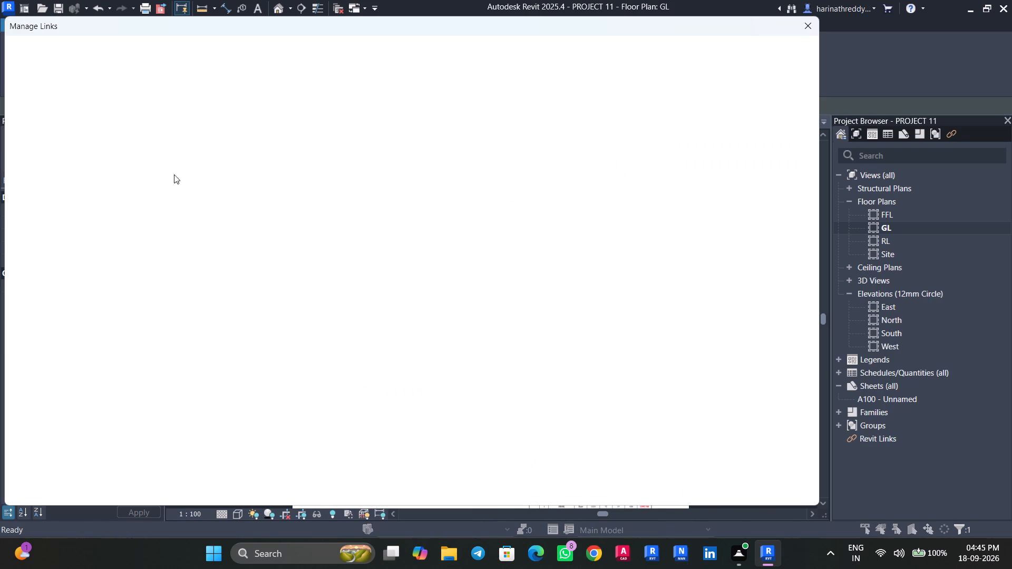
pyautogui.click(112, 135)
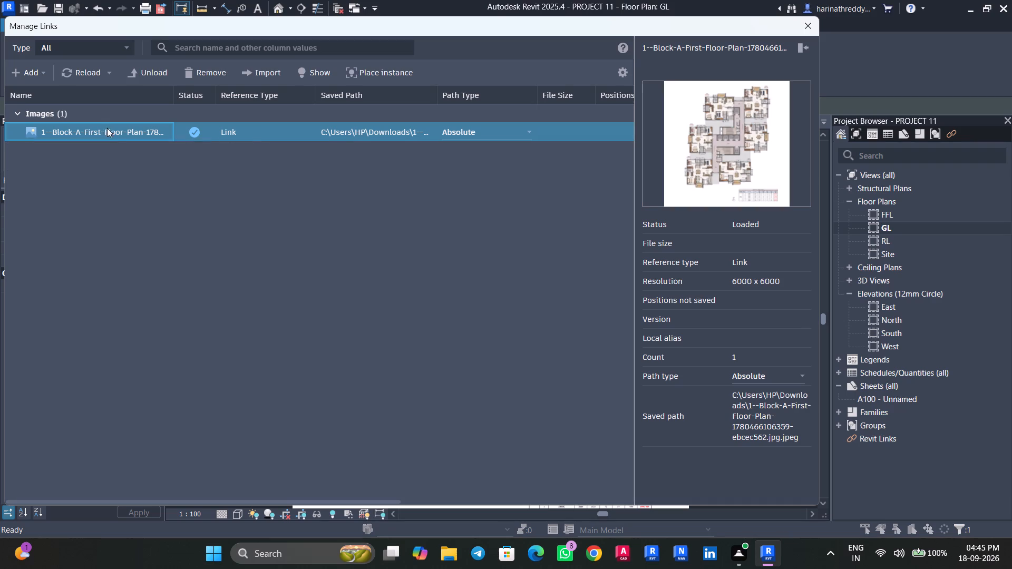
pyautogui.click(149, 74)
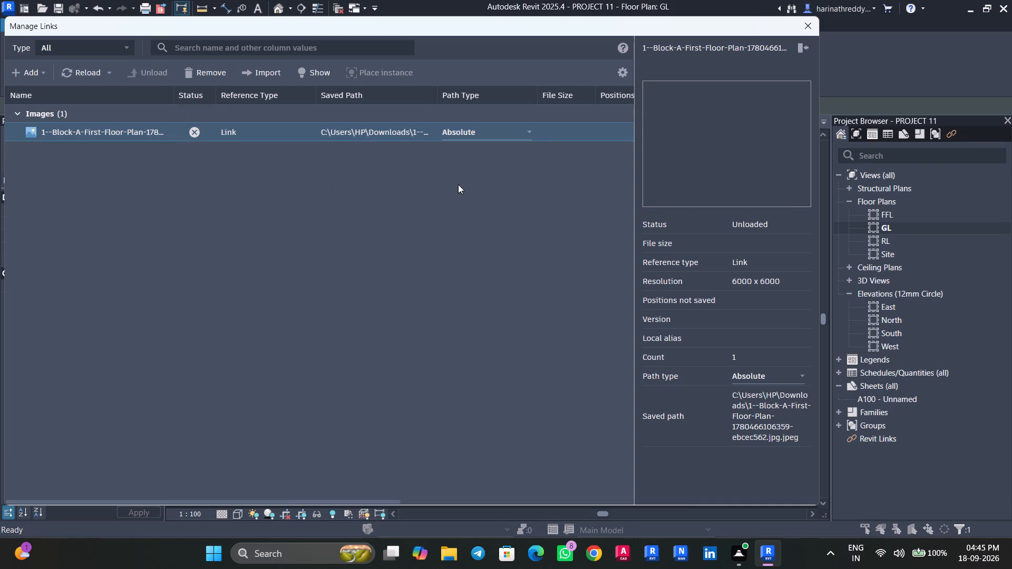
pyautogui.click(810, 26)
# Set the GL floor plan to Fine detail level and the Realistic visual style.
pyautogui.scroll(7, 431, 466)
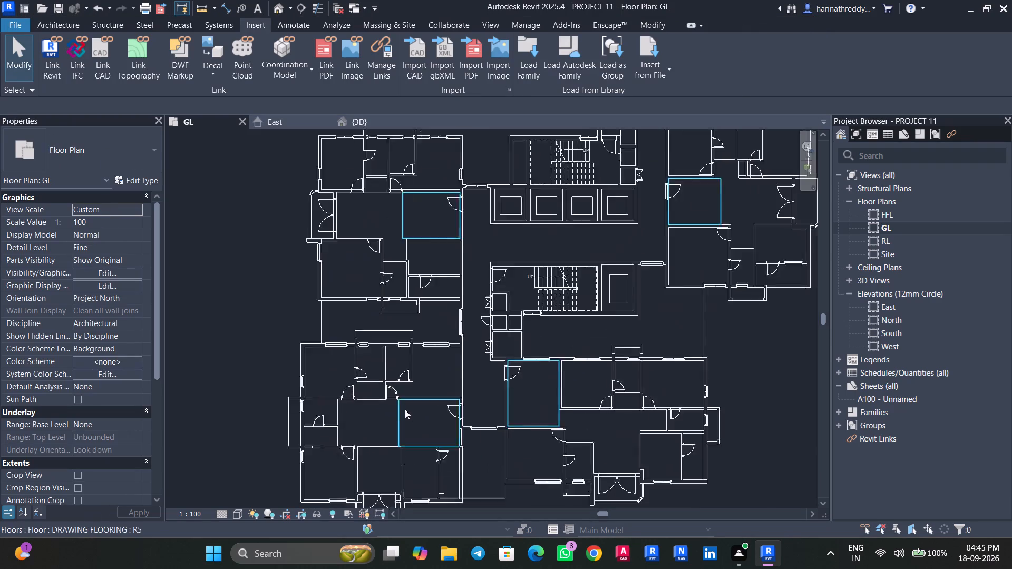
pyautogui.scroll(2, 405, 409)
pyautogui.click(239, 511)
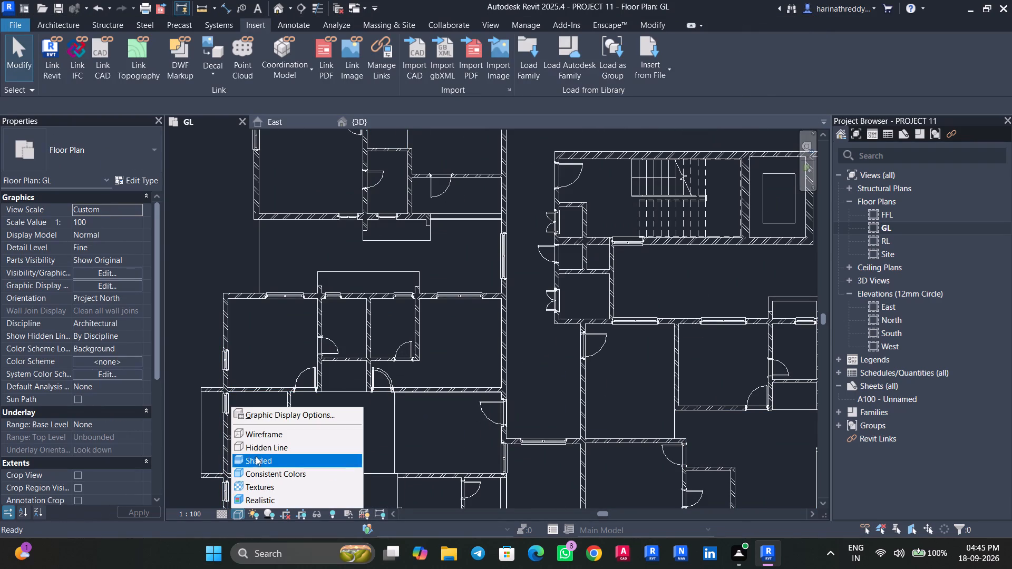
pyautogui.click(255, 457)
pyautogui.click(218, 512)
pyautogui.click(224, 501)
pyautogui.click(233, 511)
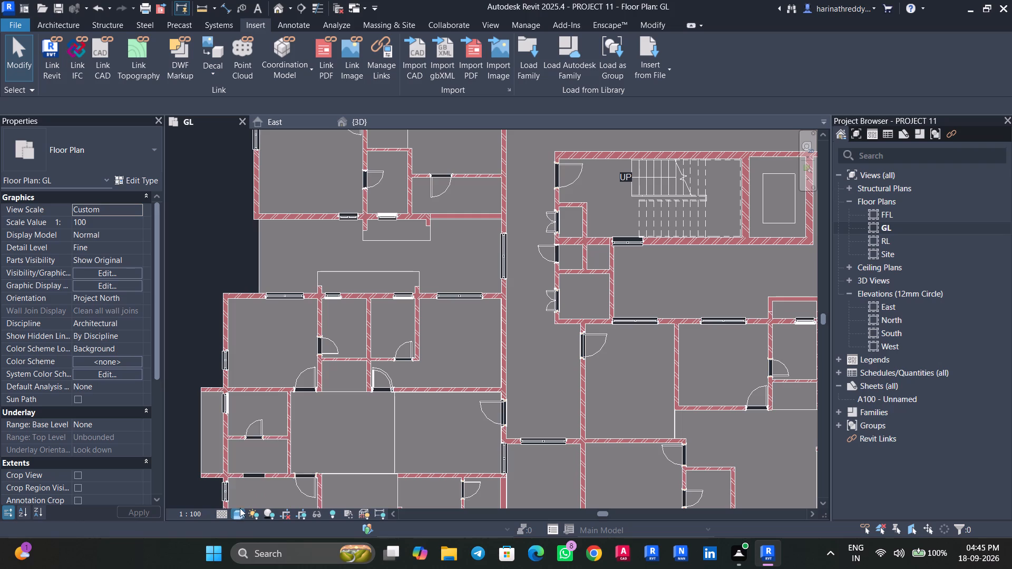
pyautogui.click(245, 502)
# Examine the walls, doors and floor finishes across the whole GL floor plan in realistic display.
pyautogui.scroll(6, 342, 391)
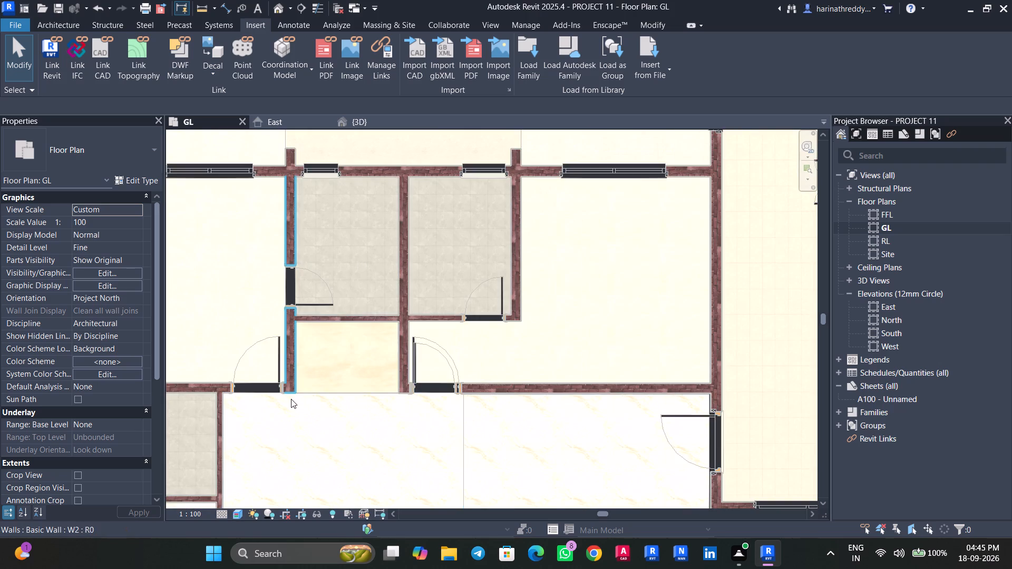
pyautogui.scroll(-11, 291, 399)
pyautogui.scroll(10, 512, 256)
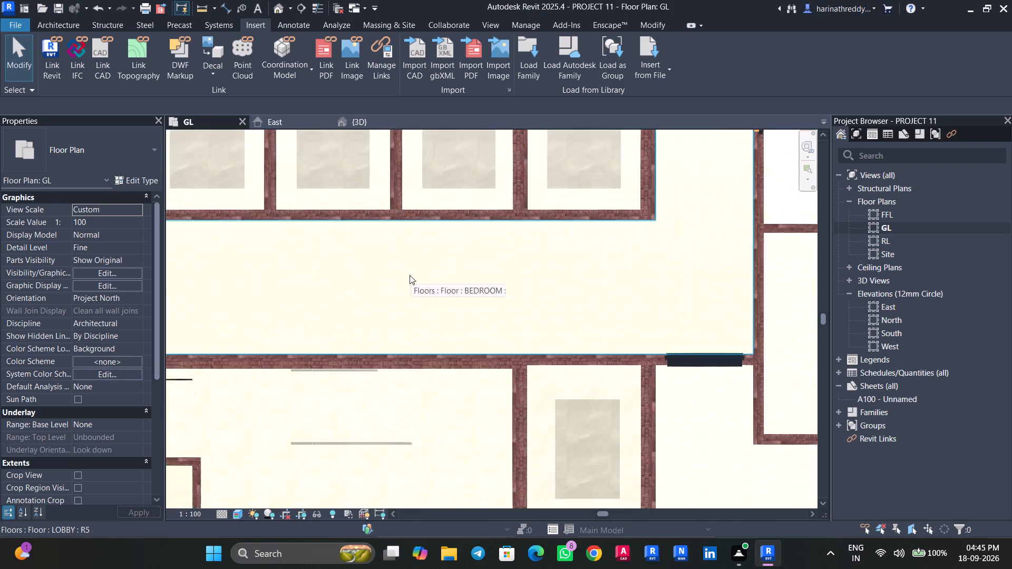
pyautogui.scroll(-9, 410, 275)
pyautogui.scroll(-4, 384, 374)
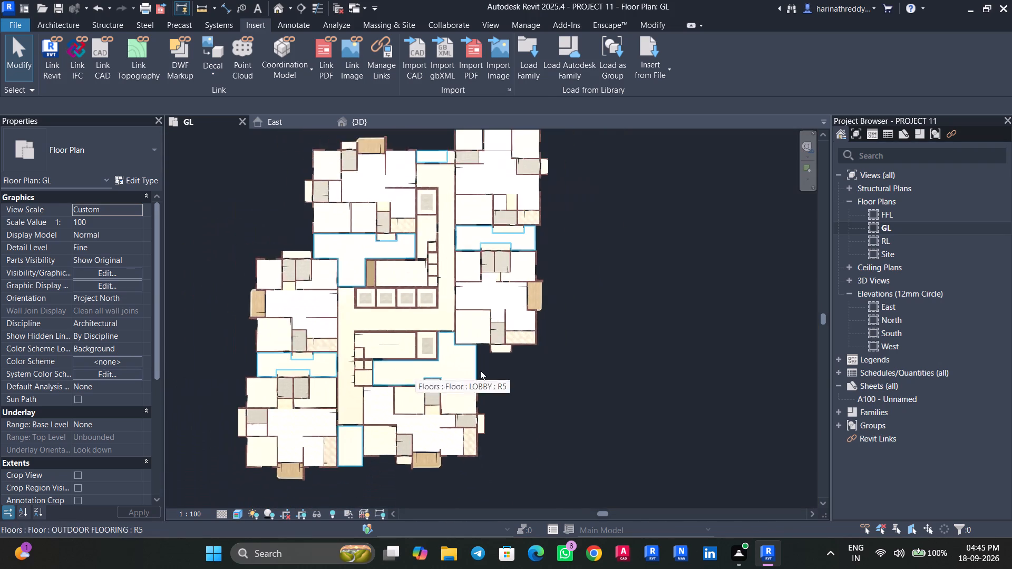
pyautogui.scroll(-3, 543, 370)
pyautogui.keyDown('shift'); pyautogui.moveTo(581, 416); pyautogui.dragTo(556, 437, button='middle'); pyautogui.keyUp('shift')
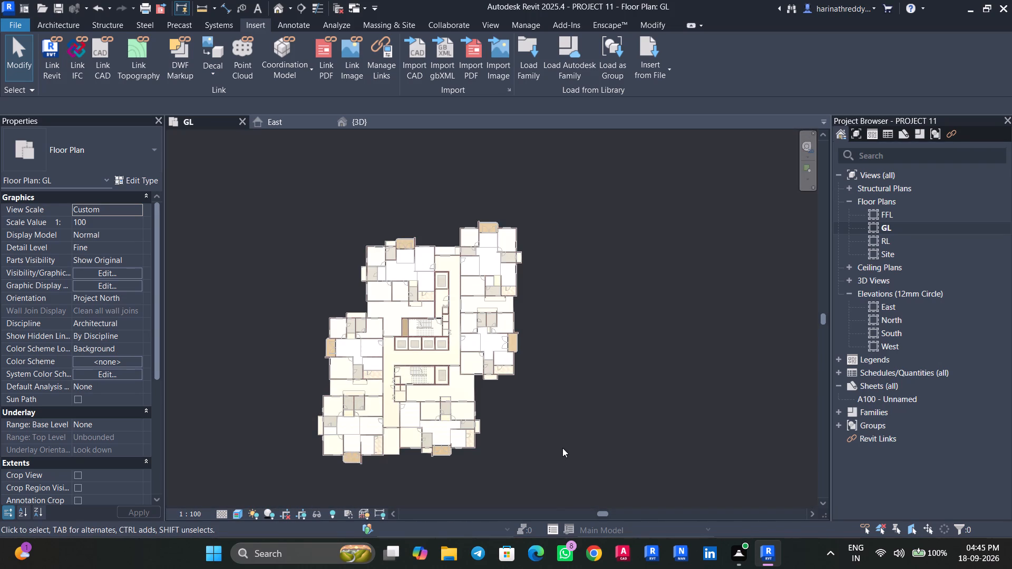
# Inspect the whole building in the 3D view from several angles, including its walls, floors and stairs.
pyautogui.click(375, 121)
pyautogui.scroll(-7, 281, 359)
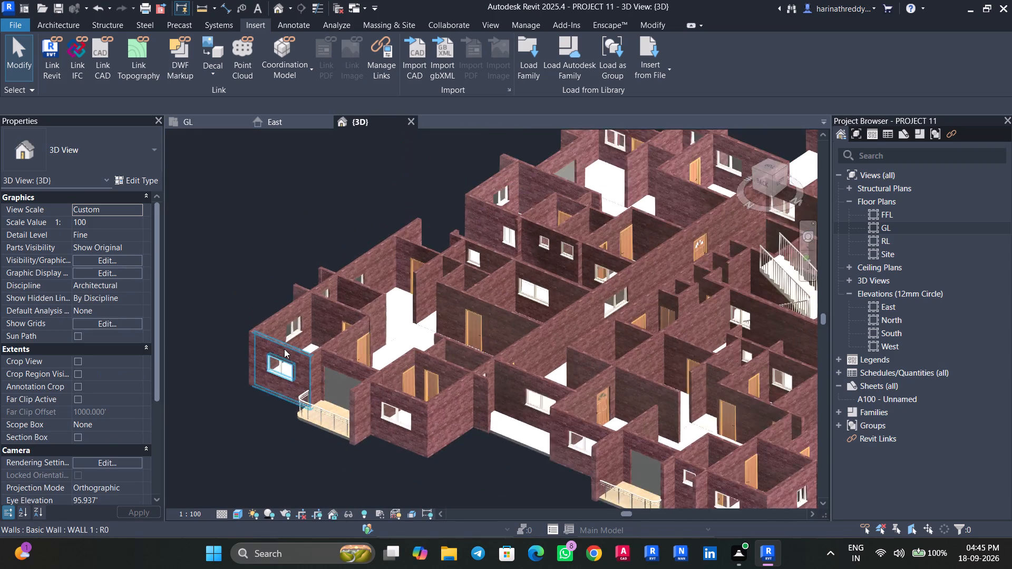
pyautogui.scroll(-11, 284, 349)
pyautogui.scroll(1, 285, 345)
pyautogui.scroll(-5, 285, 345)
pyautogui.keyDown('shift'); pyautogui.moveTo(458, 391); pyautogui.dragTo(492, 351, button='middle'); pyautogui.keyUp('shift')
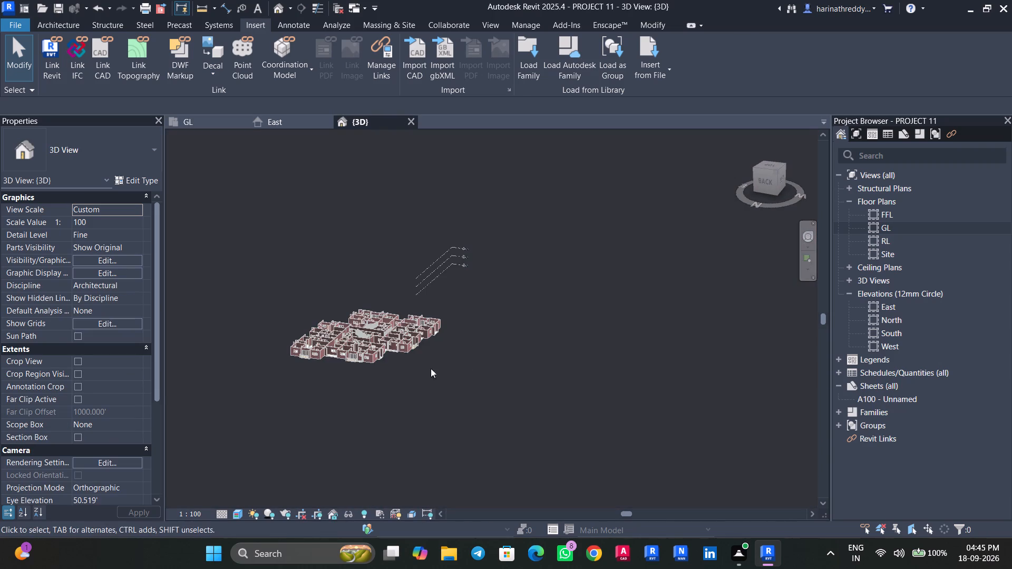
pyautogui.scroll(14, 364, 385)
pyautogui.scroll(1, 328, 336)
pyautogui.keyDown('shift'); pyautogui.moveTo(328, 336); pyautogui.dragTo(357, 219, button='middle'); pyautogui.keyUp('shift')
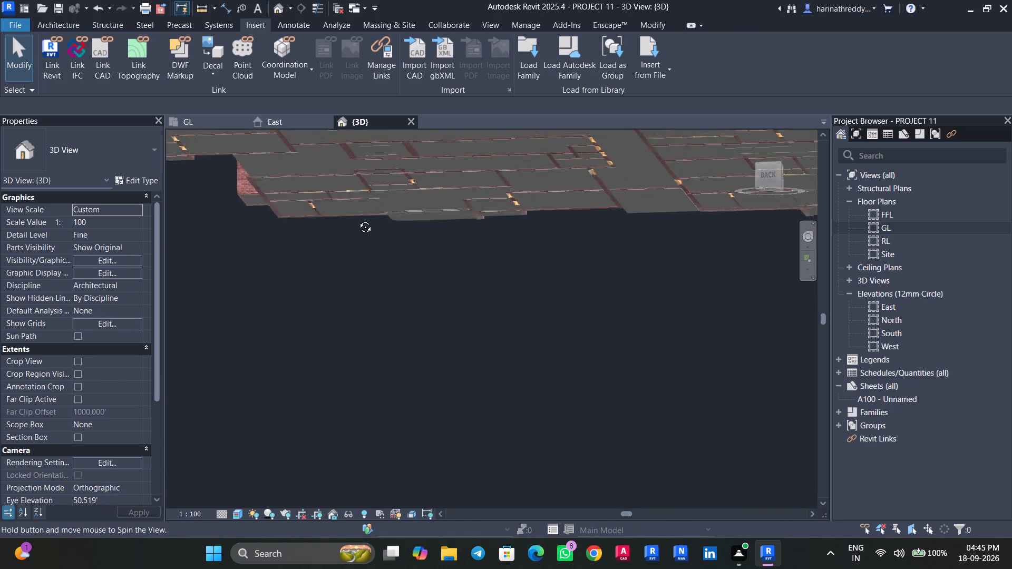
pyautogui.keyDown('shift'); pyautogui.moveTo(357, 219); pyautogui.dragTo(348, 405, button='middle'); pyautogui.keyUp('shift')
pyautogui.scroll(-3, 296, 424)
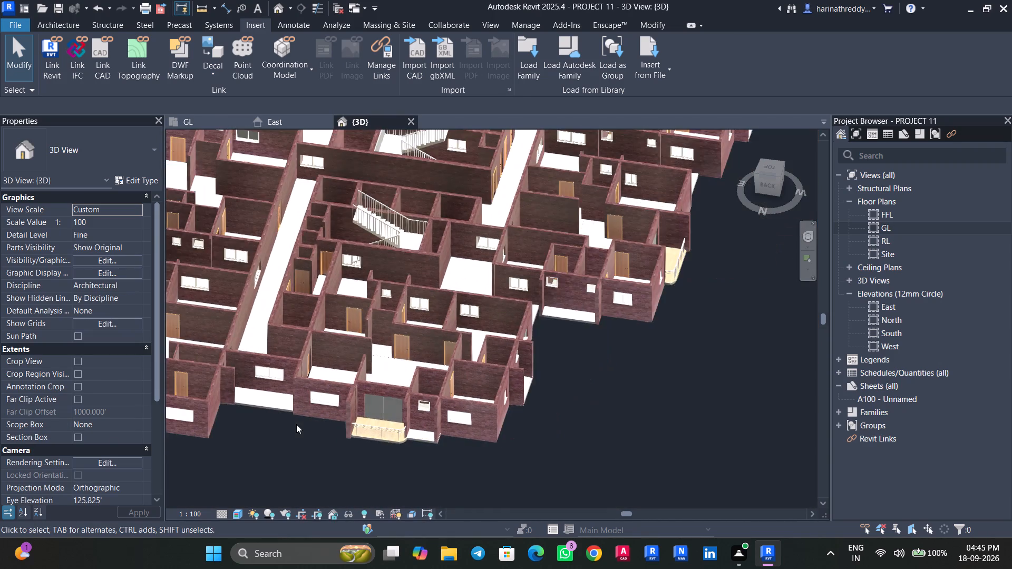
pyautogui.scroll(-8, 296, 424)
# Review the GL floor plan again, examining the corridor, staircase and shaft area closely.
pyautogui.click(208, 124)
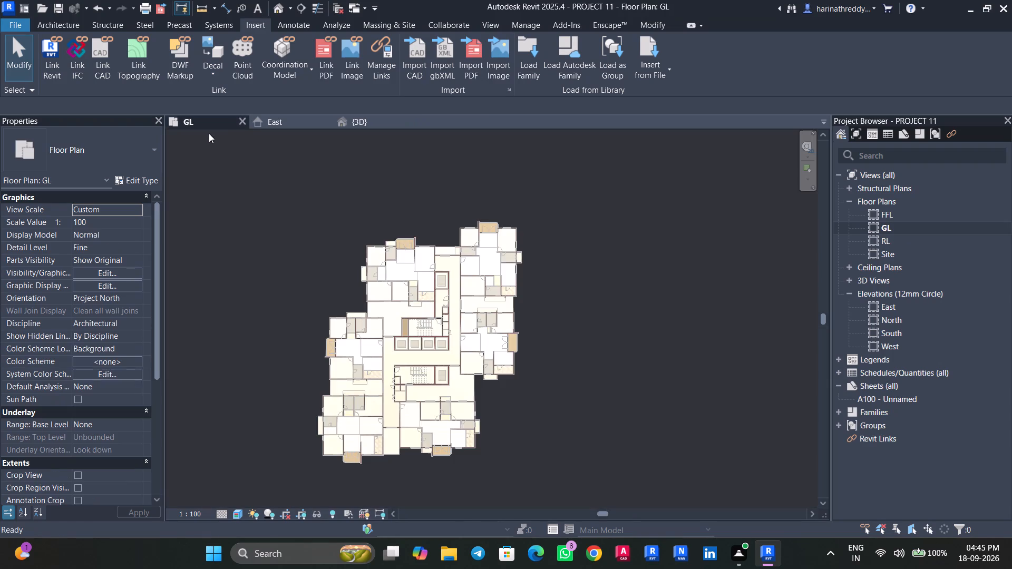
pyautogui.scroll(5, 459, 354)
pyautogui.keyDown('shift'); pyautogui.moveTo(678, 465); pyautogui.dragTo(666, 446, button='middle'); pyautogui.keyUp('shift')
pyautogui.scroll(-2, 650, 462)
pyautogui.scroll(4, 429, 413)
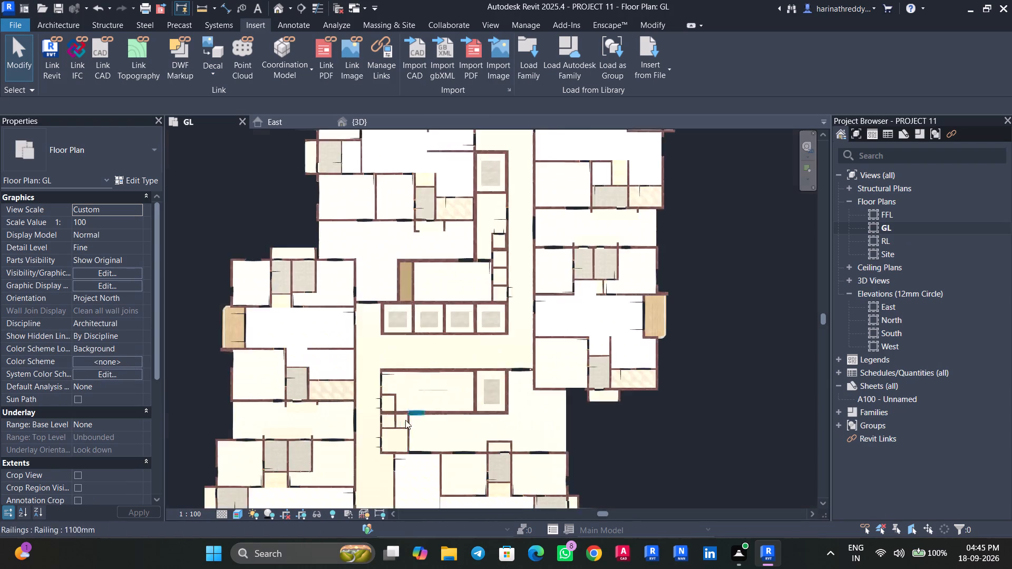
pyautogui.scroll(7, 405, 420)
pyautogui.scroll(6, 321, 407)
pyautogui.scroll(-5, 275, 446)
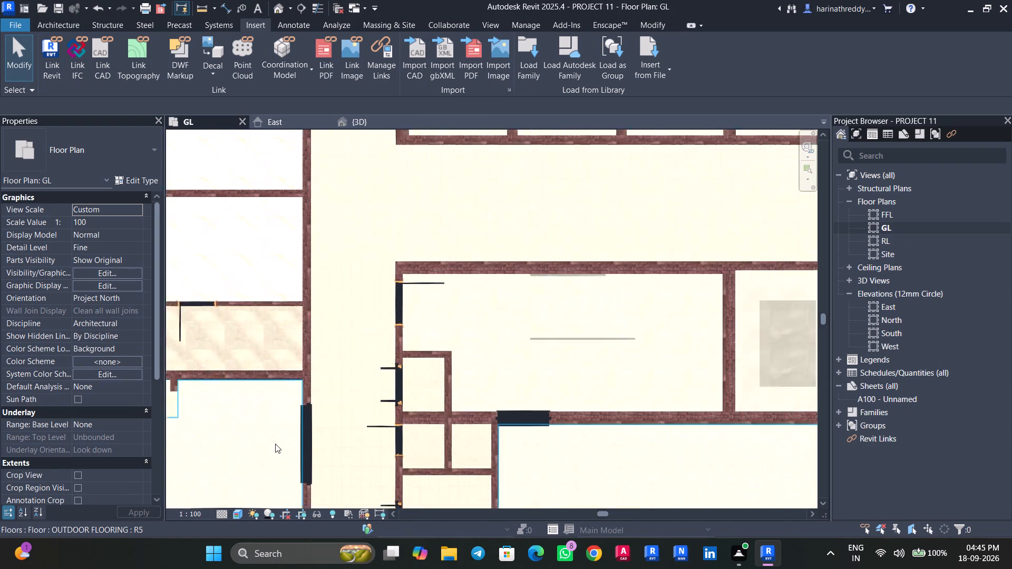
pyautogui.scroll(-4, 275, 444)
# Return to the 3D view and examine the whole building from a lower angle.
pyautogui.click(374, 124)
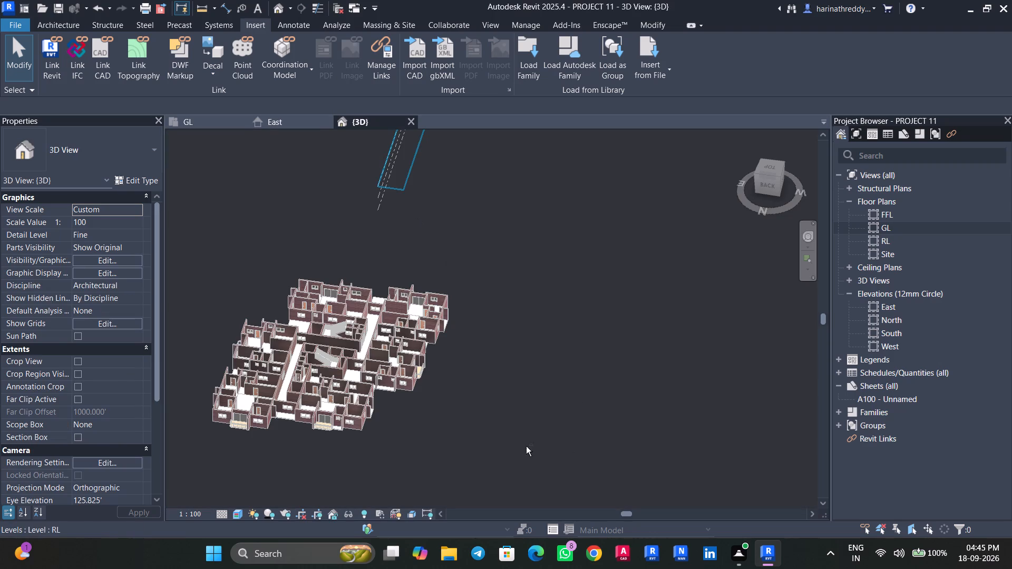
pyautogui.keyDown('shift'); pyautogui.moveTo(523, 442); pyautogui.dragTo(541, 351, button='middle'); pyautogui.keyUp('shift')
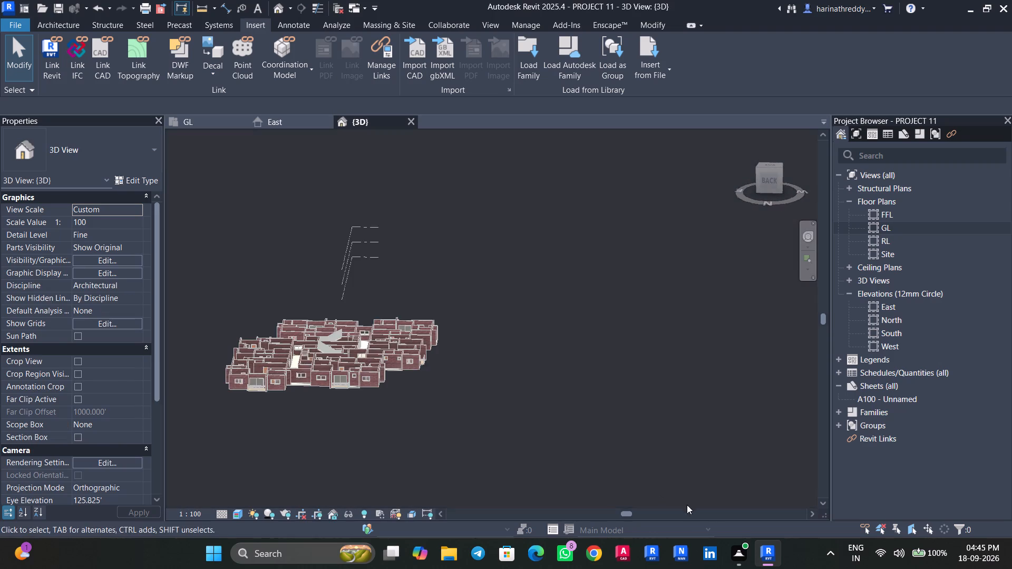
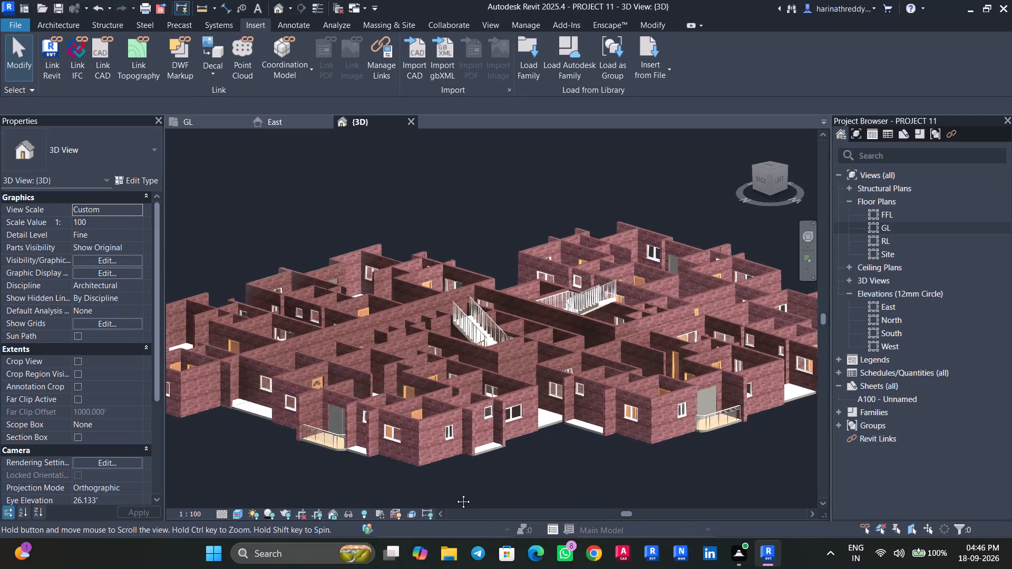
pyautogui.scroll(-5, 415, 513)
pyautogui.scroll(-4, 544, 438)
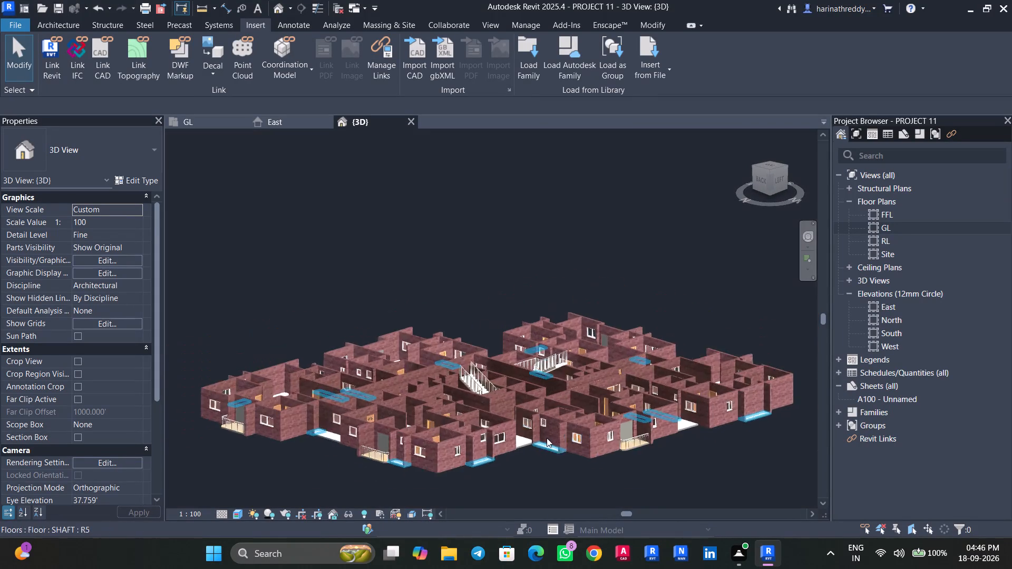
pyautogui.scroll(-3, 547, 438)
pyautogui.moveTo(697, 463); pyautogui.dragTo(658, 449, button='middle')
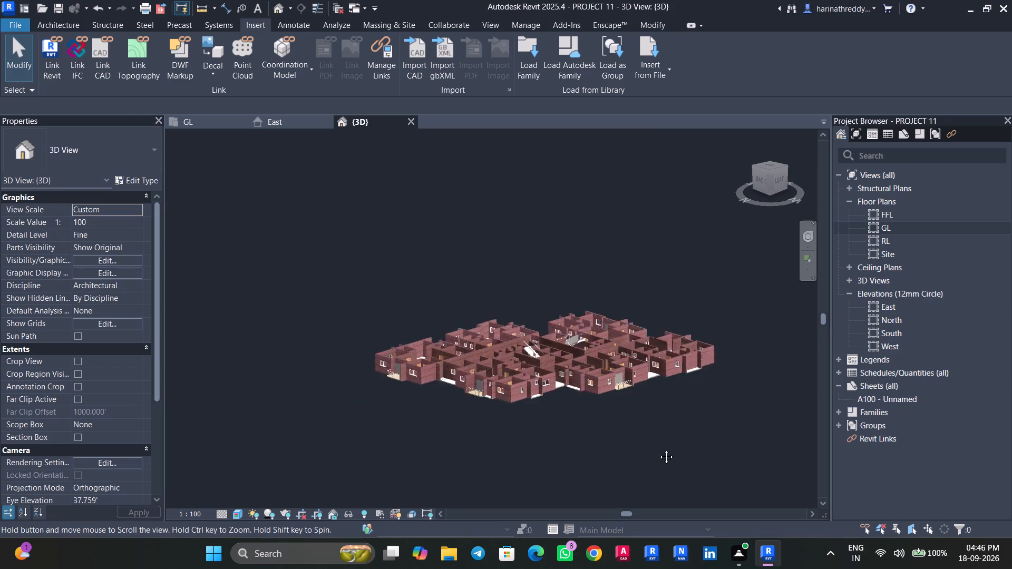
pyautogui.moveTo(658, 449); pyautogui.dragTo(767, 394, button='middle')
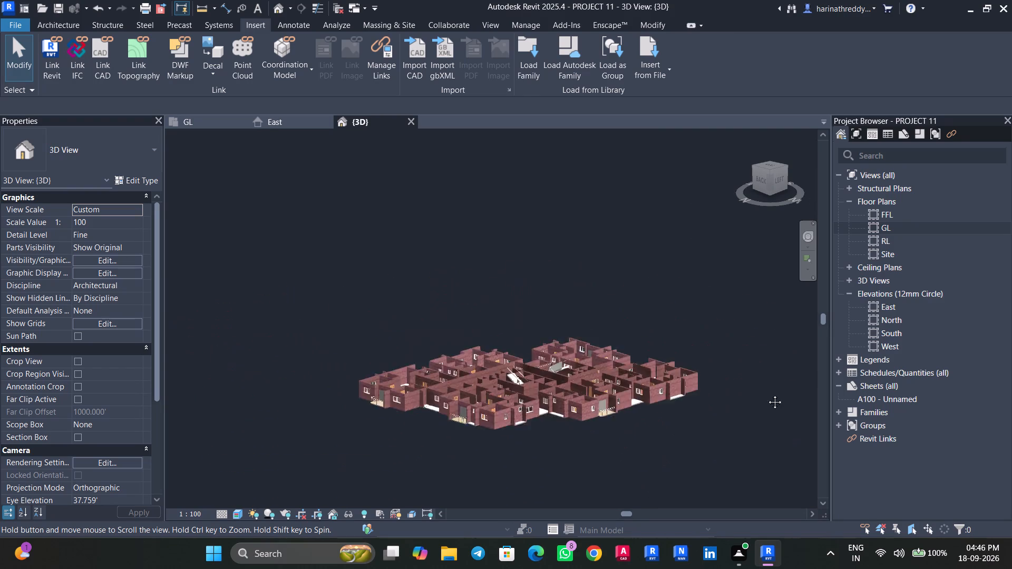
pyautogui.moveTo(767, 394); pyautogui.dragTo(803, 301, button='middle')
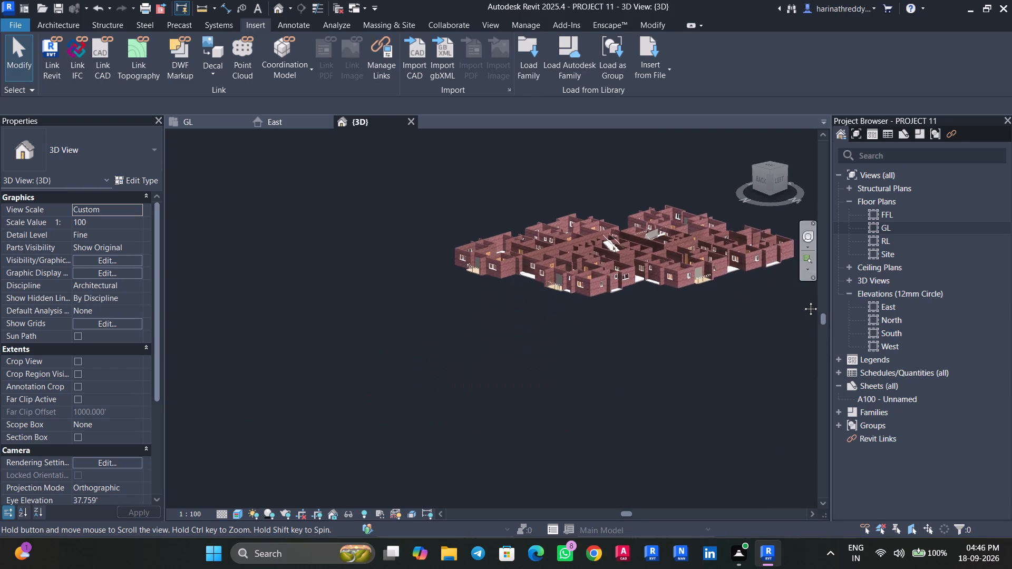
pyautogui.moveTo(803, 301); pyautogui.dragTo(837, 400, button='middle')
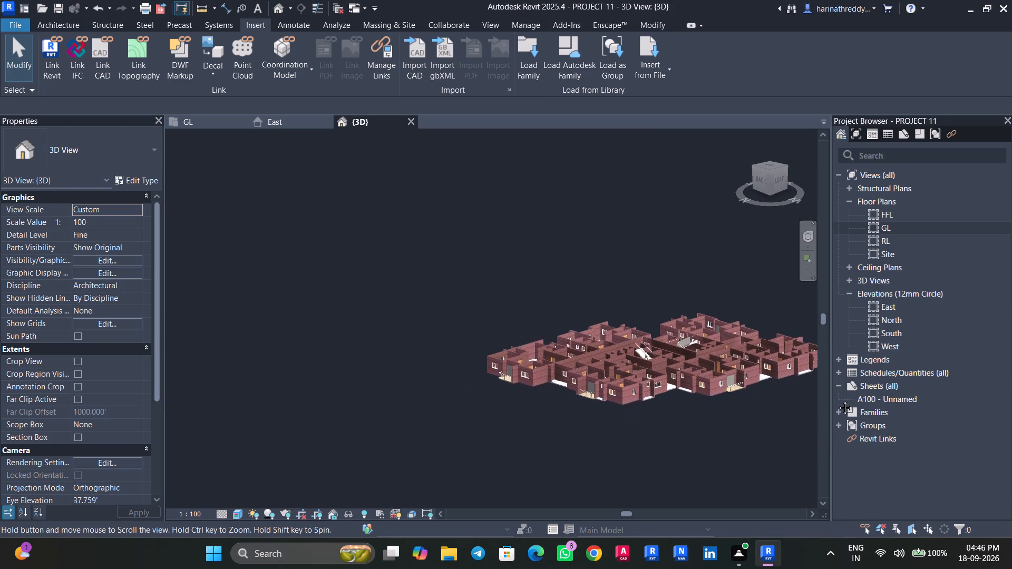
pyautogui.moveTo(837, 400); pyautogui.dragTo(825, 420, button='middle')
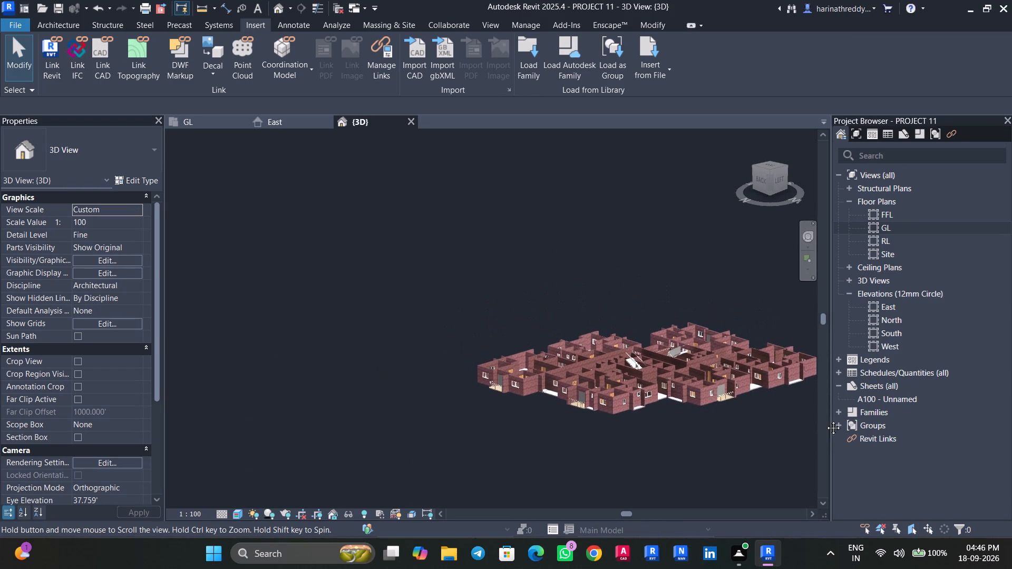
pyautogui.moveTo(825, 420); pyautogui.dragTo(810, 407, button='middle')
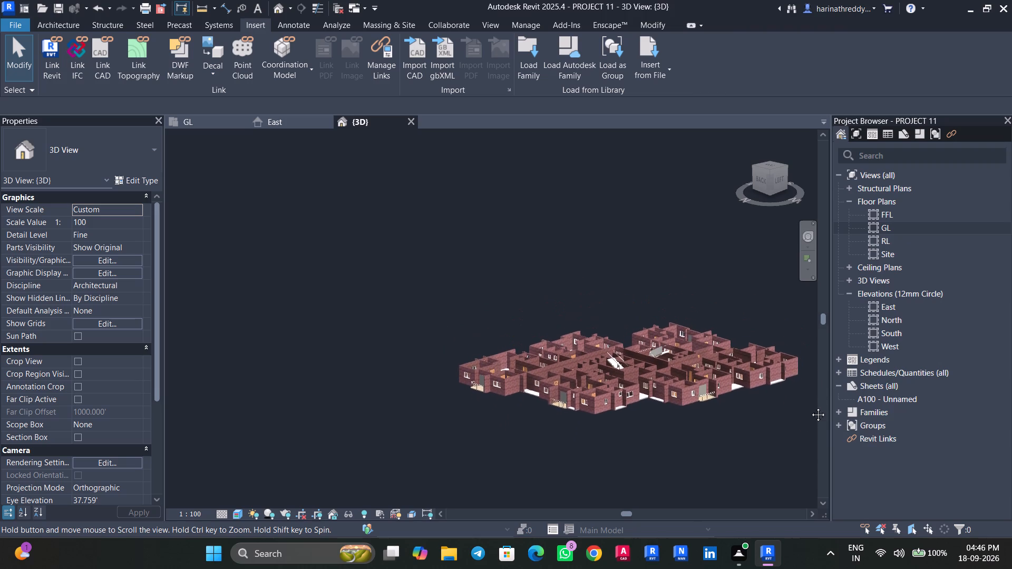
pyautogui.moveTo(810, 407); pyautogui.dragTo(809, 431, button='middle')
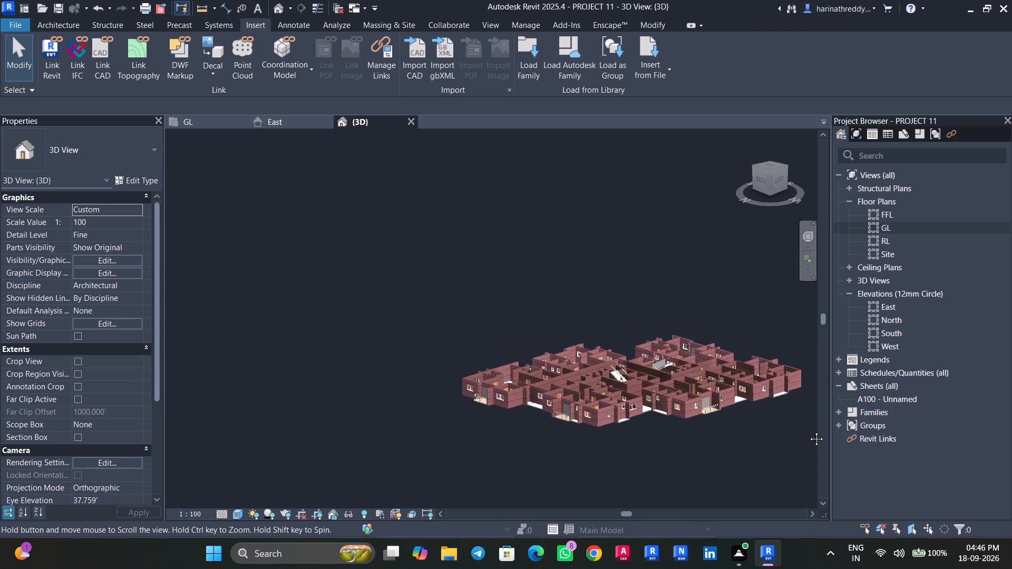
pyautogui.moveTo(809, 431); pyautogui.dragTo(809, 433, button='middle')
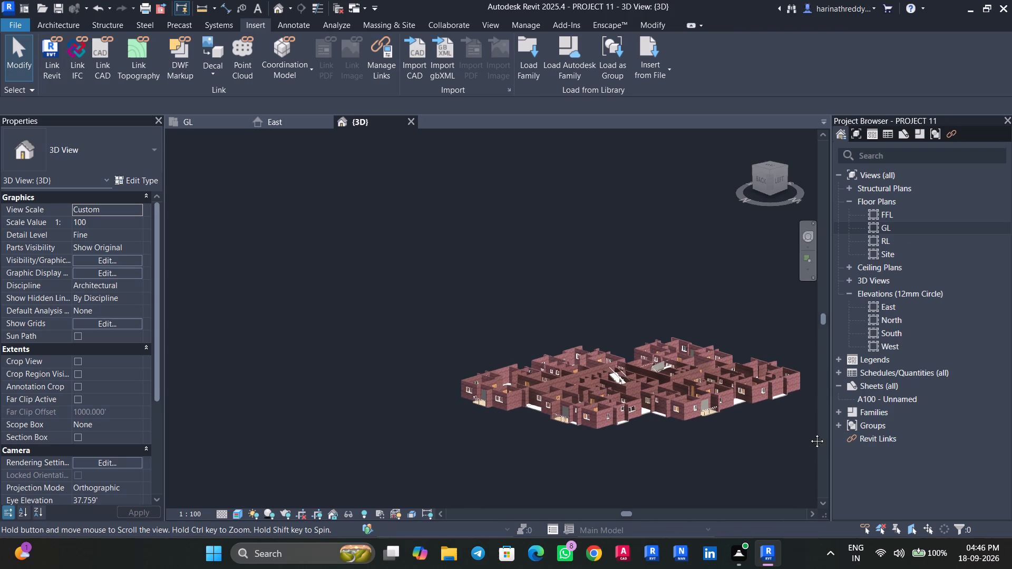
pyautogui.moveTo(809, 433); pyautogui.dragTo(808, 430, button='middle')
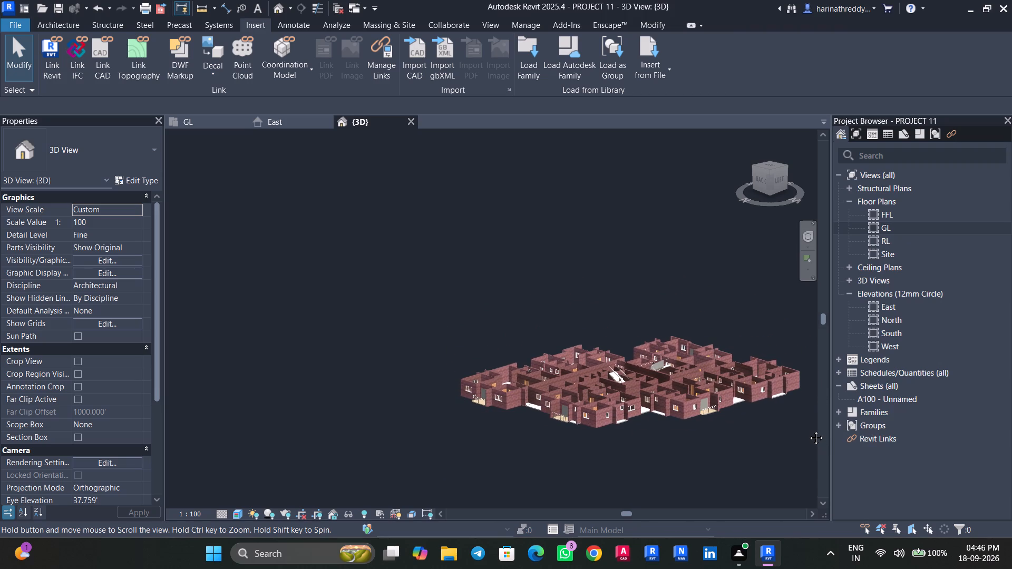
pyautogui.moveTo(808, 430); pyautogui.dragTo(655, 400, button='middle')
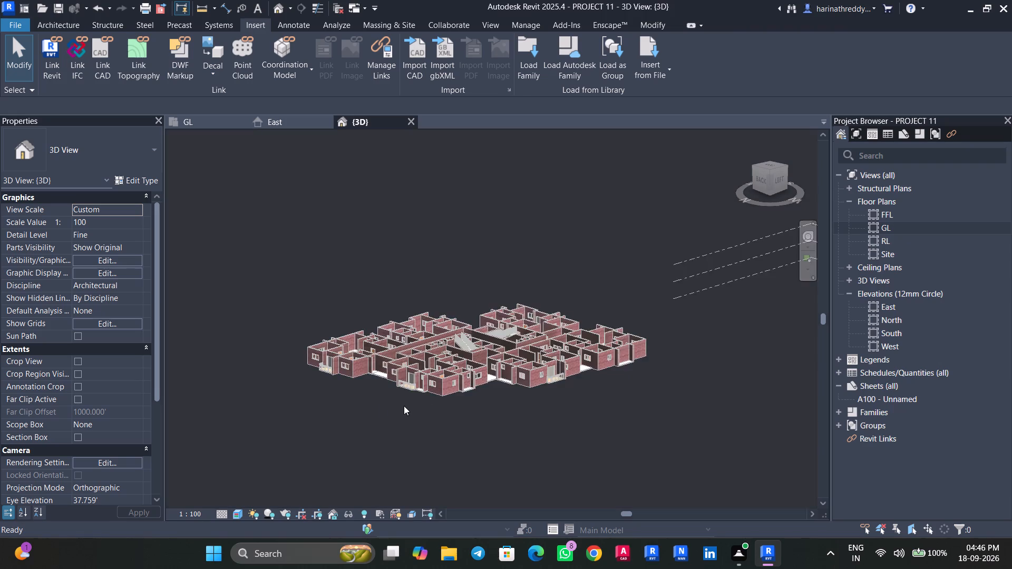
# Save the project.
pyautogui.scroll(9, 379, 403)
pyautogui.hotkey('ctrl', 's')
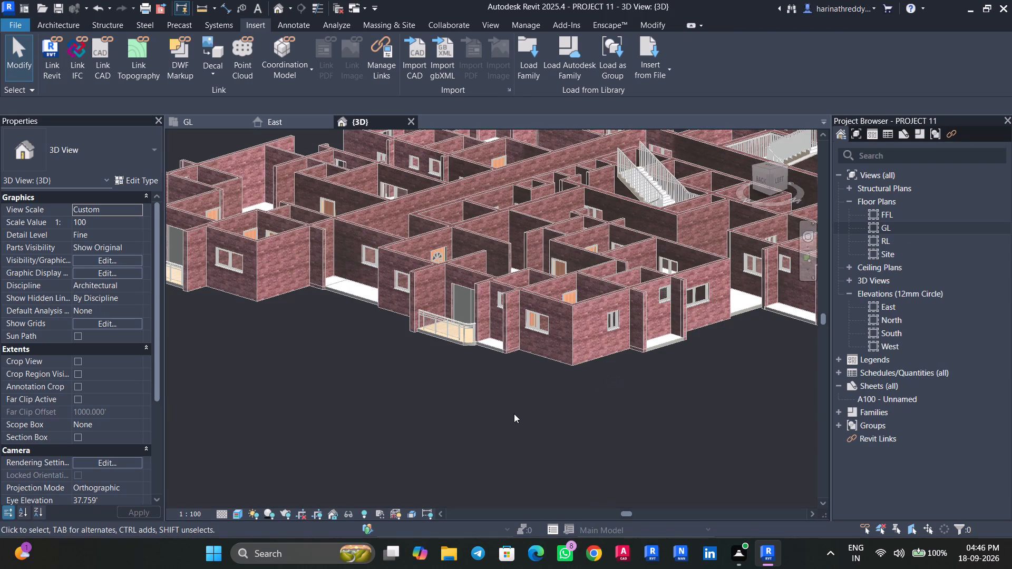
# Examine the building in 3D from directly above and at a lower angle, closing in on the front balconies and exterior walls.
pyautogui.keyDown('shift'); pyautogui.moveTo(510, 407); pyautogui.dragTo(589, 488, button='middle'); pyautogui.keyUp('shift')
pyautogui.scroll(-3, 467, 441)
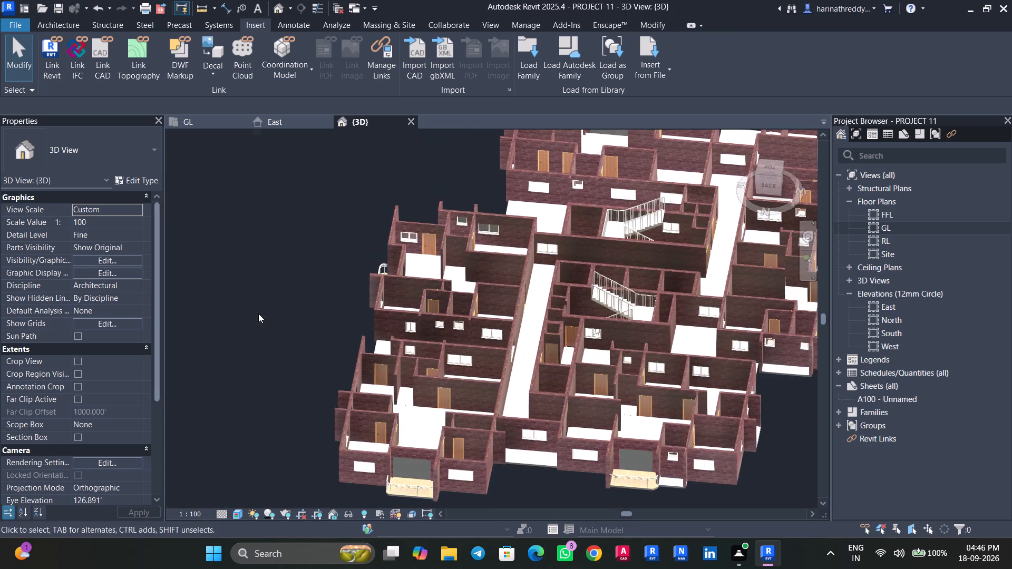
pyautogui.keyDown('shift'); pyautogui.moveTo(264, 318); pyautogui.dragTo(478, 427, button='middle'); pyautogui.keyUp('shift')
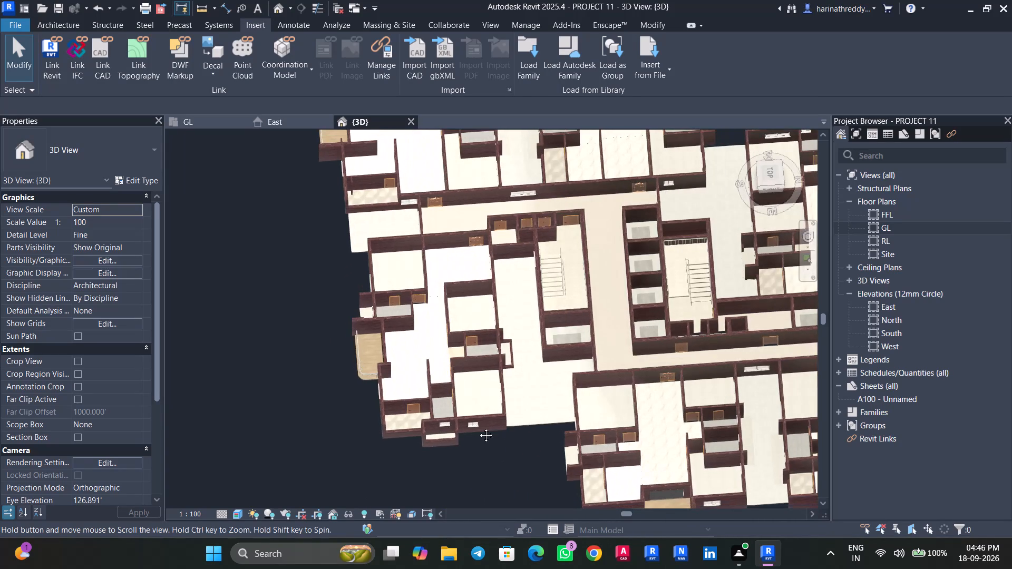
pyautogui.keyDown('shift'); pyautogui.moveTo(478, 427); pyautogui.dragTo(479, 427, button='middle'); pyautogui.keyUp('shift')
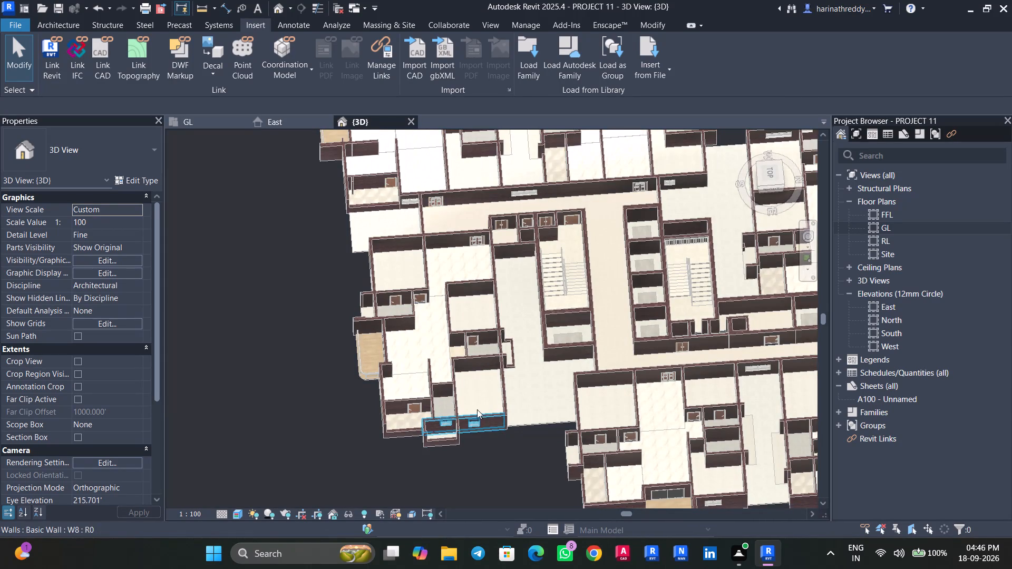
pyautogui.keyDown('shift'); pyautogui.moveTo(314, 464); pyautogui.dragTo(445, 286, button='middle'); pyautogui.keyUp('shift')
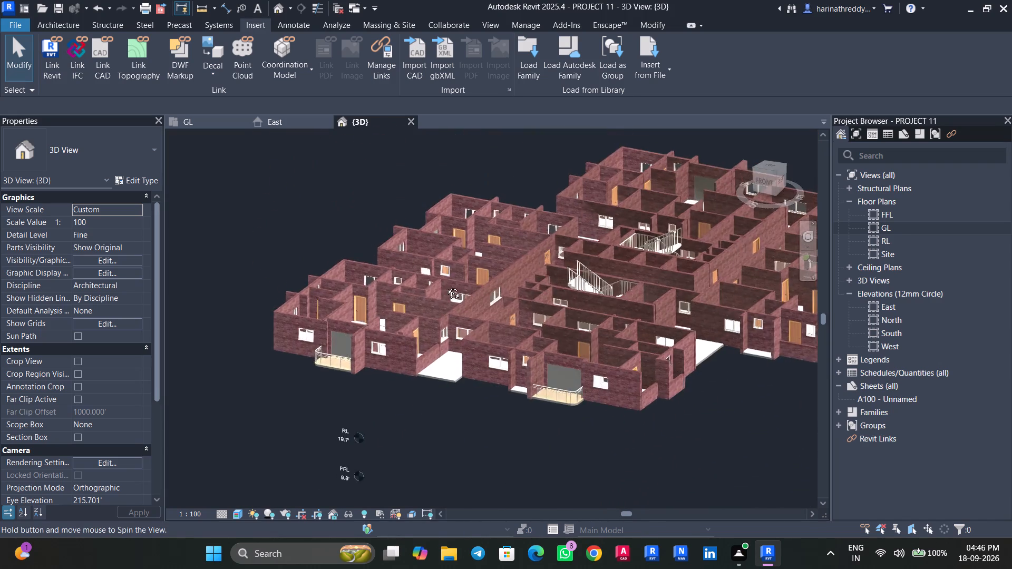
pyautogui.keyDown('shift'); pyautogui.moveTo(445, 286); pyautogui.dragTo(447, 284, button='middle'); pyautogui.keyUp('shift')
pyautogui.scroll(5, 375, 425)
pyautogui.scroll(3, 378, 375)
pyautogui.moveTo(378, 361); pyautogui.dragTo(368, 439, button='middle')
pyautogui.scroll(-2, 368, 436)
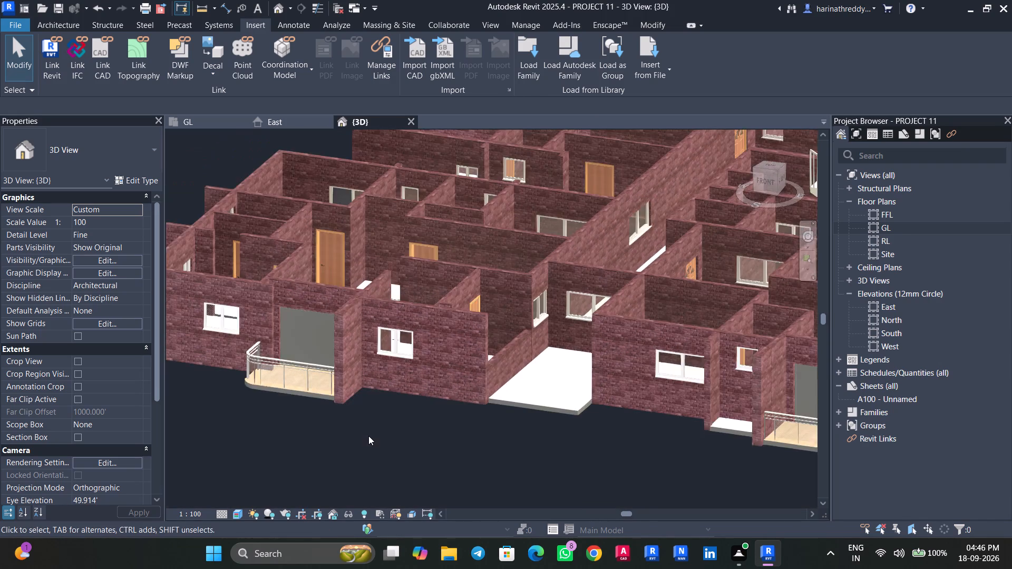
pyautogui.scroll(-4, 368, 436)
pyautogui.scroll(4, 343, 428)
pyautogui.scroll(-1, 343, 428)
pyautogui.moveTo(351, 423); pyautogui.dragTo(375, 414, button='middle')
# Render the 3D view of the front balcony side at printer resolution, 600 DPI.
pyautogui.write('RR')
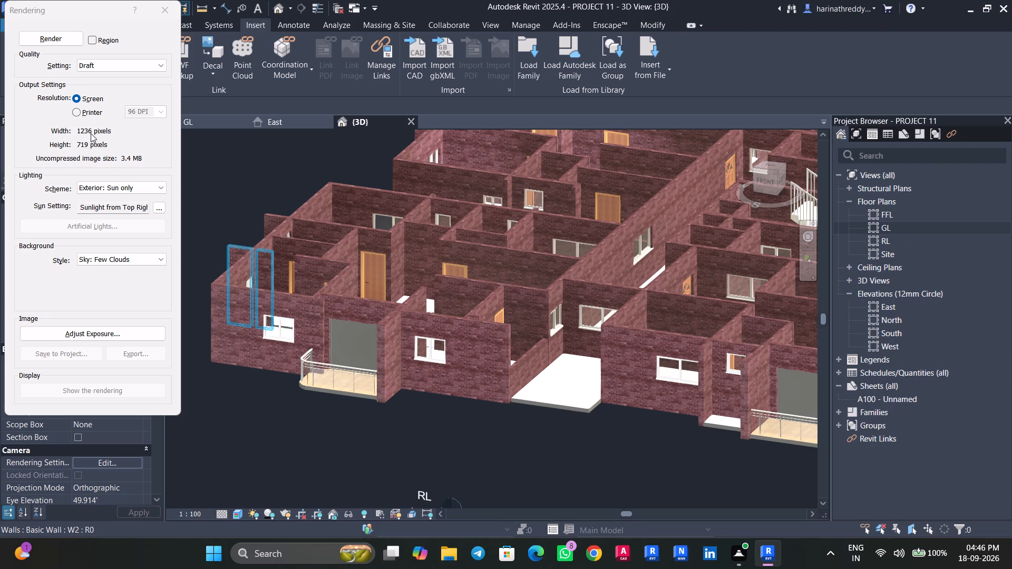
pyautogui.click(87, 116)
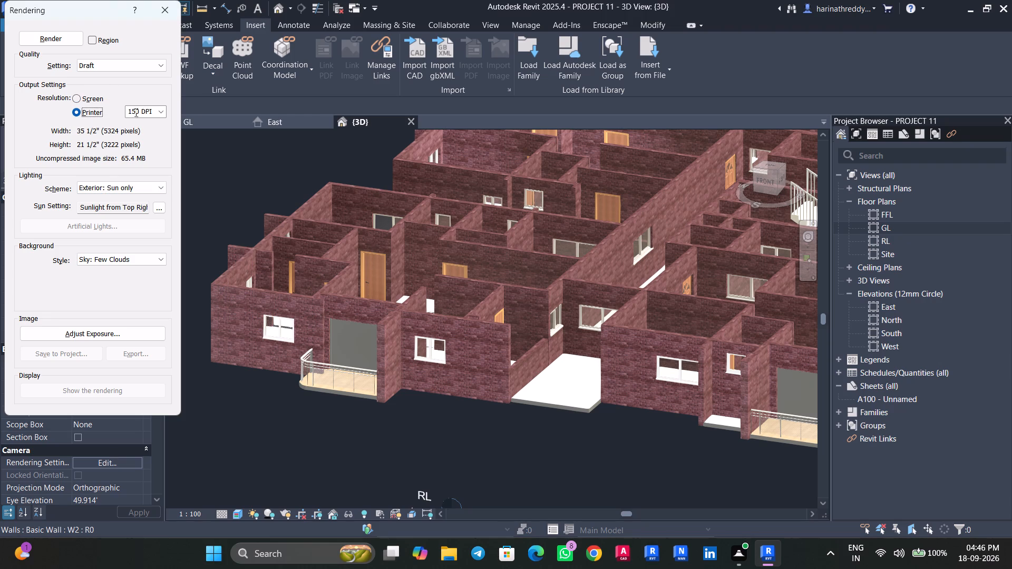
pyautogui.click(145, 112)
pyautogui.click(157, 111)
pyautogui.click(145, 146)
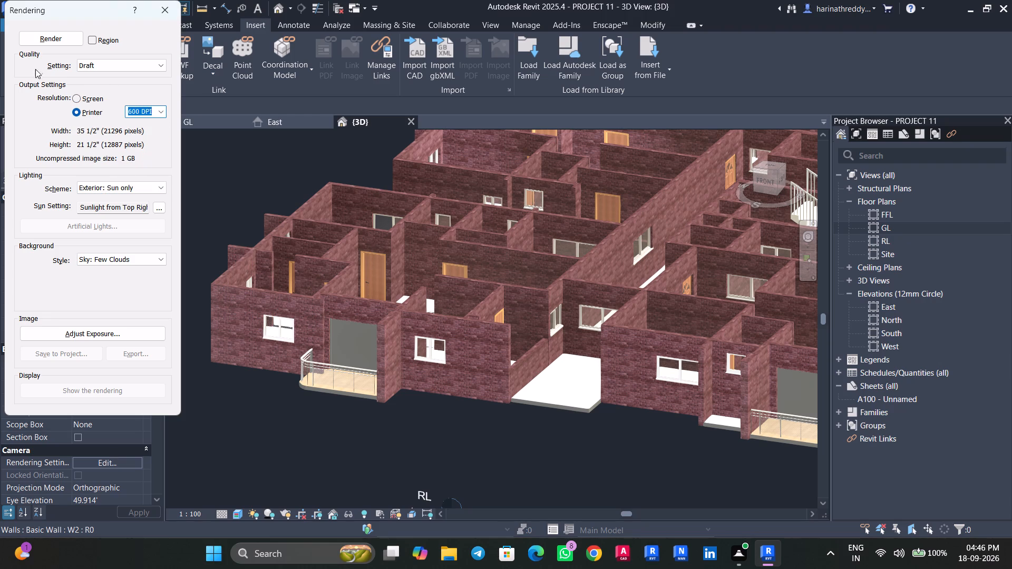
pyautogui.click(50, 45)
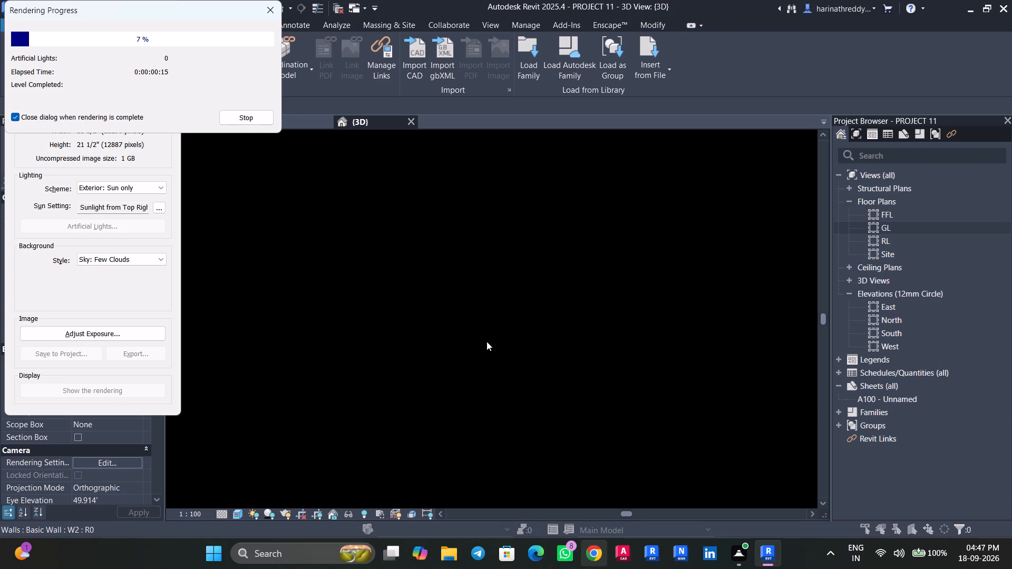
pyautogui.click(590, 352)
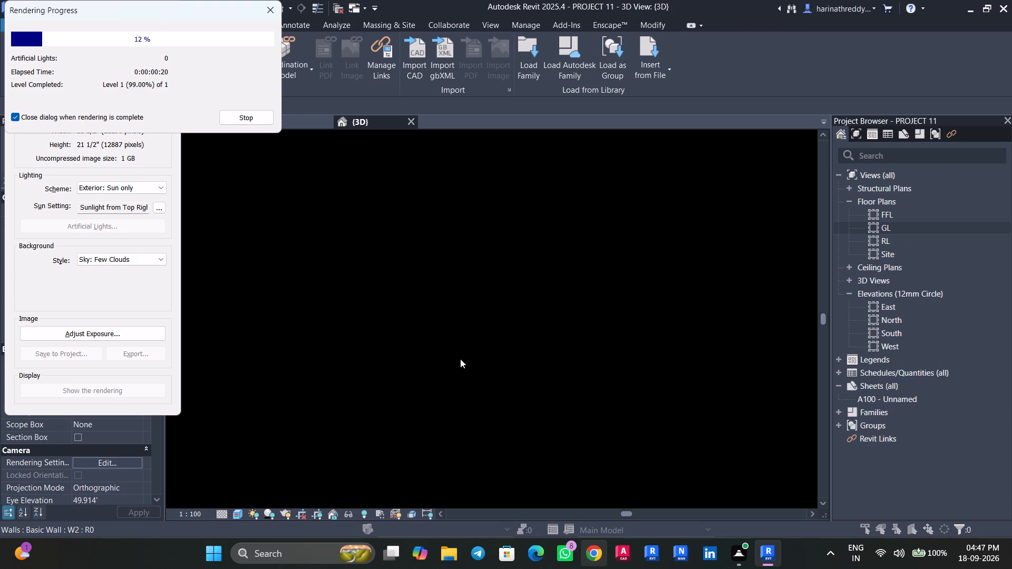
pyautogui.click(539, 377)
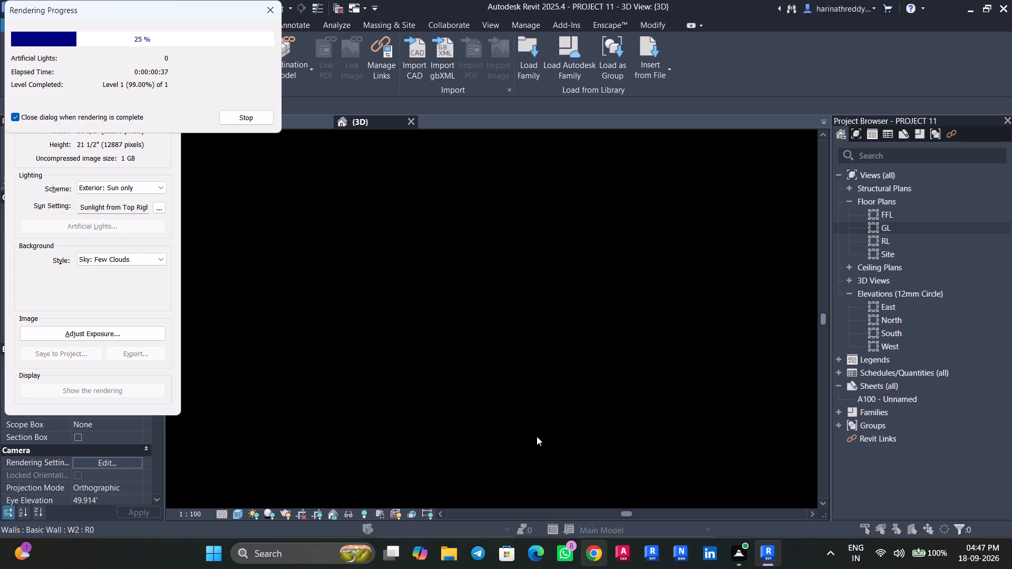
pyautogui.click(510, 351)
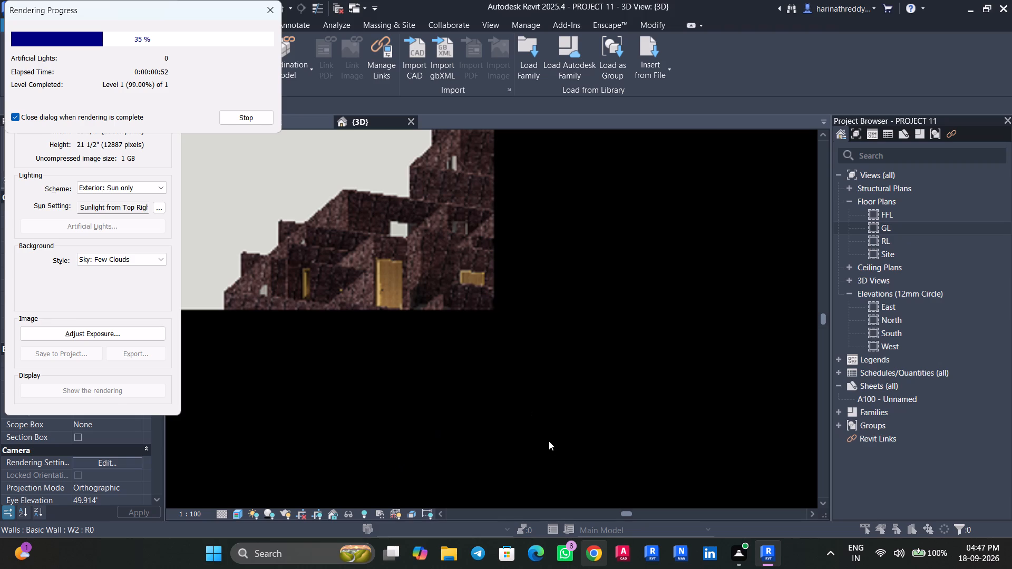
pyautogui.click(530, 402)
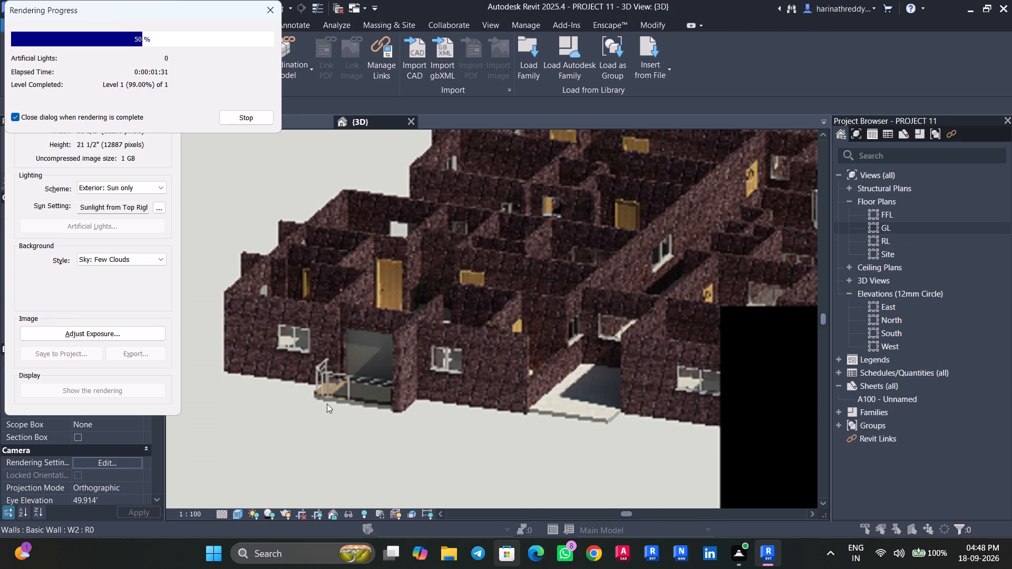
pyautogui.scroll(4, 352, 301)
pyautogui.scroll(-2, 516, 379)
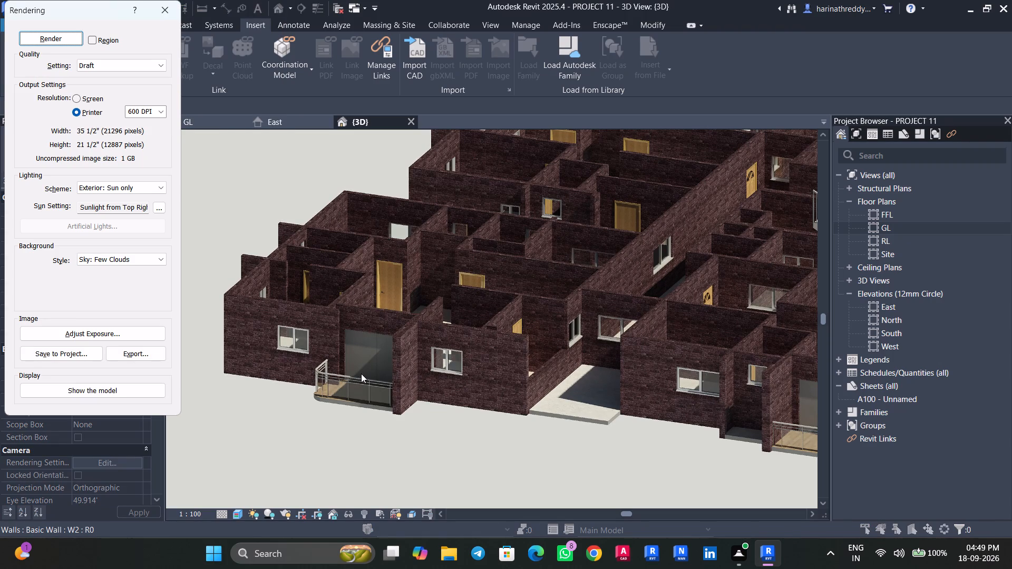
# Save the finished rendering to the project and close the rendering settings.
pyautogui.click(76, 357)
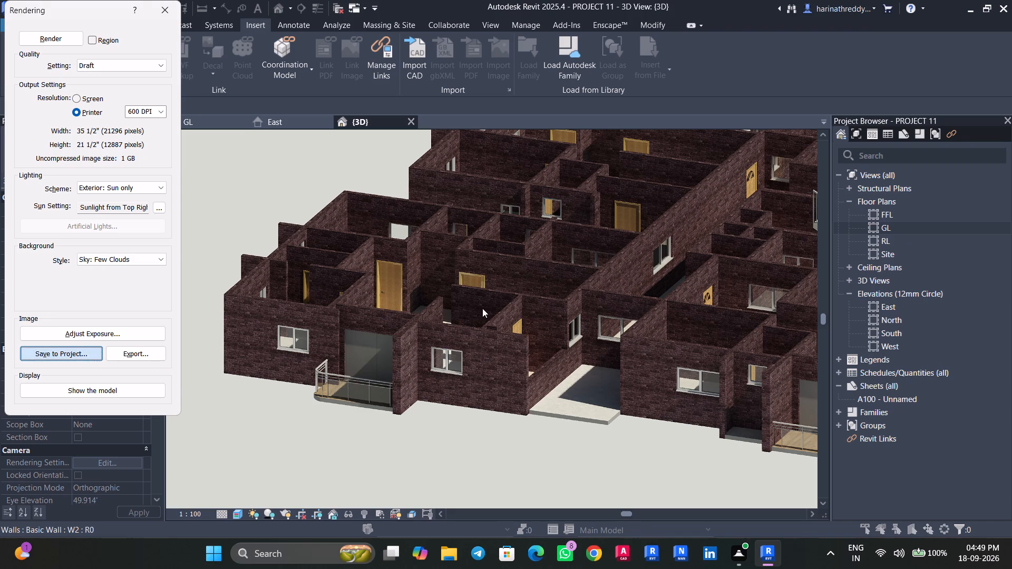
pyautogui.click(504, 297)
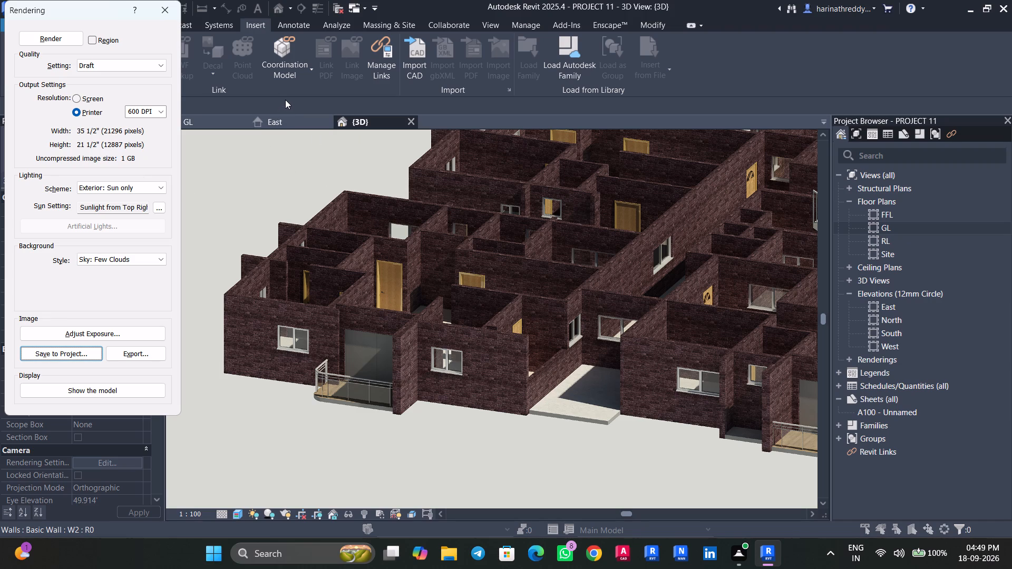
pyautogui.click(172, 13)
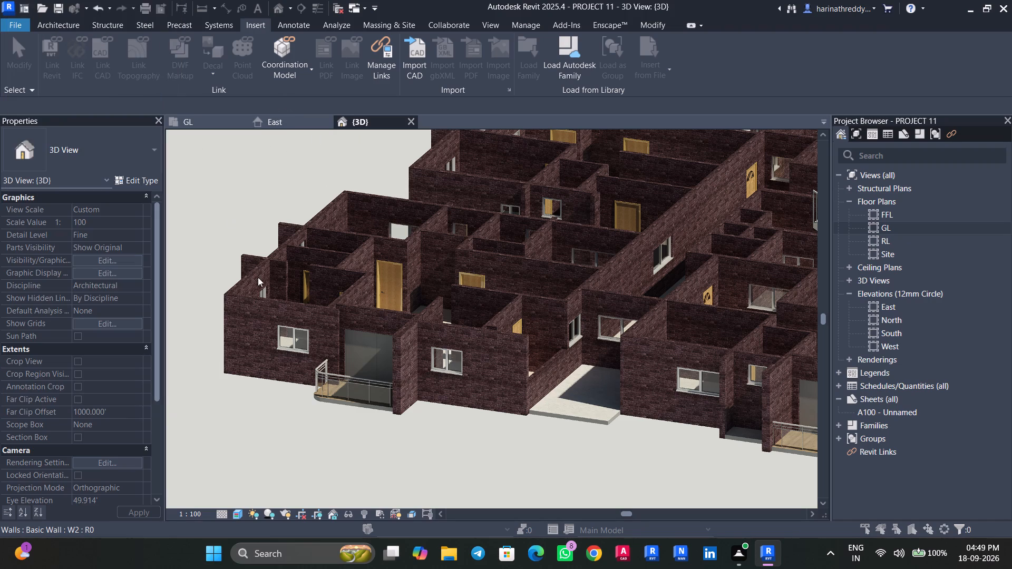
# Assign the Door - Glazing material to the door panels of the 8' Doors_Concept_ExtDbl balcony door type, searching materials for glass.
pyautogui.scroll(4, 371, 369)
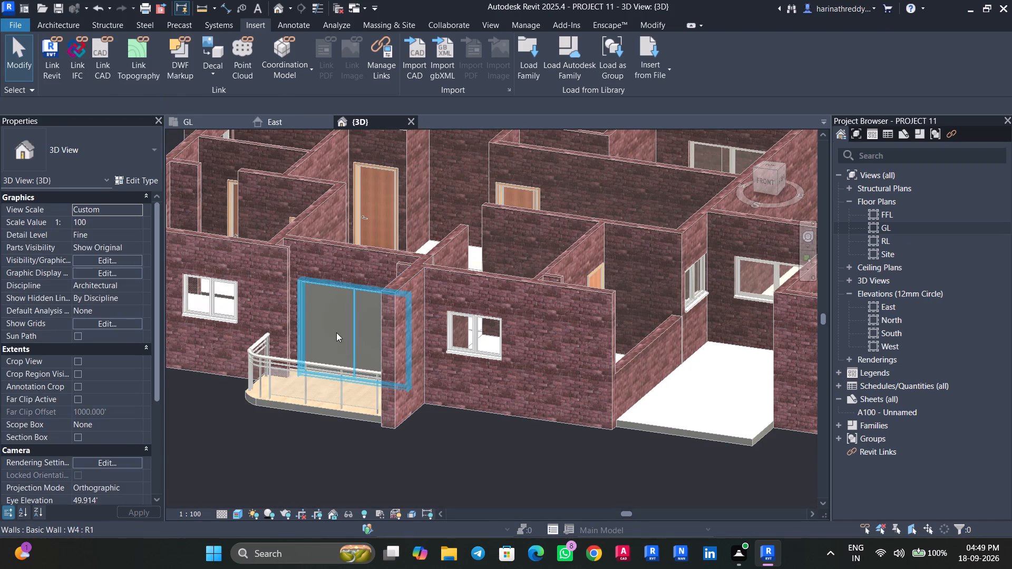
pyautogui.click(336, 332)
pyautogui.click(132, 179)
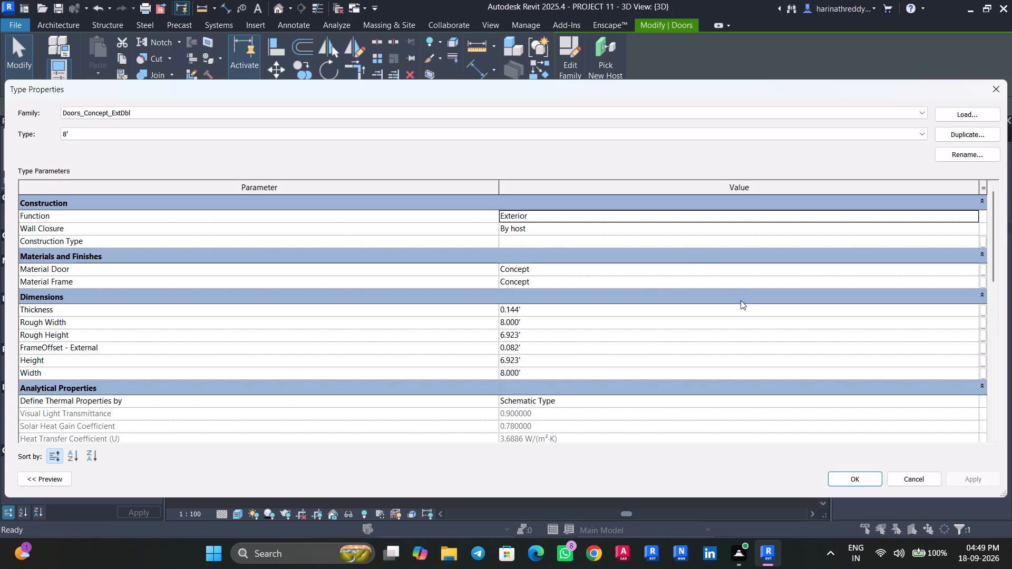
pyautogui.click(976, 220)
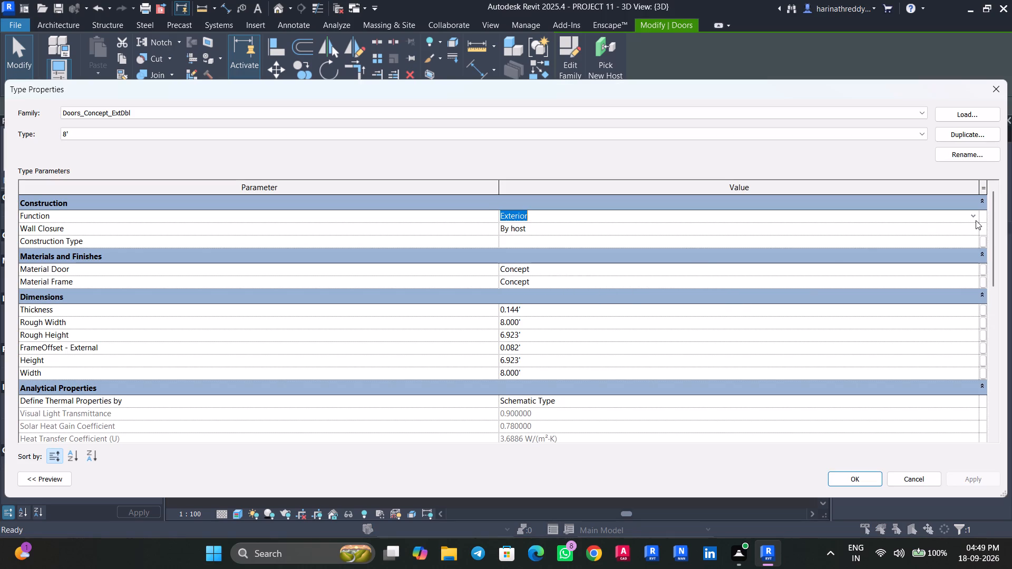
pyautogui.click(976, 220)
pyautogui.click(976, 271)
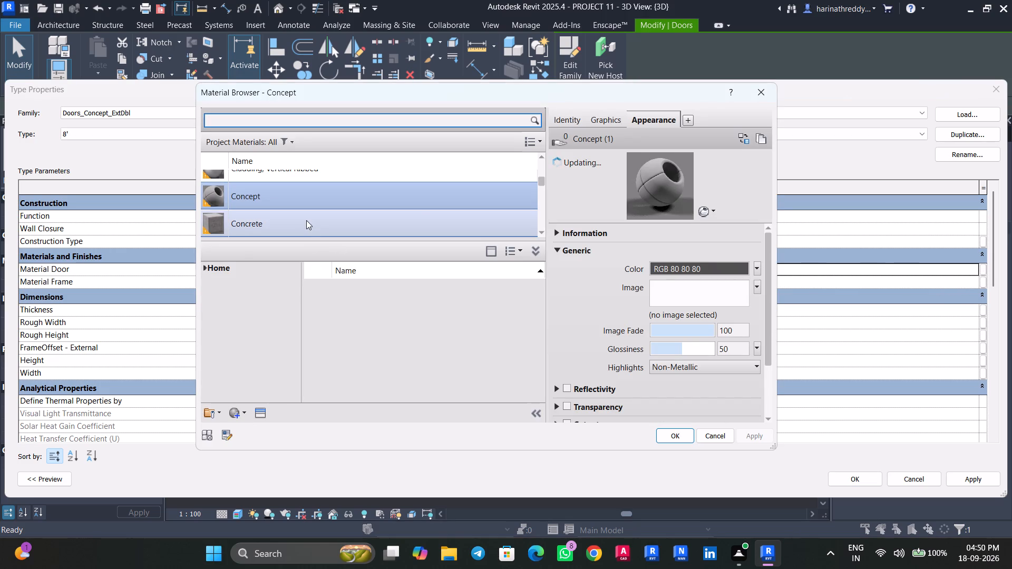
pyautogui.click(273, 123)
pyautogui.write('GLASS')
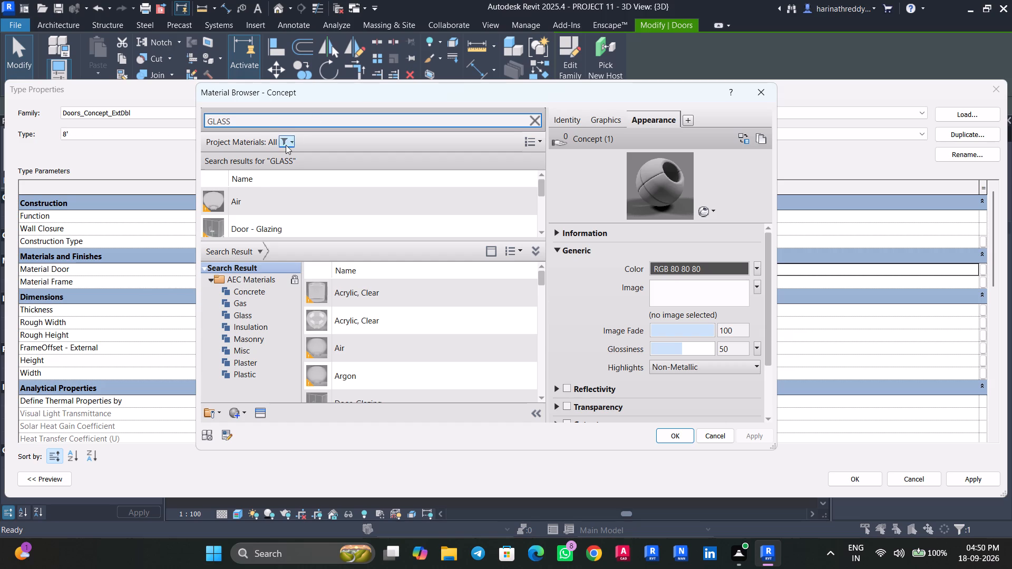
pyautogui.click(261, 224)
pyautogui.click(680, 436)
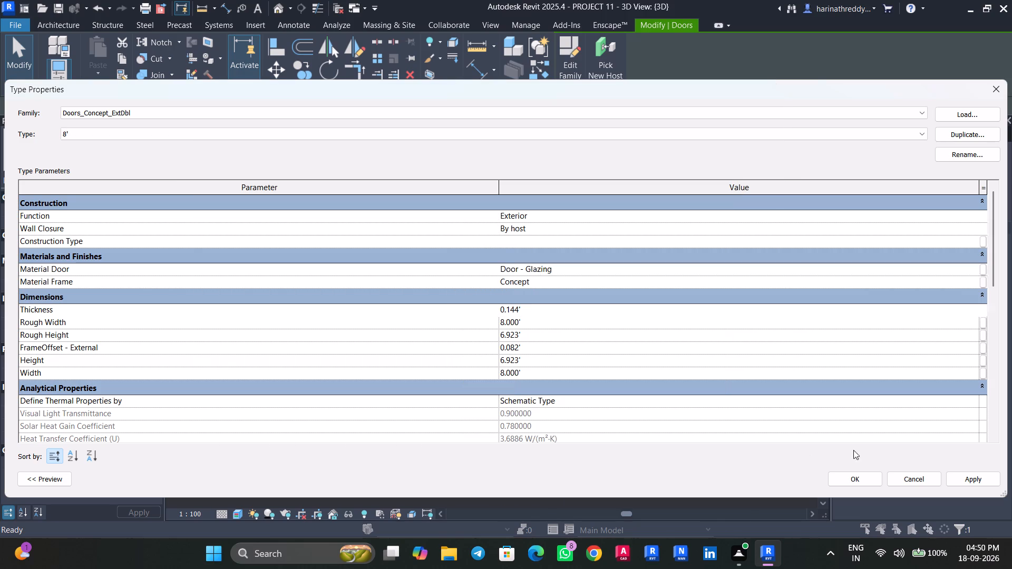
pyautogui.click(957, 481)
pyautogui.click(847, 481)
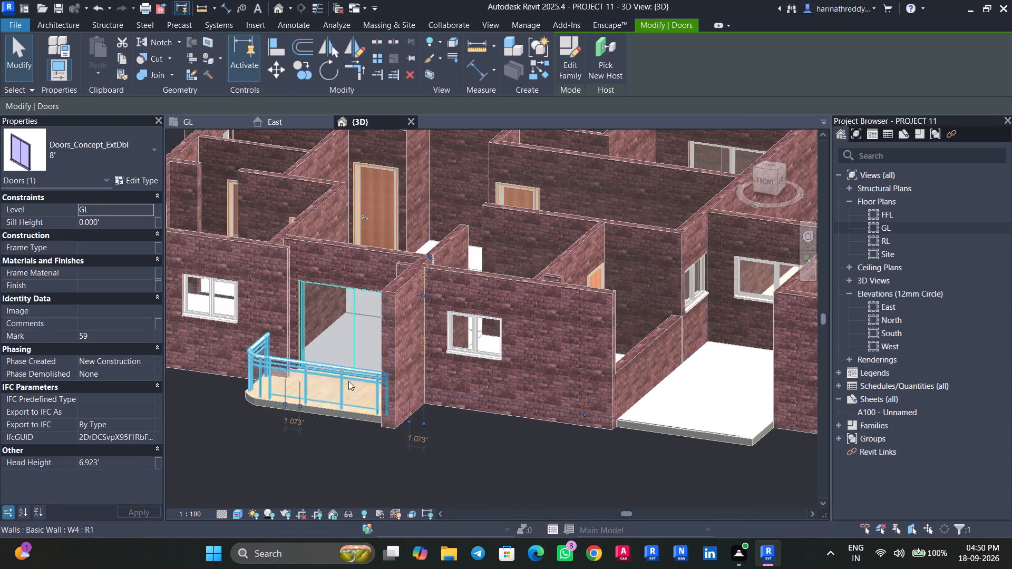
pyautogui.press('Escape')
# Assign the Door - Glazing material to the door panels of the 9' Doors_Concept_ExtDbl balcony door type, searching materials for glass.
pyautogui.scroll(8, 234, 378)
pyautogui.scroll(-5, 358, 308)
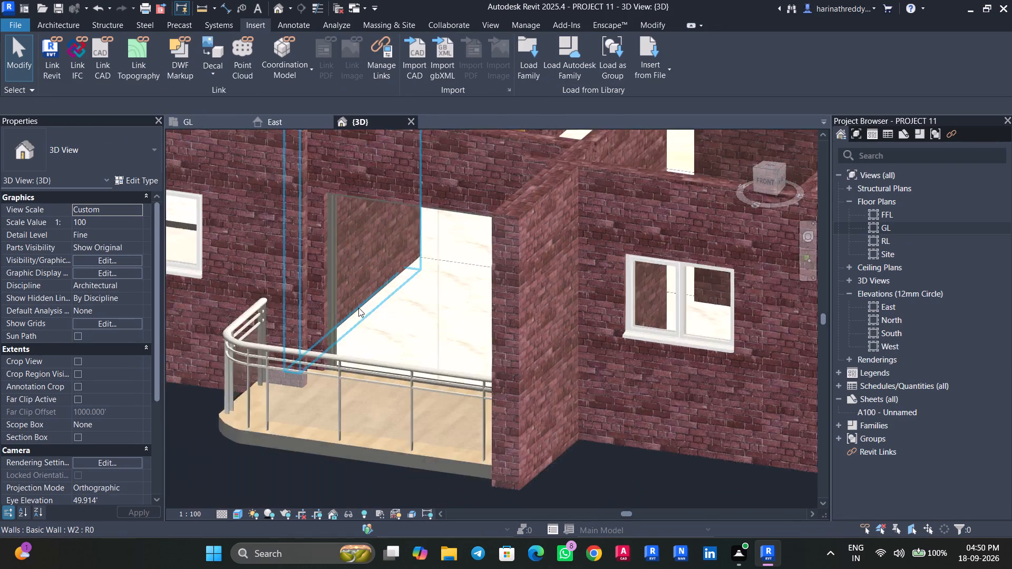
pyautogui.scroll(-5, 358, 308)
pyautogui.click(380, 299)
pyautogui.scroll(-7, 381, 307)
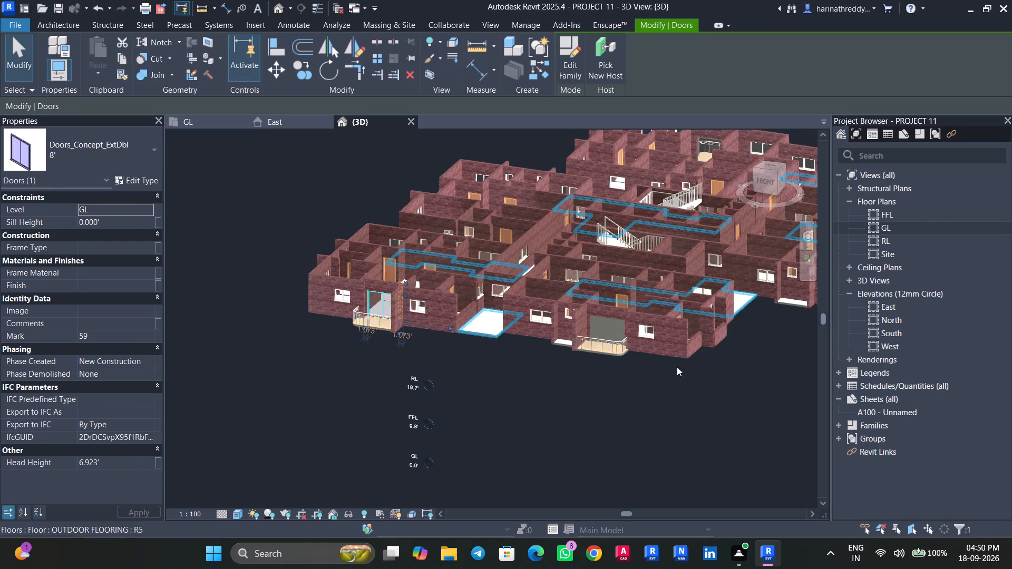
pyautogui.press('Escape')
pyautogui.click(611, 326)
pyautogui.scroll(8, 605, 321)
pyautogui.click(122, 178)
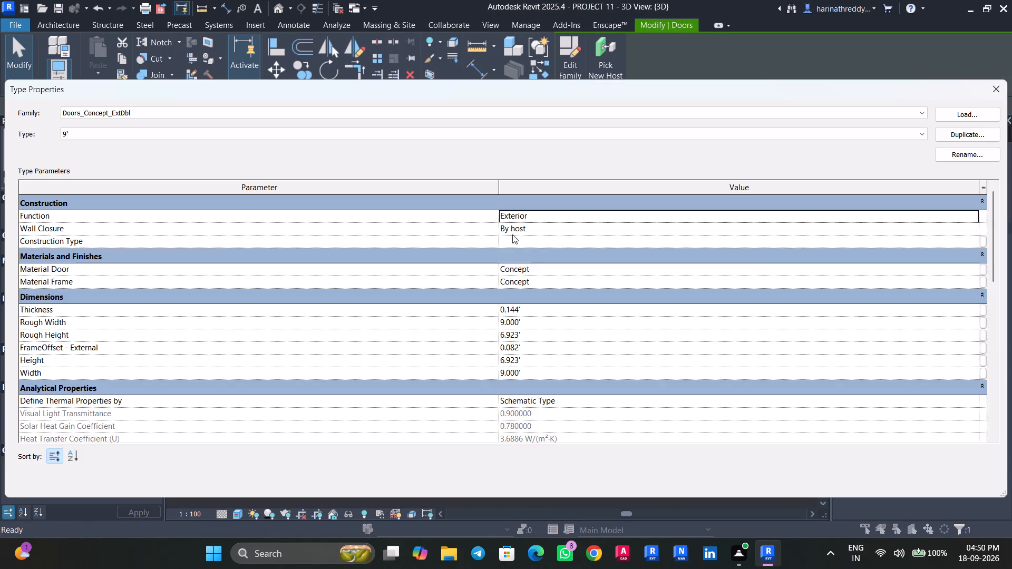
pyautogui.click(974, 272)
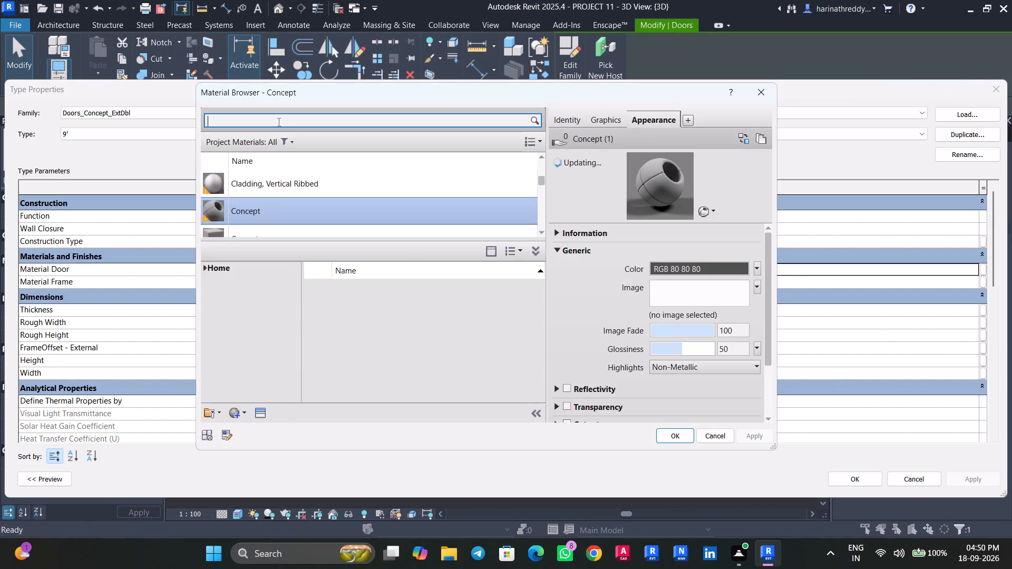
pyautogui.click(278, 122)
pyautogui.write('GLASS')
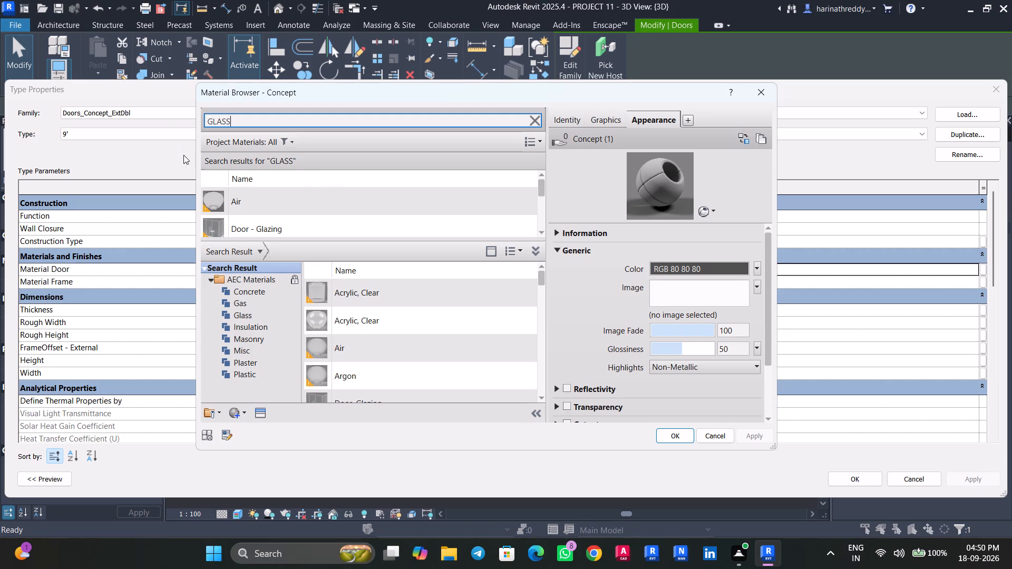
pyautogui.click(226, 227)
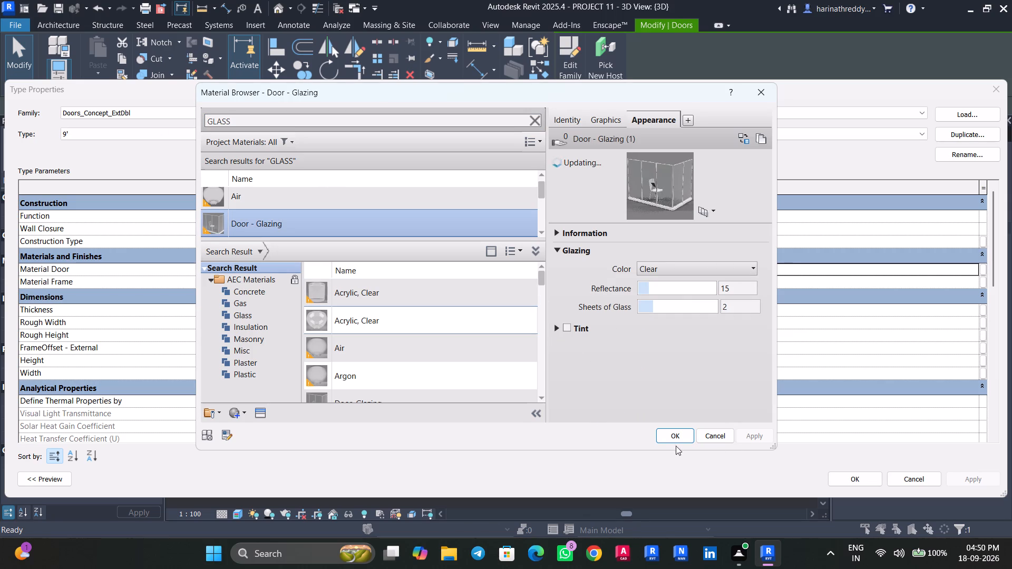
pyautogui.click(672, 436)
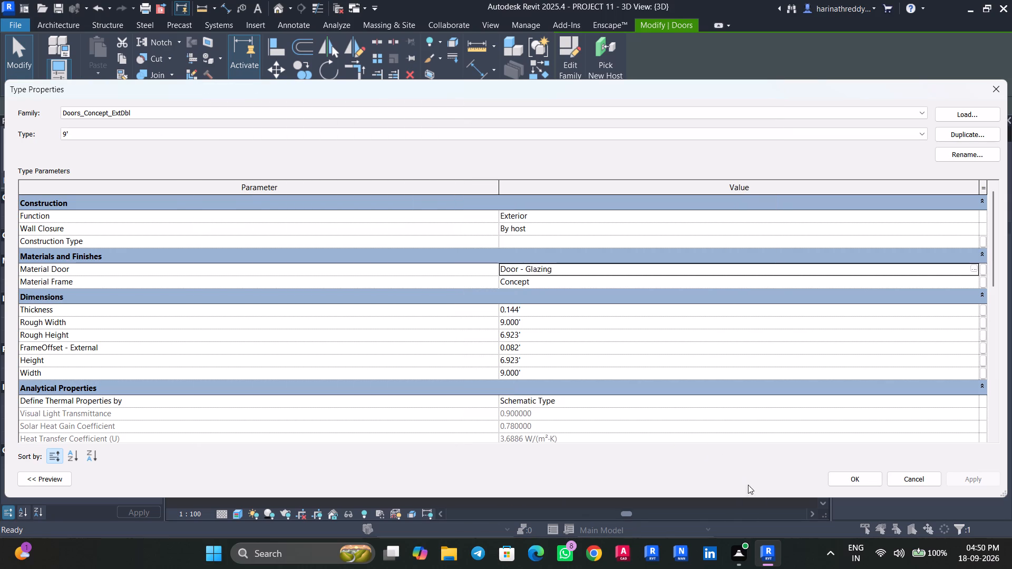
pyautogui.click(977, 483)
pyautogui.click(845, 486)
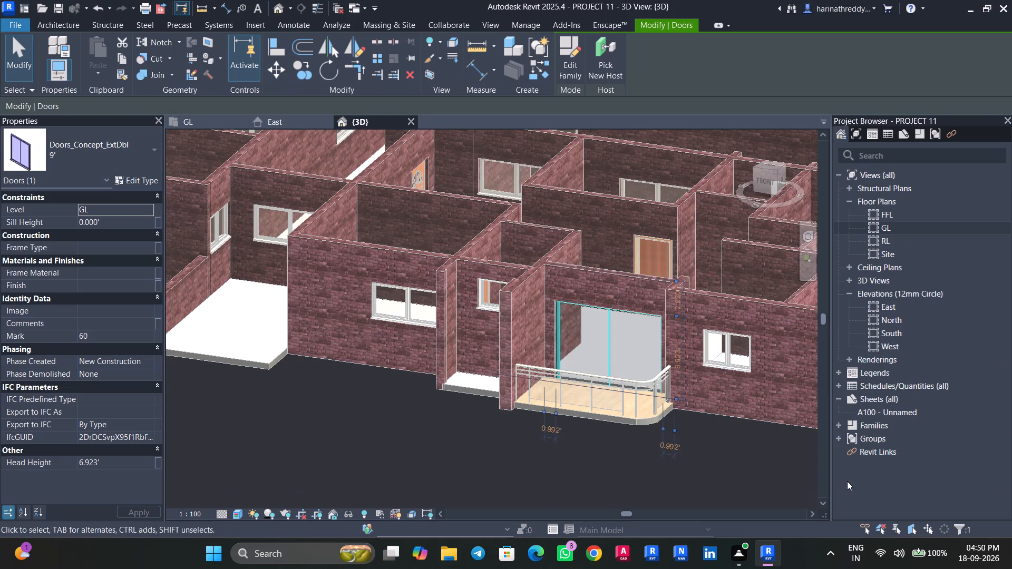
pyautogui.scroll(-3, 590, 471)
pyautogui.press('Escape')
# Examine the glazed balcony doors on the different sides of the building in 3D, including close-ups at the railings.
pyautogui.scroll(-1, 590, 471)
pyautogui.moveTo(590, 471); pyautogui.dragTo(336, 418, button='middle')
pyautogui.keyDown('shift'); pyautogui.moveTo(675, 413); pyautogui.dragTo(520, 388, button='middle'); pyautogui.keyUp('shift')
pyautogui.scroll(9, 386, 254)
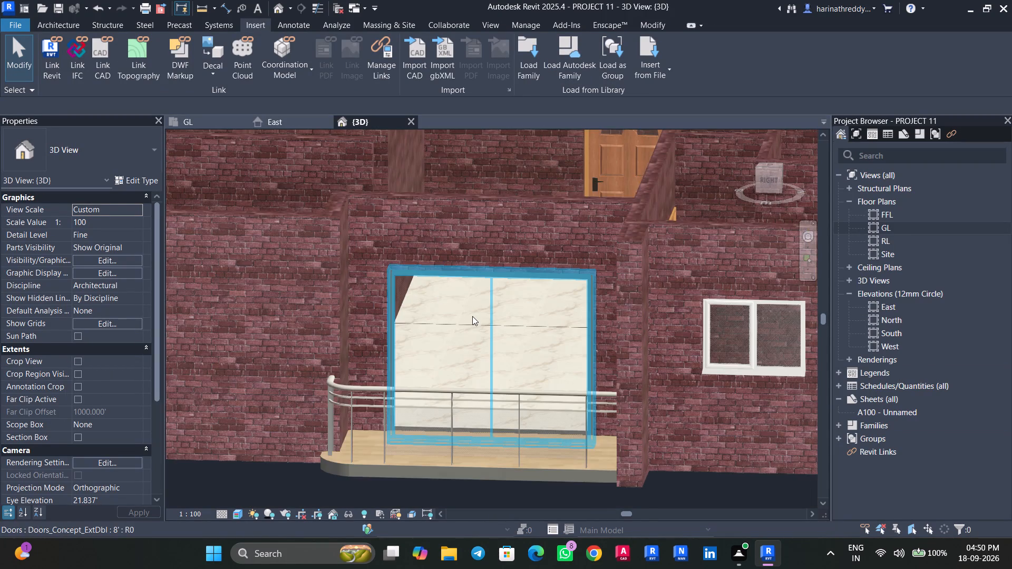
pyautogui.scroll(-12, 472, 316)
pyautogui.moveTo(571, 386); pyautogui.dragTo(343, 381, button='middle')
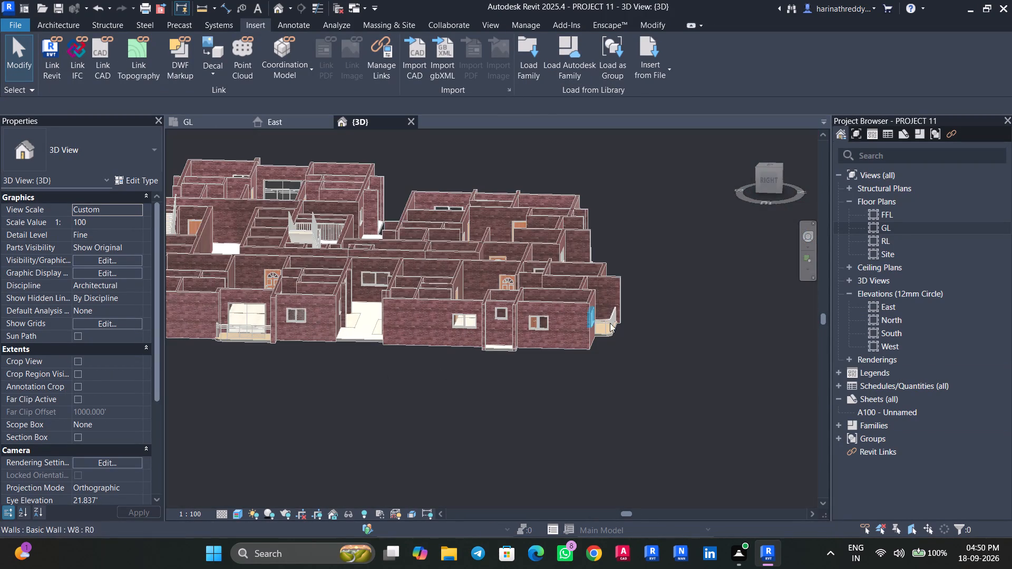
pyautogui.keyDown('shift'); pyautogui.moveTo(660, 339); pyautogui.dragTo(546, 370, button='middle'); pyautogui.keyUp('shift')
pyautogui.keyDown('shift'); pyautogui.moveTo(552, 387); pyautogui.dragTo(424, 409, button='middle'); pyautogui.keyUp('shift')
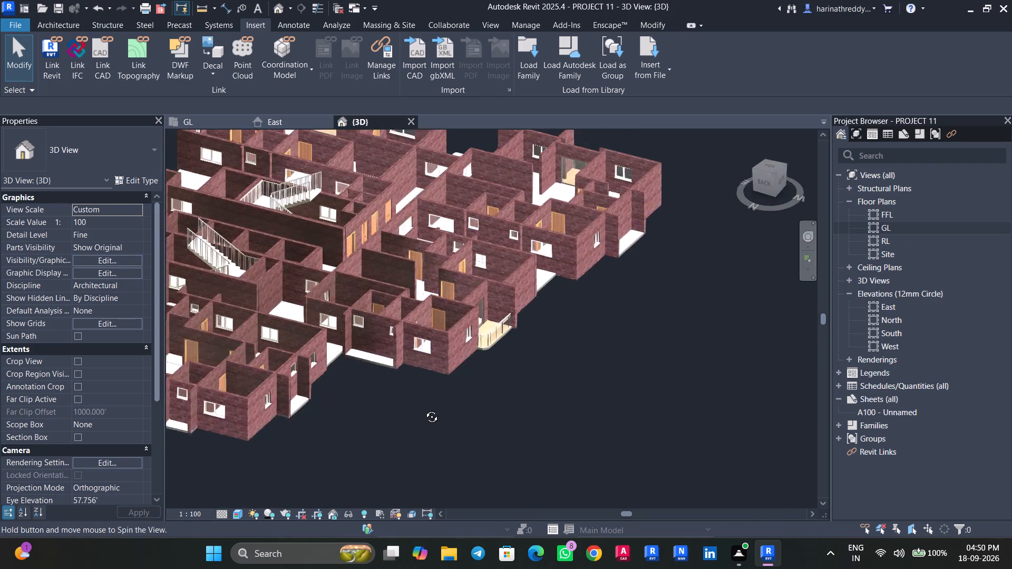
pyautogui.keyDown('shift'); pyautogui.moveTo(424, 409); pyautogui.dragTo(206, 407, button='middle'); pyautogui.keyUp('shift')
pyautogui.scroll(5, 493, 389)
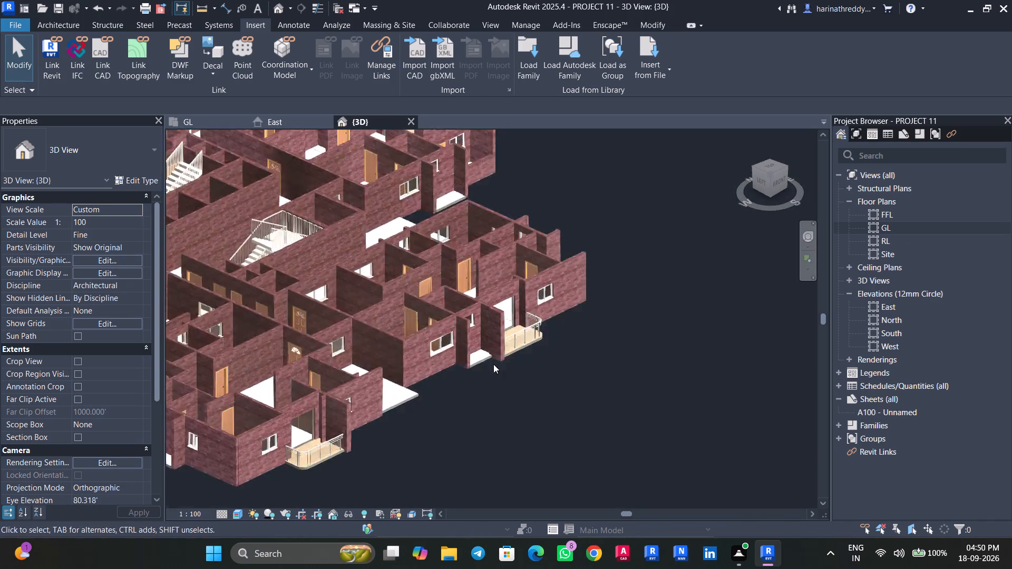
pyautogui.scroll(1, 586, 351)
pyautogui.keyDown('shift'); pyautogui.moveTo(586, 351); pyautogui.dragTo(548, 313, button='middle'); pyautogui.keyUp('shift')
pyautogui.scroll(10, 361, 221)
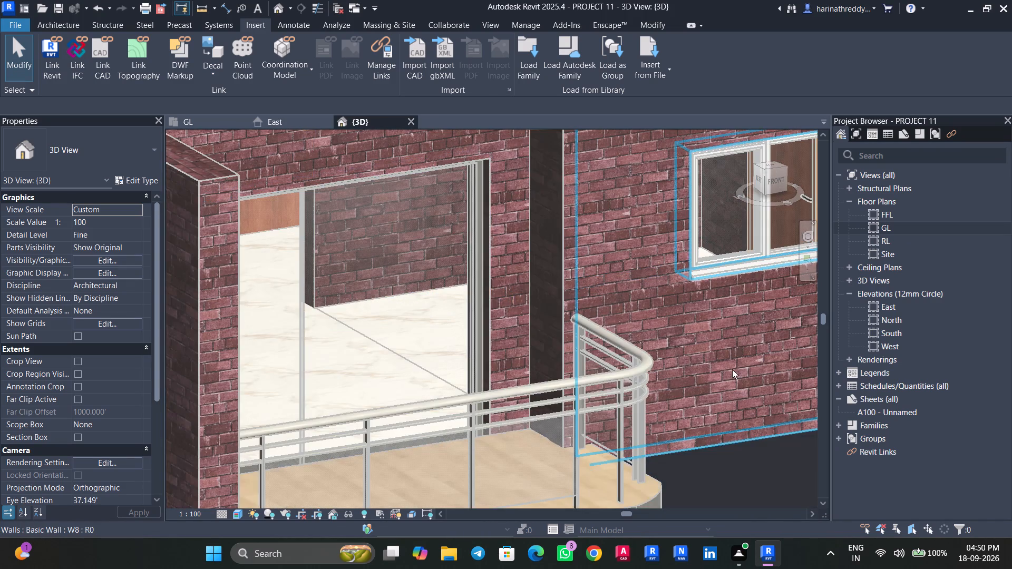
pyautogui.scroll(-11, 732, 369)
pyautogui.keyDown('shift'); pyautogui.moveTo(731, 391); pyautogui.dragTo(718, 452, button='middle'); pyautogui.keyUp('shift')
pyautogui.moveTo(718, 453); pyautogui.dragTo(741, 275, button='middle')
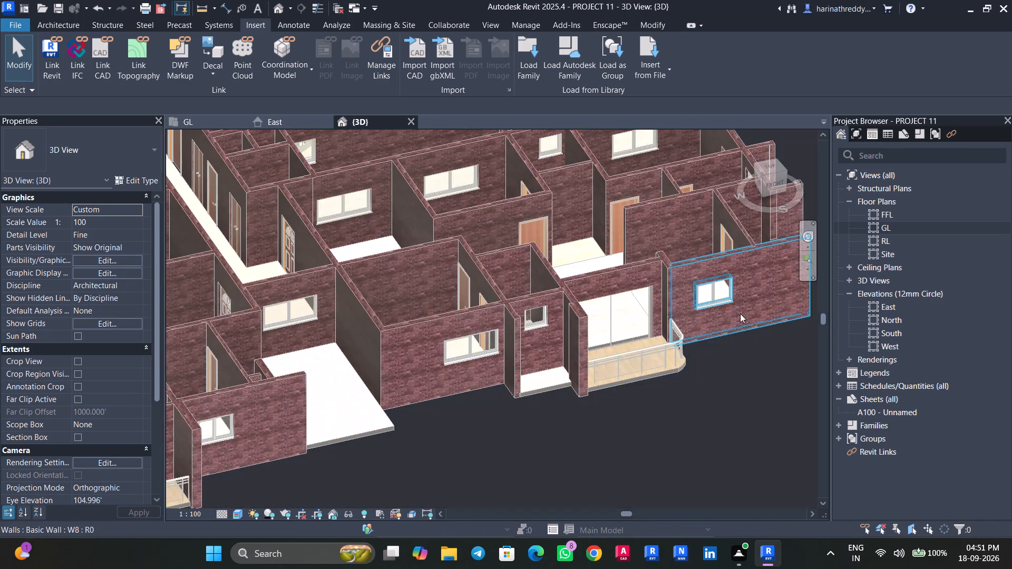
# Save the project.
pyautogui.hotkey('ctrl', 's')
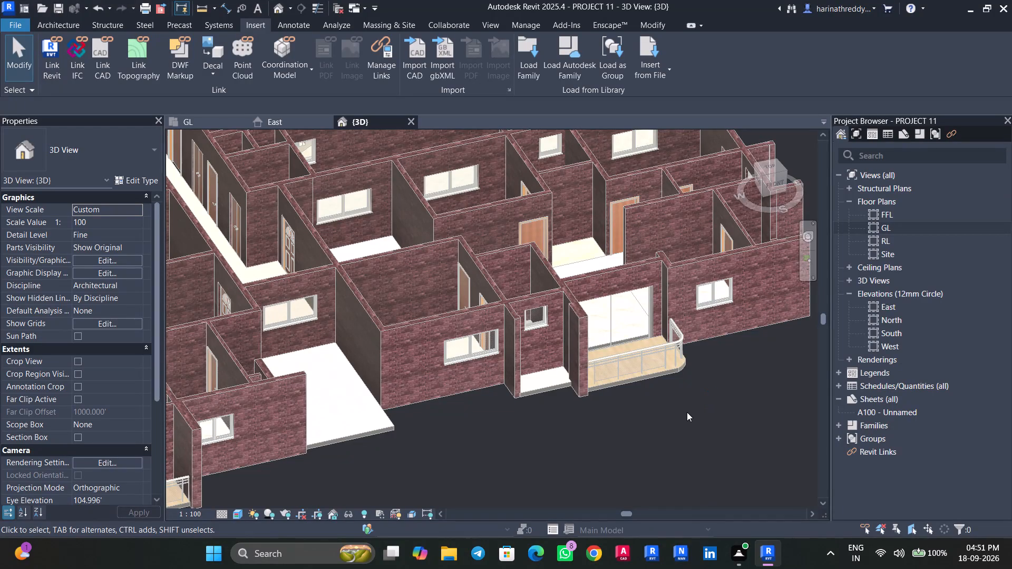
# Render the 3D view of the glazed-door balcony on the building's left side with the quality set to Medium.
pyautogui.scroll(3, 687, 412)
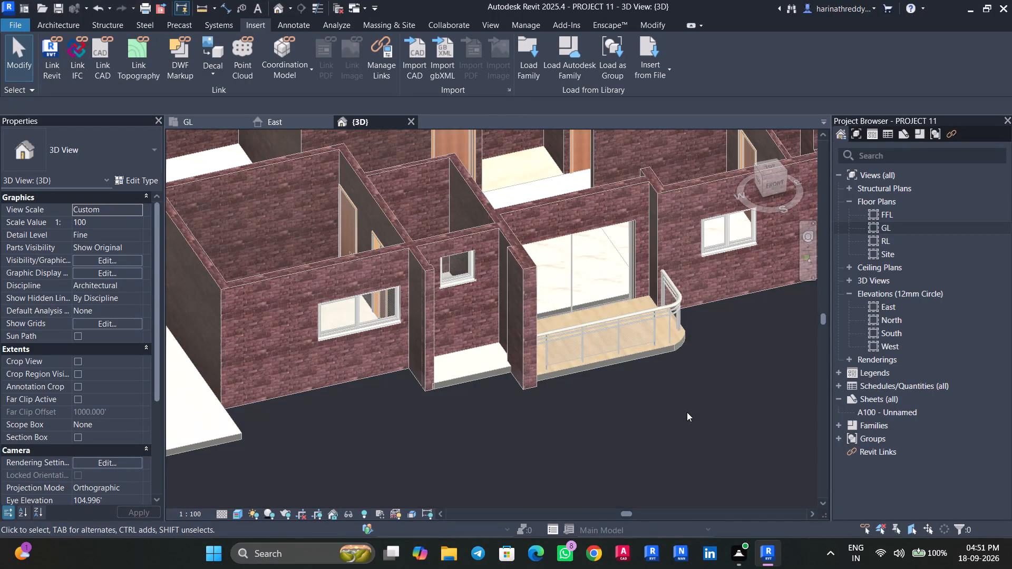
pyautogui.scroll(-3, 687, 412)
pyautogui.scroll(2, 687, 412)
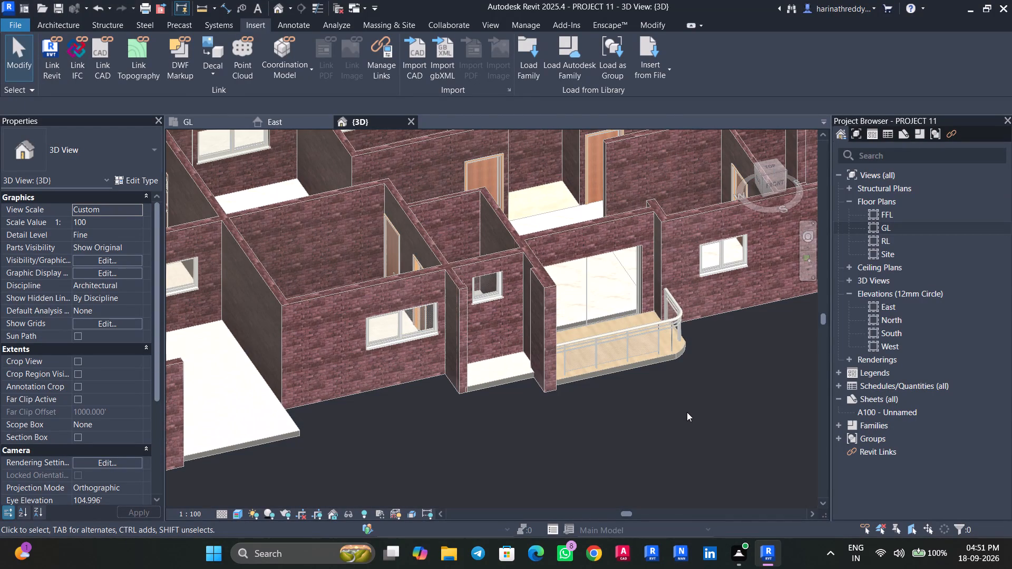
pyautogui.scroll(-1, 687, 412)
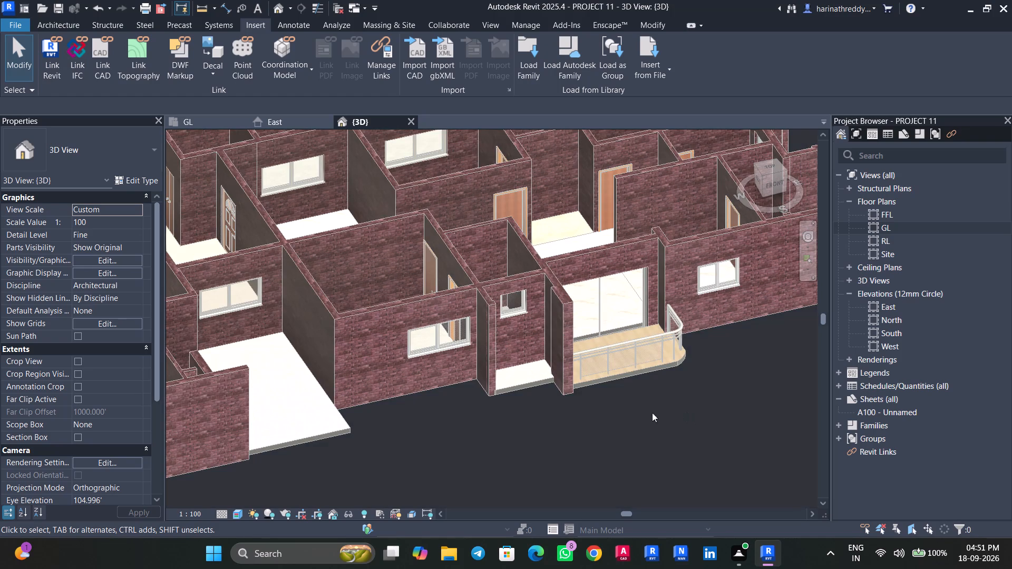
pyautogui.keyDown('shift'); pyautogui.moveTo(481, 438); pyautogui.dragTo(547, 415, button='middle'); pyautogui.keyUp('shift')
pyautogui.scroll(-7, 547, 415)
pyautogui.keyDown('shift'); pyautogui.moveTo(582, 415); pyautogui.dragTo(648, 399, button='middle'); pyautogui.keyUp('shift')
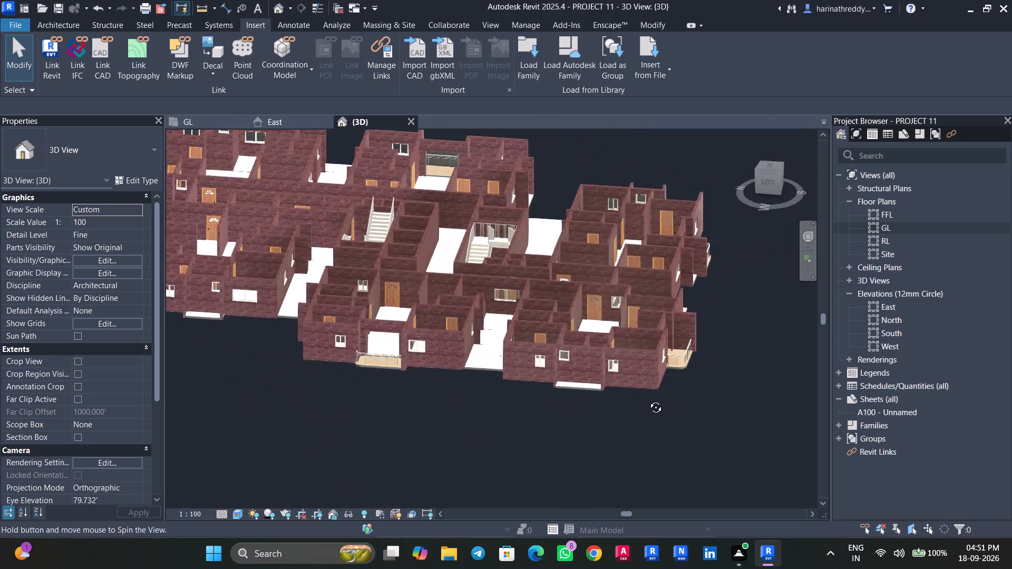
pyautogui.keyDown('shift'); pyautogui.moveTo(648, 399); pyautogui.dragTo(706, 388, button='middle'); pyautogui.keyUp('shift')
pyautogui.scroll(10, 514, 339)
pyautogui.moveTo(549, 374); pyautogui.dragTo(578, 462, button='middle')
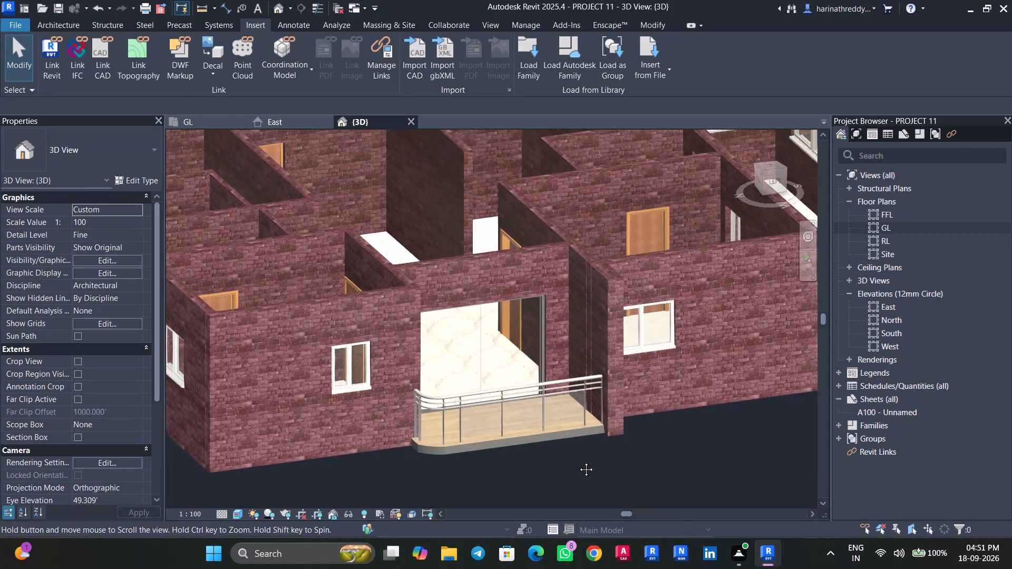
pyautogui.moveTo(578, 462); pyautogui.dragTo(579, 463, button='middle')
pyautogui.scroll(-2, 646, 447)
pyautogui.middleClick(648, 447)
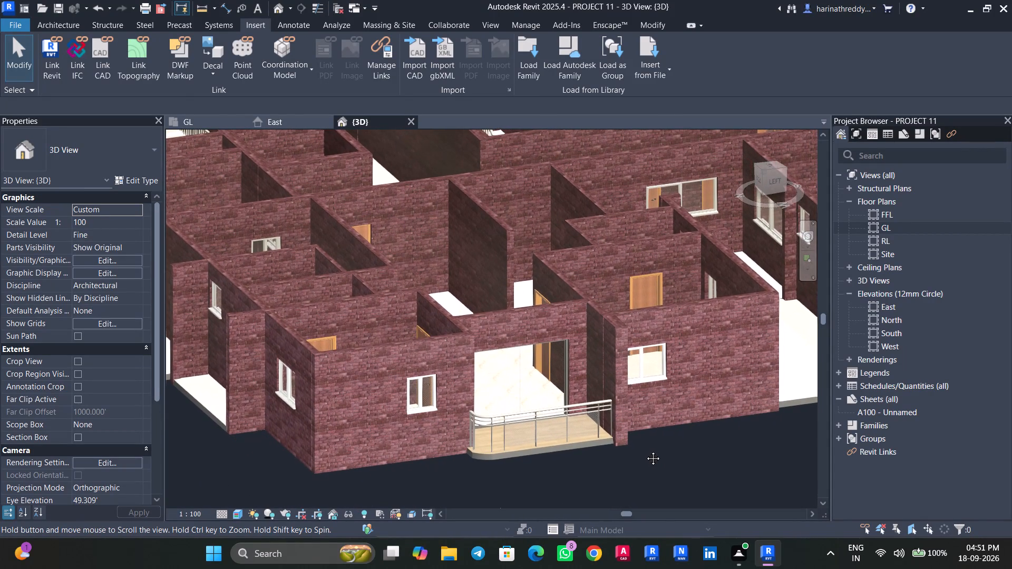
pyautogui.write('RR')
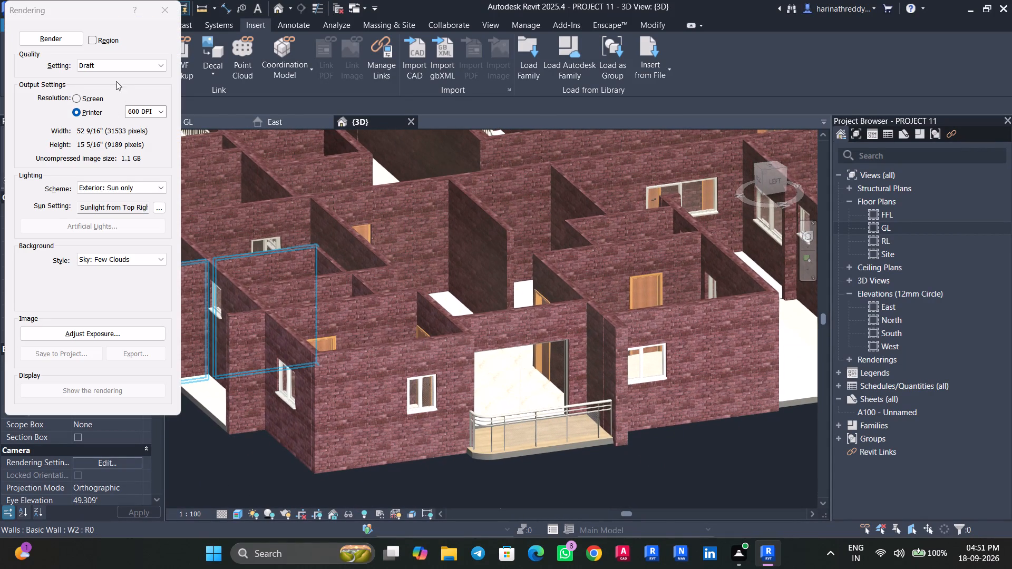
pyautogui.click(118, 65)
pyautogui.click(124, 85)
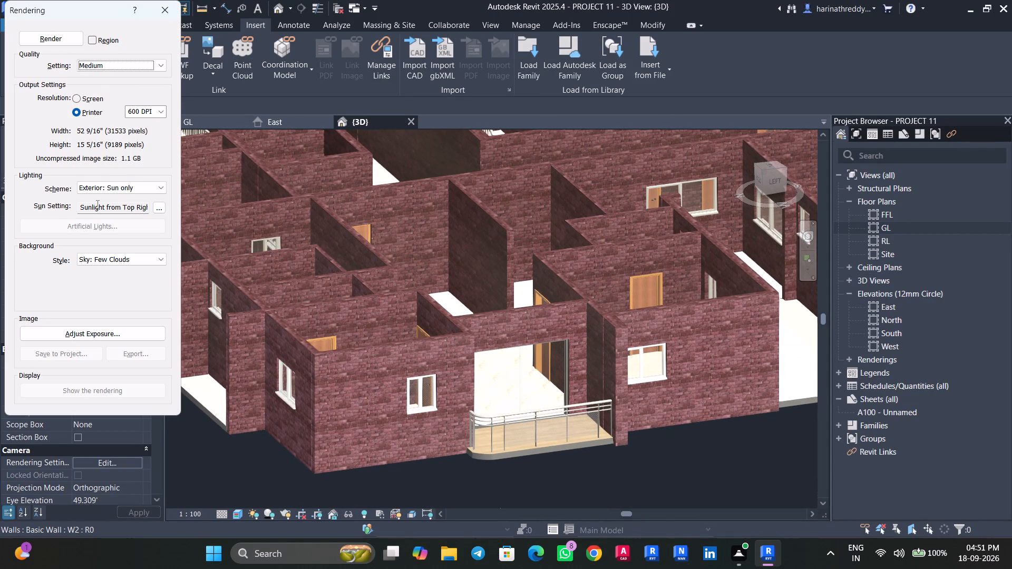
pyautogui.click(57, 35)
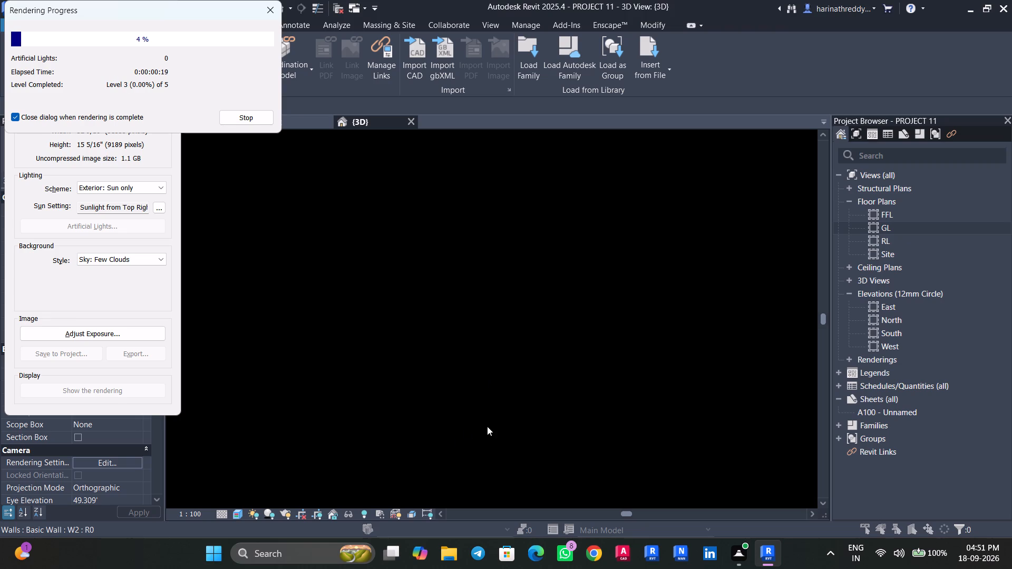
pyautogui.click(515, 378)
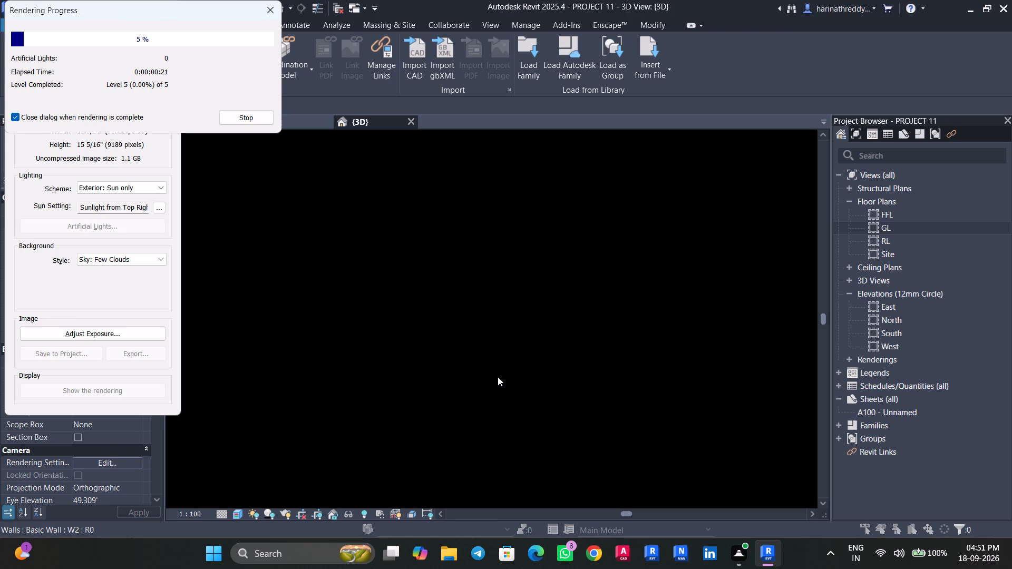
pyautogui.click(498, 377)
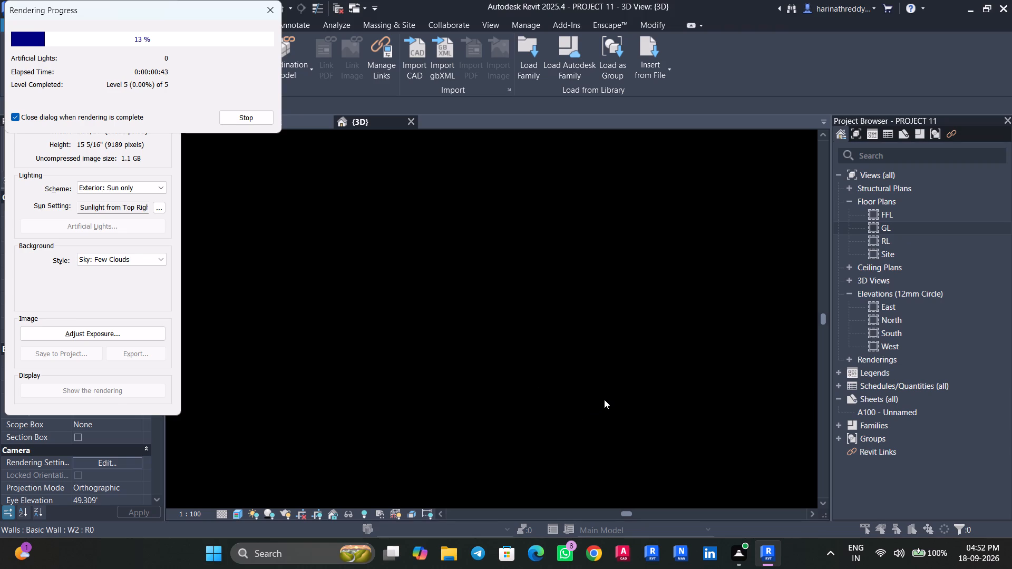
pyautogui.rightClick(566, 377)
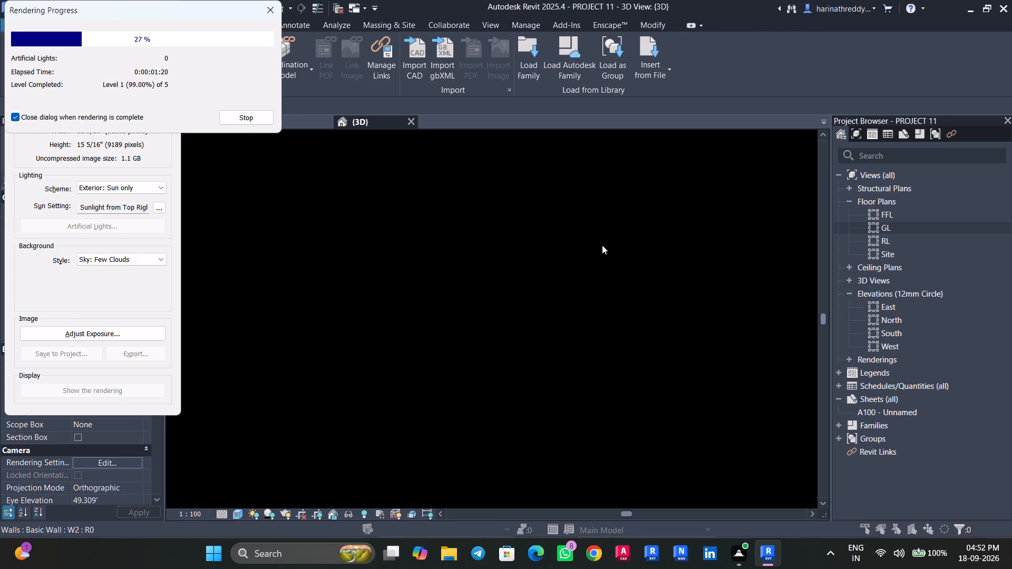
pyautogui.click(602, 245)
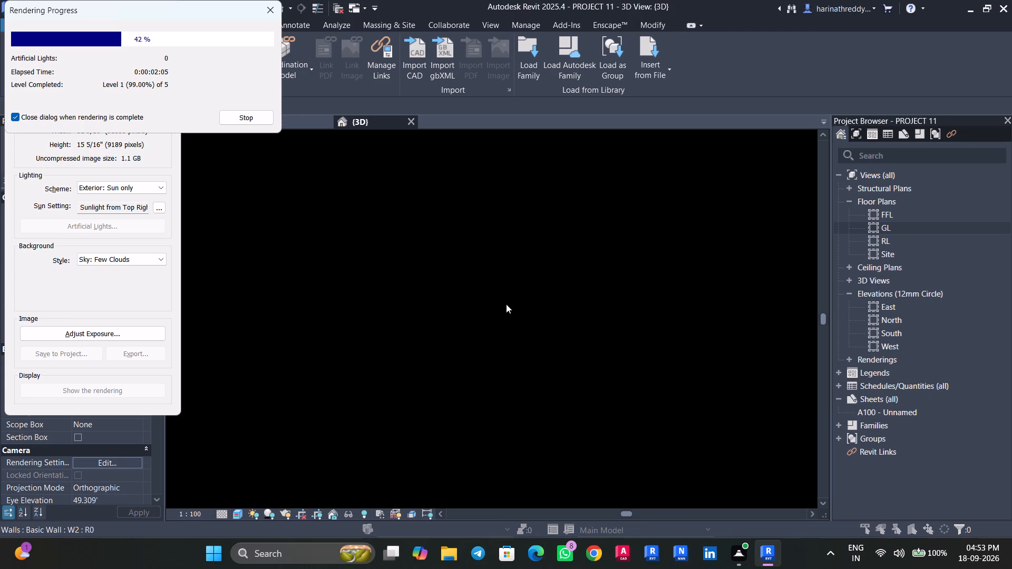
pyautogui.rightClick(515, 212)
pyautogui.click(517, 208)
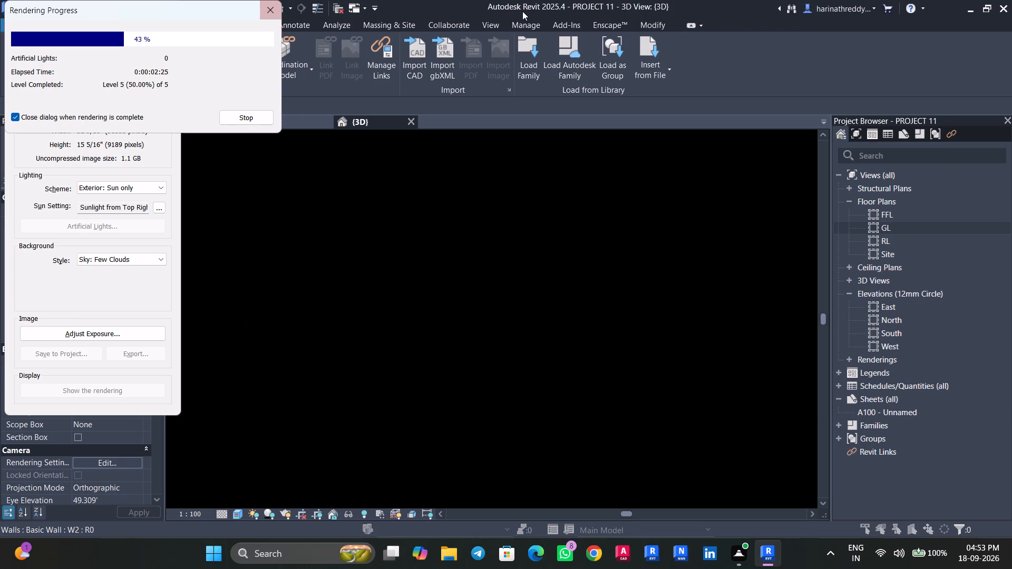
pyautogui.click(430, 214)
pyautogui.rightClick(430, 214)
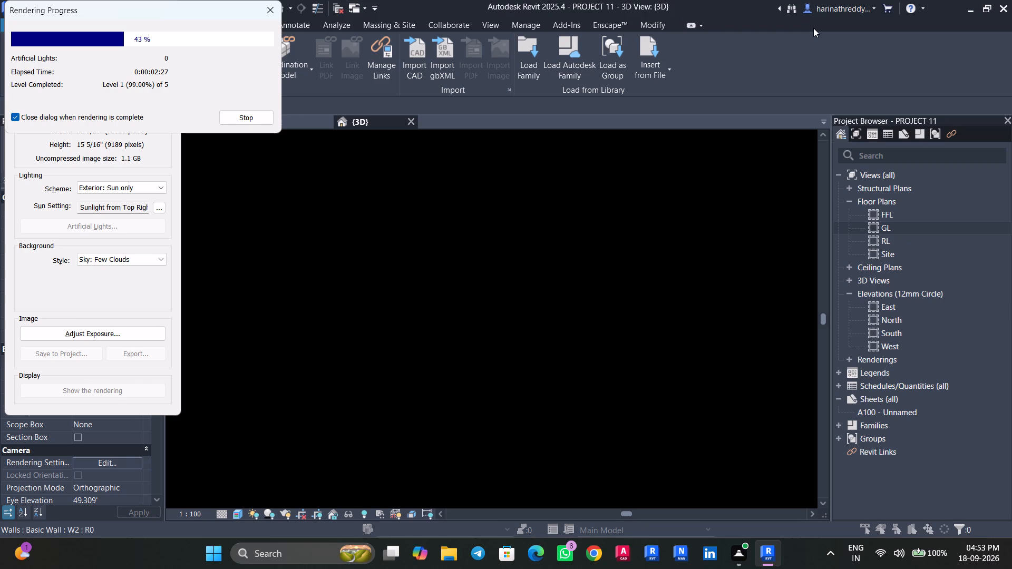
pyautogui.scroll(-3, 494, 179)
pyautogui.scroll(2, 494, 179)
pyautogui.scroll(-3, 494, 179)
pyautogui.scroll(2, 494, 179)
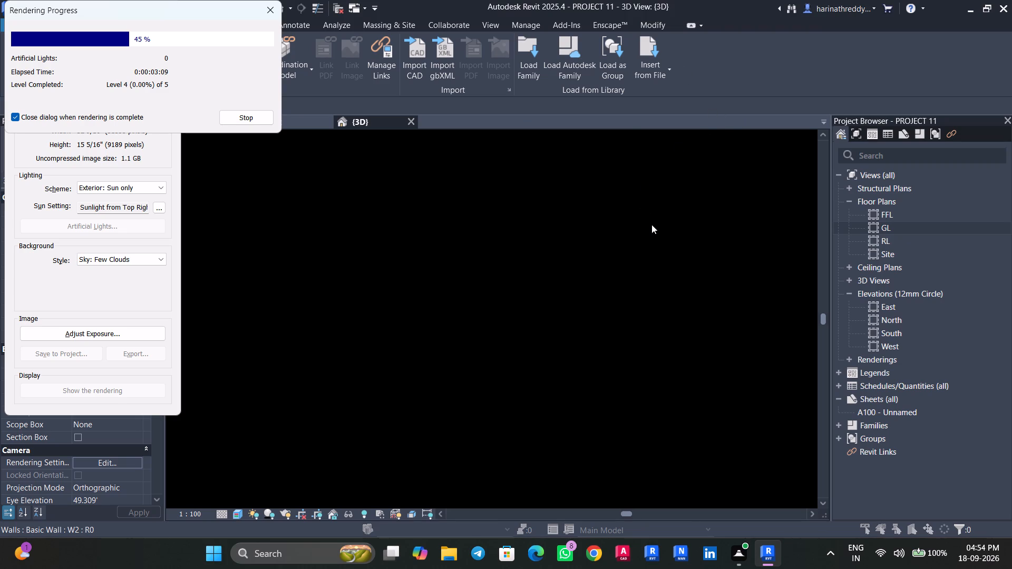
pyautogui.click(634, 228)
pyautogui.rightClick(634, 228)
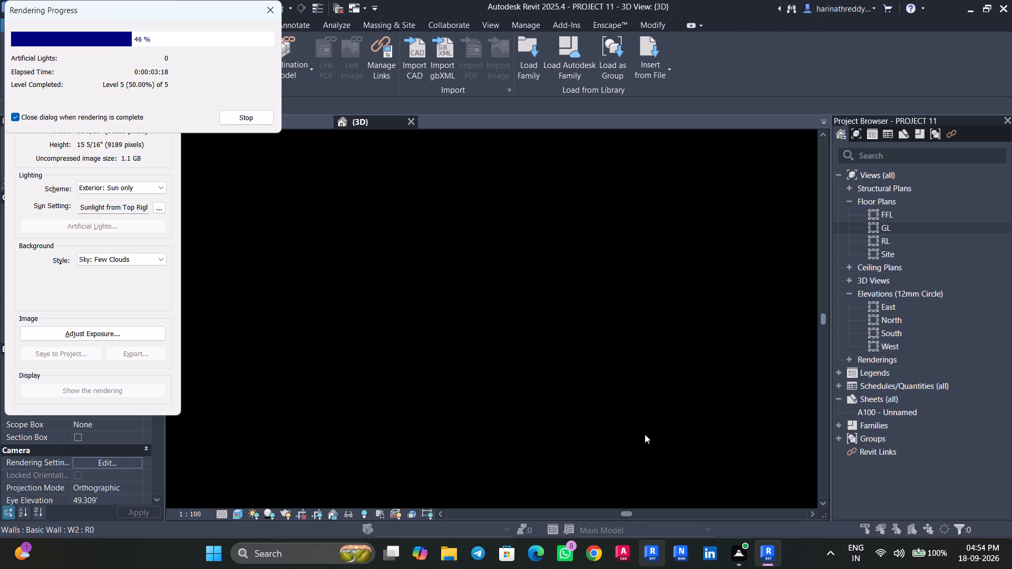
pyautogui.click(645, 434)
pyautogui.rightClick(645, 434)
# Stop the Medium-quality rendering in progress and close the rendering settings to return to the 3D model view.
pyautogui.click(243, 117)
pyautogui.click(531, 278)
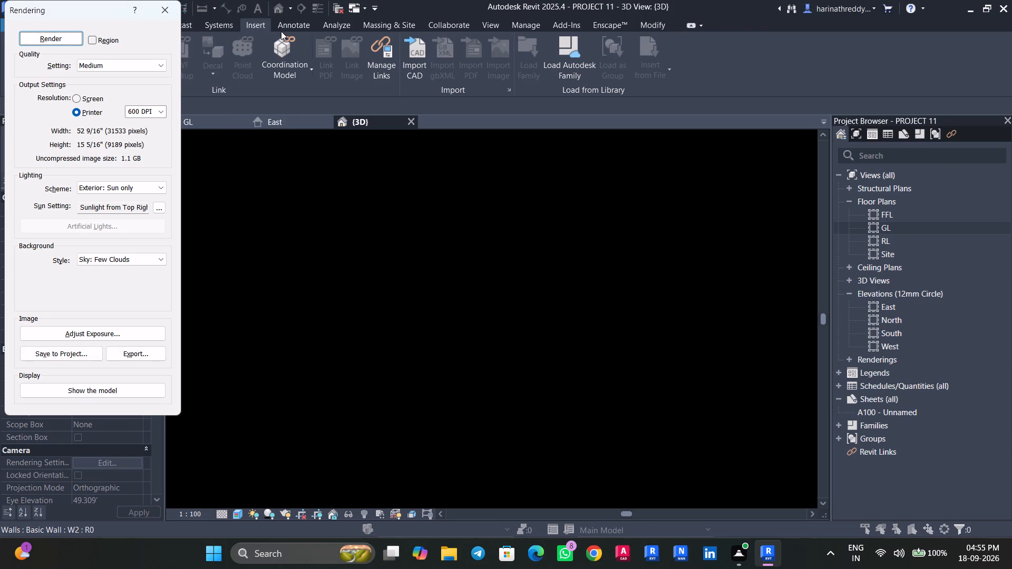
pyautogui.click(169, 16)
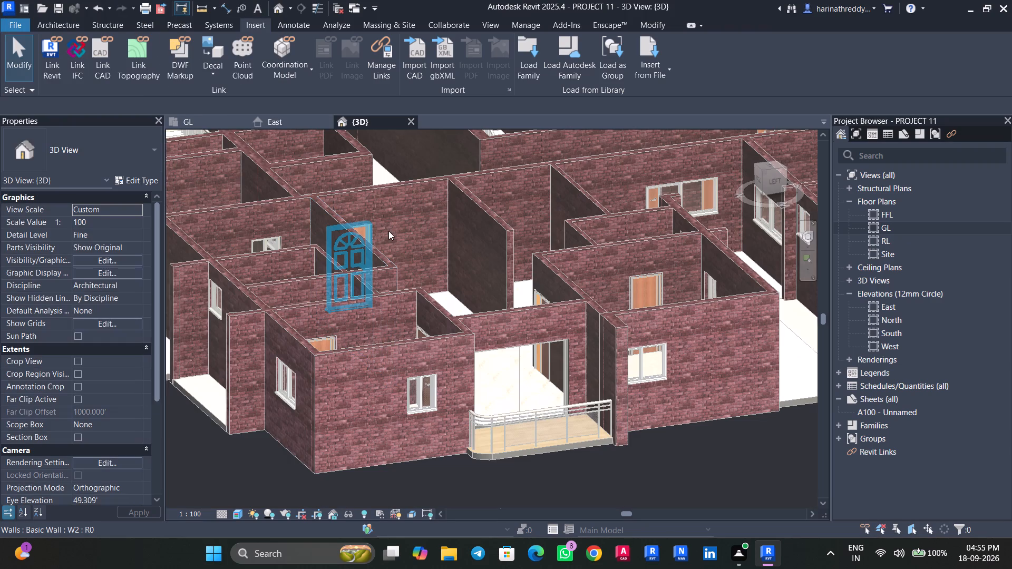
# Save the project.
pyautogui.hotkey('ctrl', 's')
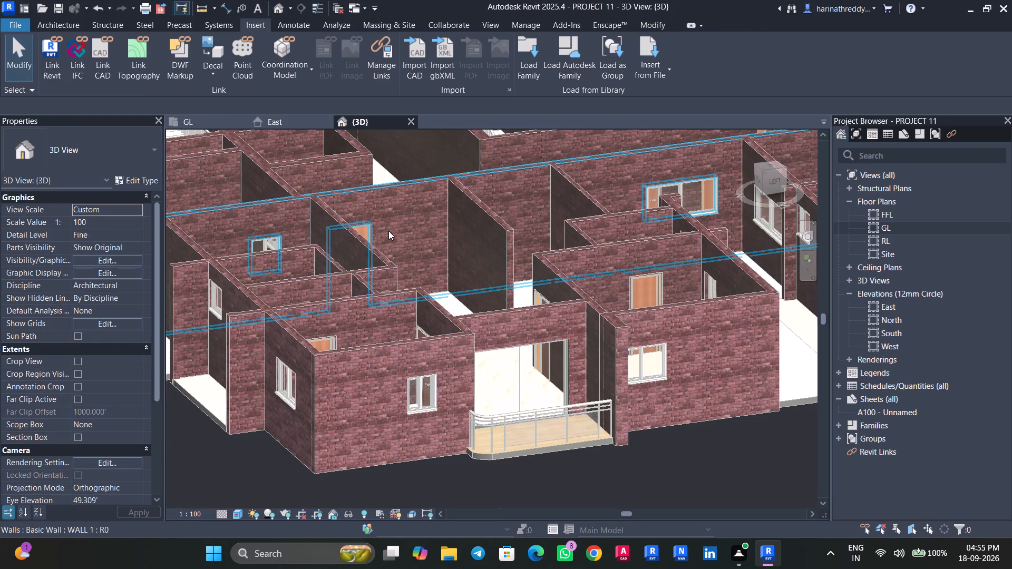
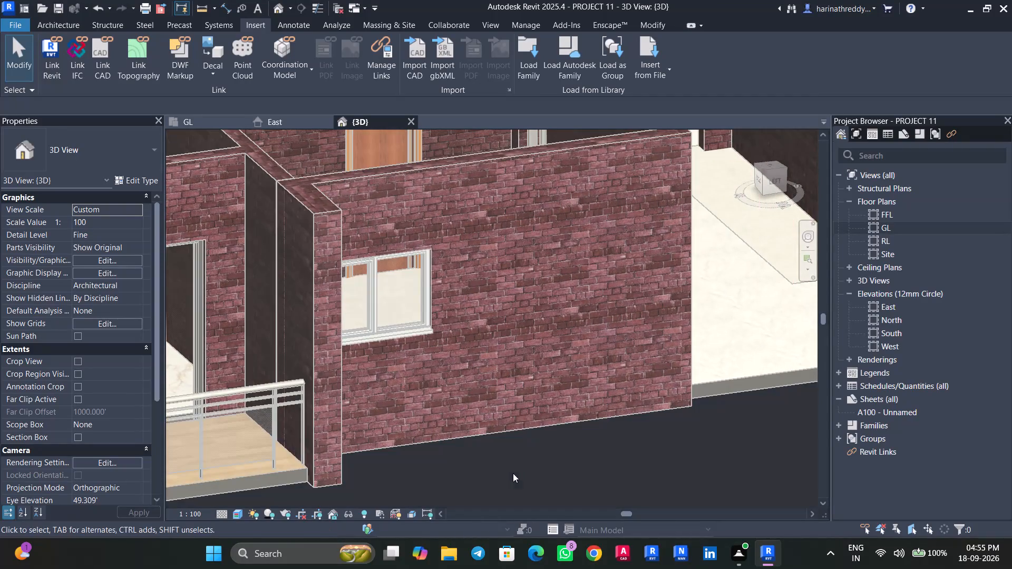
# Examine the outdoor flooring surface between the brick walls beside the railed balcony in the 3D view.
pyautogui.scroll(3, 743, 343)
pyautogui.moveTo(743, 343); pyautogui.dragTo(488, 448, button='middle')
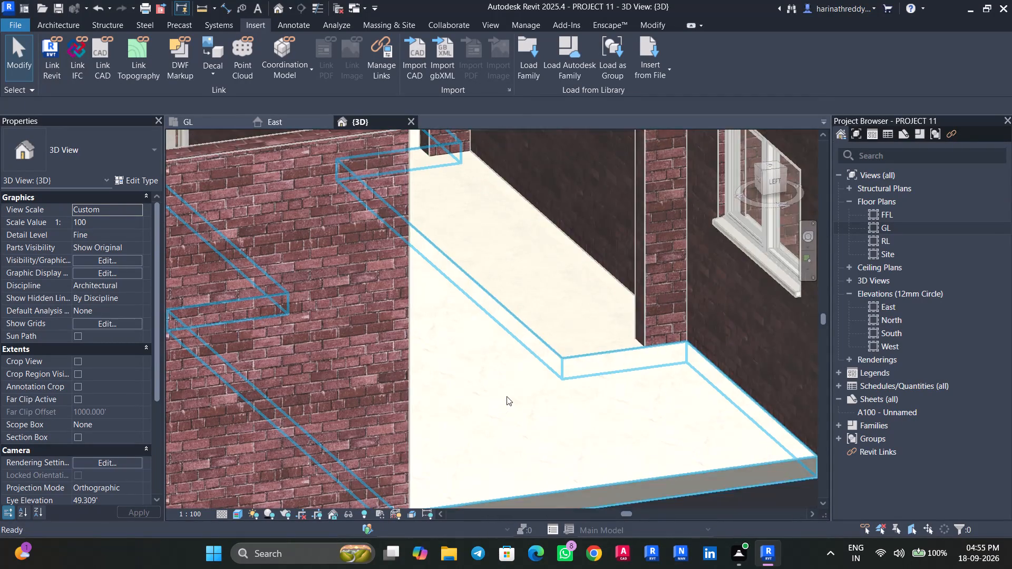
pyautogui.scroll(10, 508, 394)
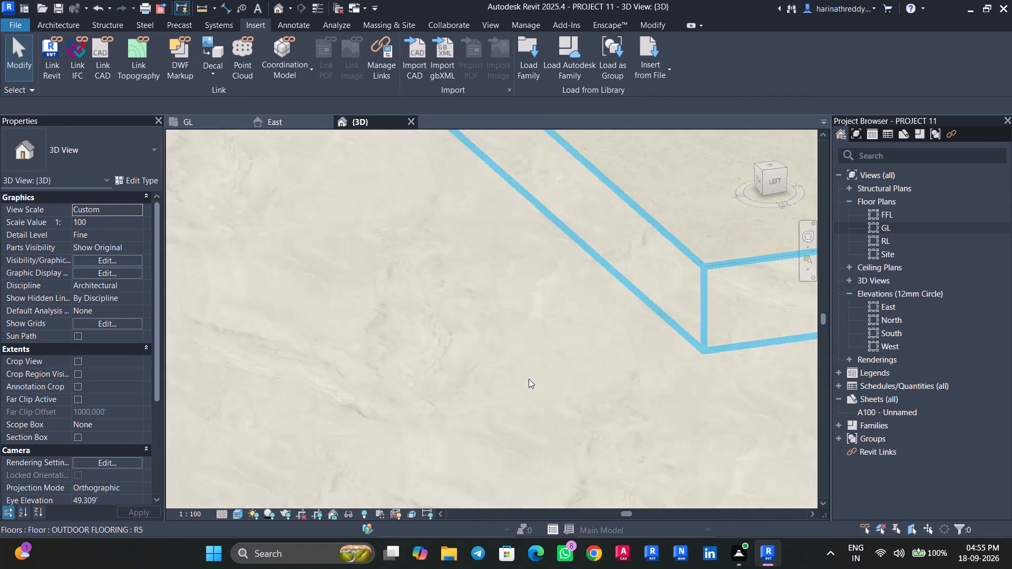
pyautogui.scroll(7, 529, 379)
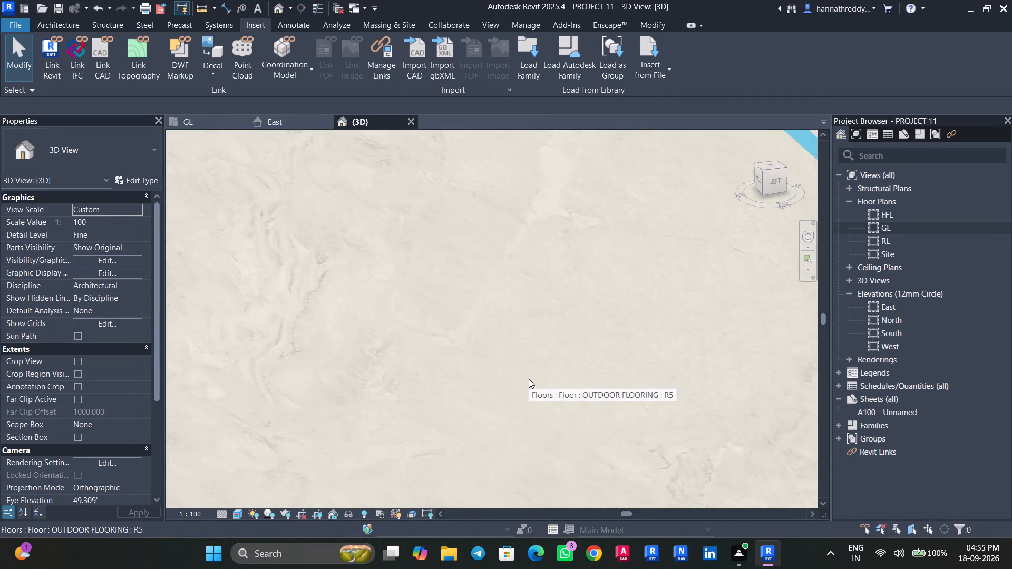
pyautogui.scroll(-20, 529, 379)
pyautogui.scroll(-7, 529, 379)
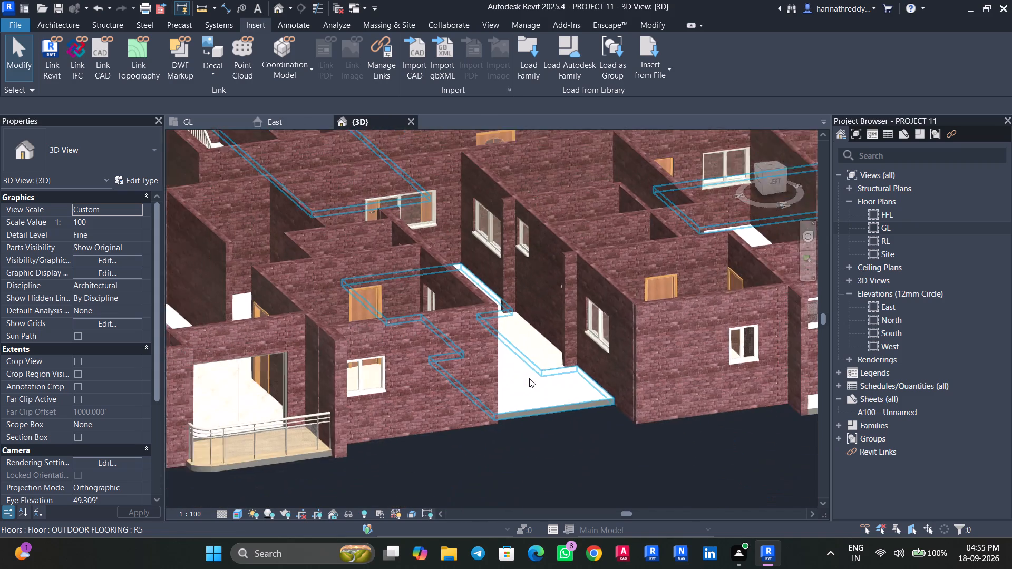
# Inspect the cast-in-place staircase up close in 3D, including its railings, steps and landing.
pyautogui.moveTo(531, 374); pyautogui.dragTo(637, 524, button='middle')
pyautogui.scroll(1, 413, 309)
pyautogui.scroll(-1, 413, 309)
pyautogui.scroll(6, 413, 309)
pyautogui.scroll(-1, 299, 261)
pyautogui.scroll(8, 299, 261)
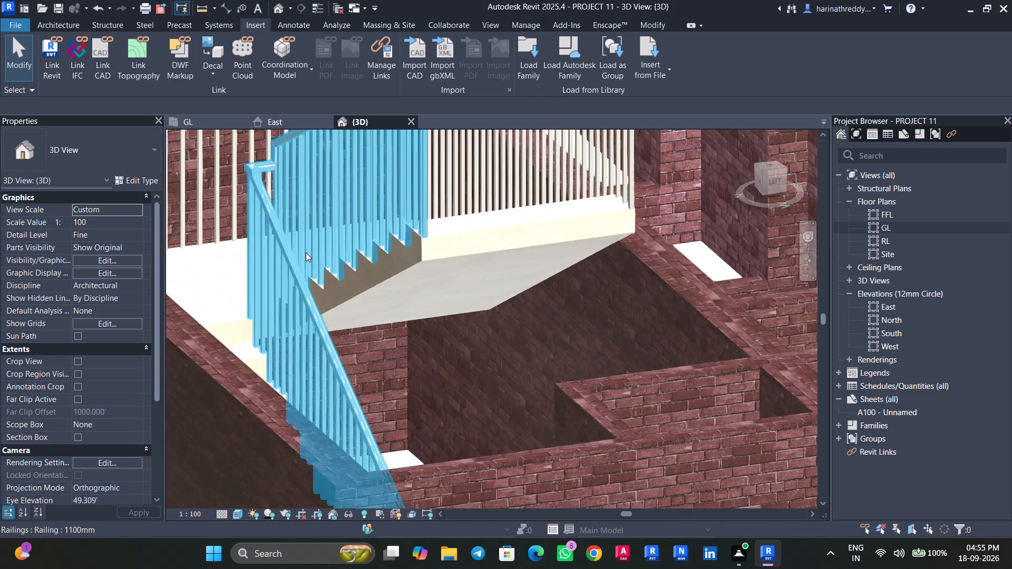
pyautogui.scroll(6, 306, 252)
pyautogui.scroll(4, 616, 330)
pyautogui.scroll(-3, 643, 346)
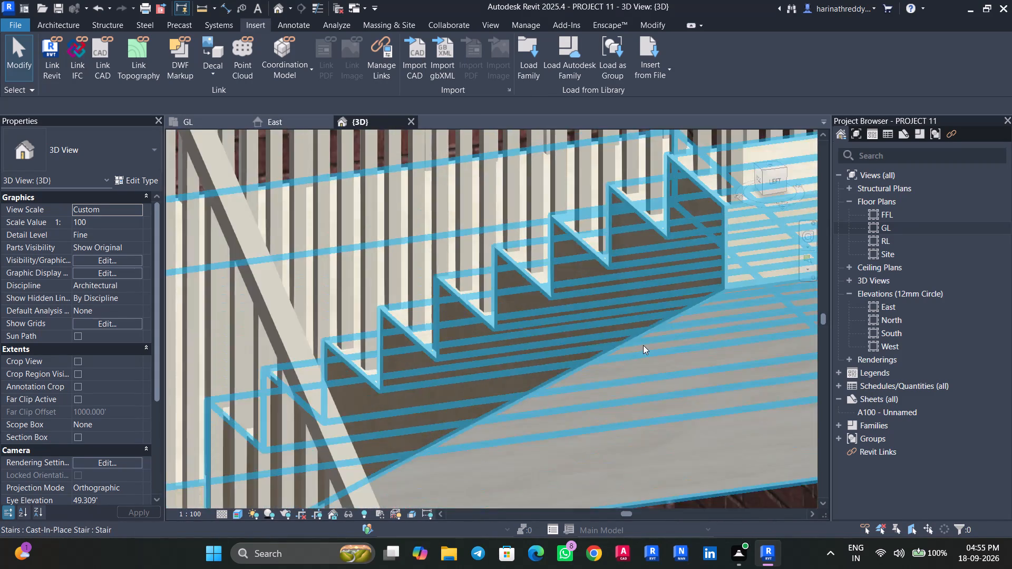
pyautogui.scroll(-7, 643, 345)
pyautogui.scroll(19, 394, 321)
pyautogui.scroll(-1, 322, 339)
pyautogui.scroll(1, 322, 339)
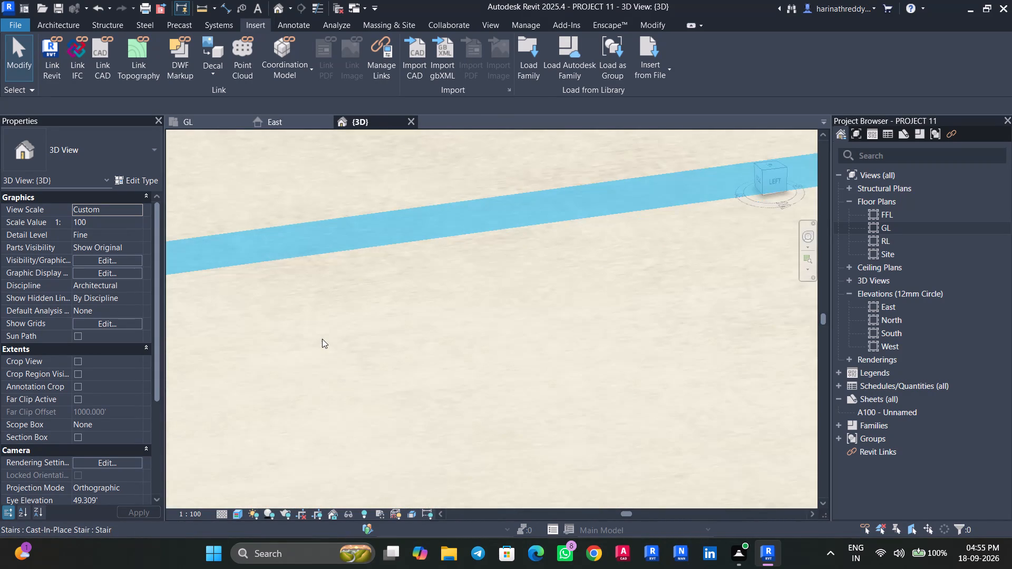
pyautogui.scroll(-14, 433, 334)
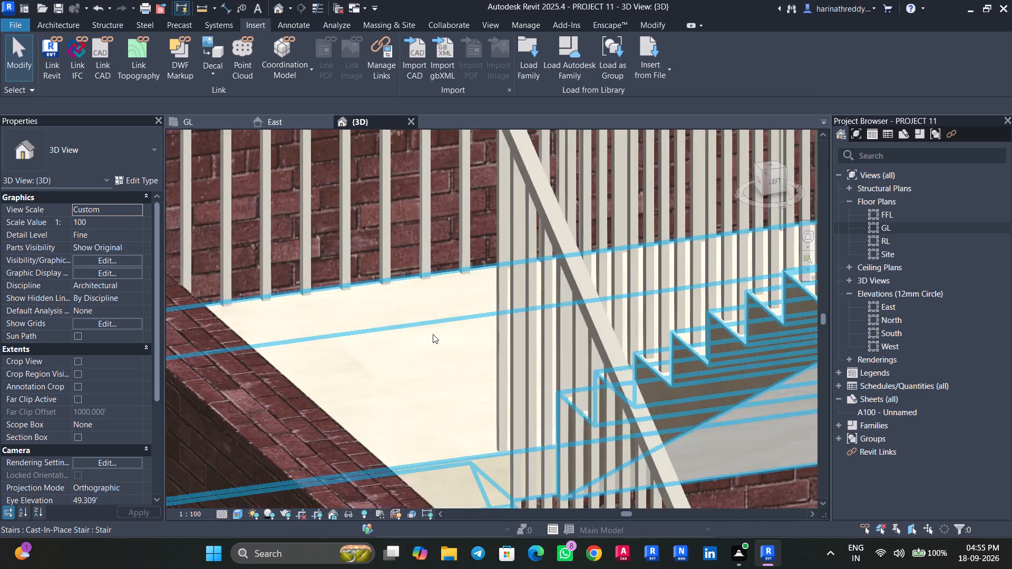
pyautogui.scroll(-9, 433, 334)
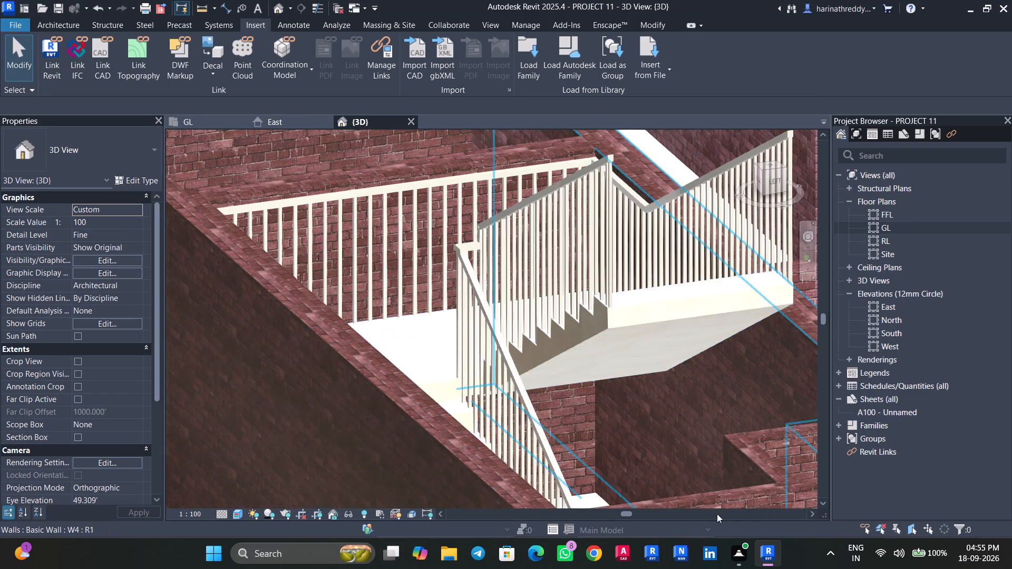
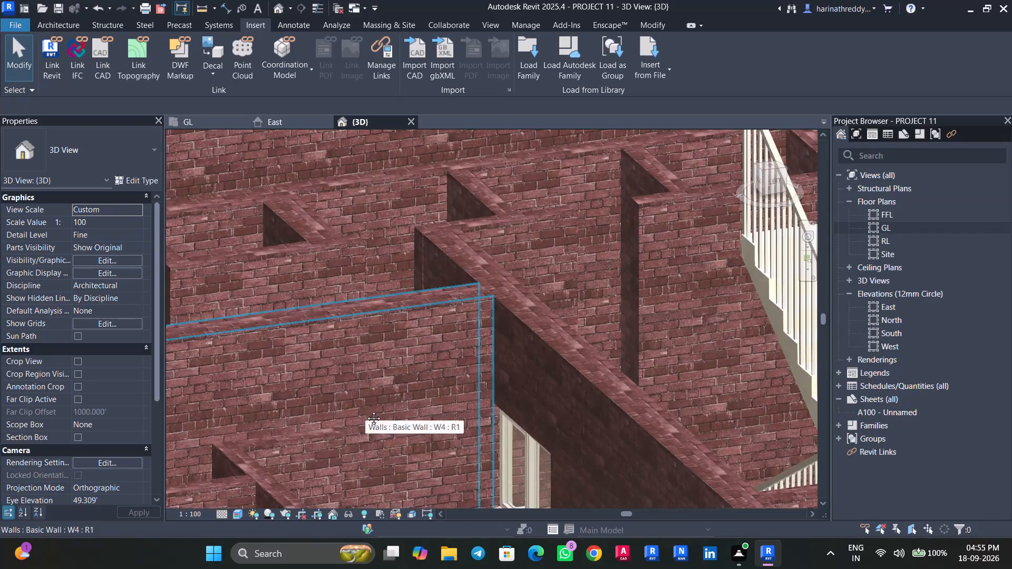
# Examine the brick wall corners and the surface texture of the outdoor flooring between them up close in 3D.
pyautogui.scroll(6, 313, 310)
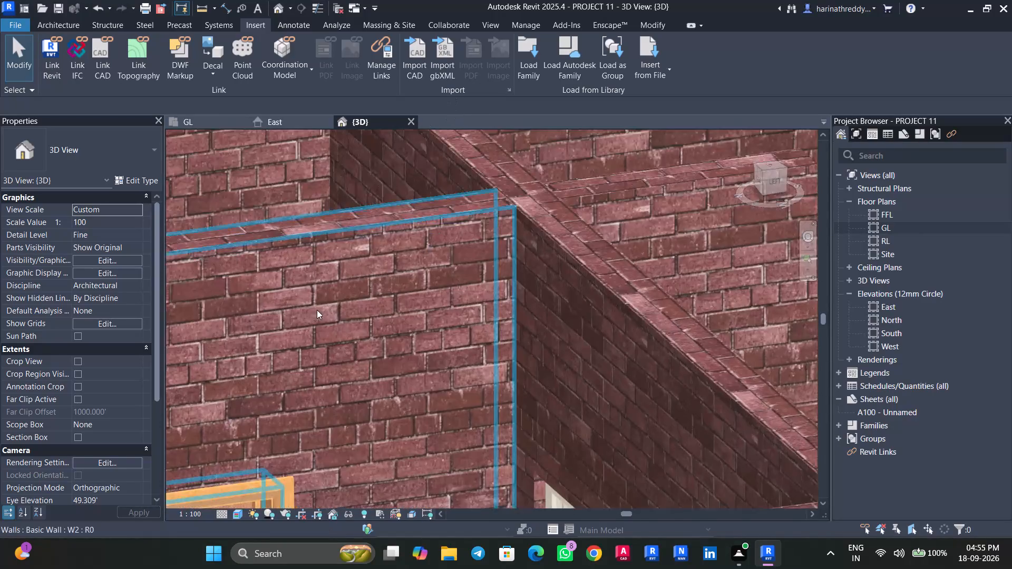
pyautogui.moveTo(627, 338); pyautogui.dragTo(217, 409, button='middle')
pyautogui.scroll(4, 552, 452)
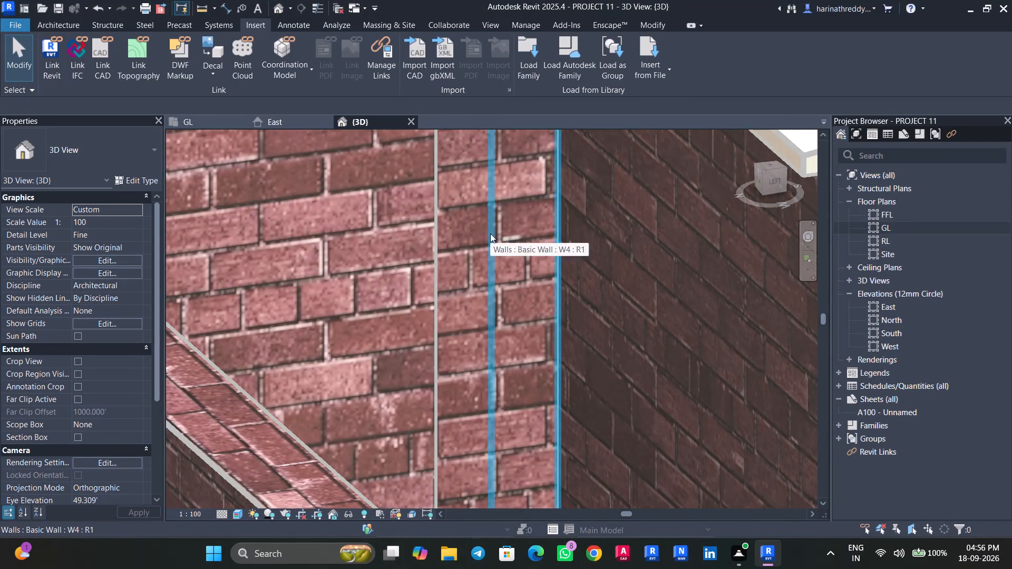
pyautogui.scroll(-20, 494, 275)
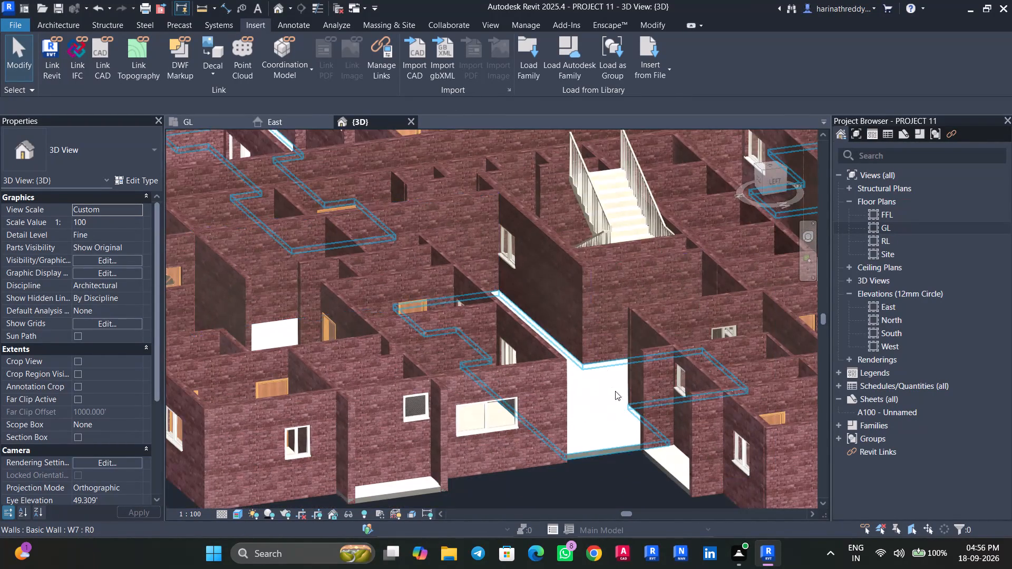
pyautogui.scroll(19, 615, 391)
pyautogui.scroll(7, 494, 373)
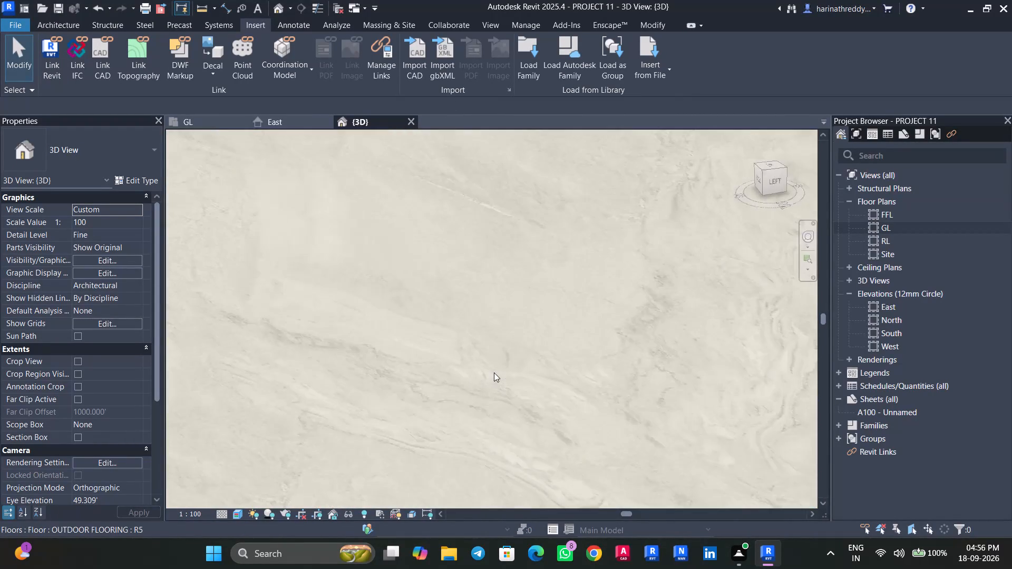
pyautogui.scroll(-3, 494, 371)
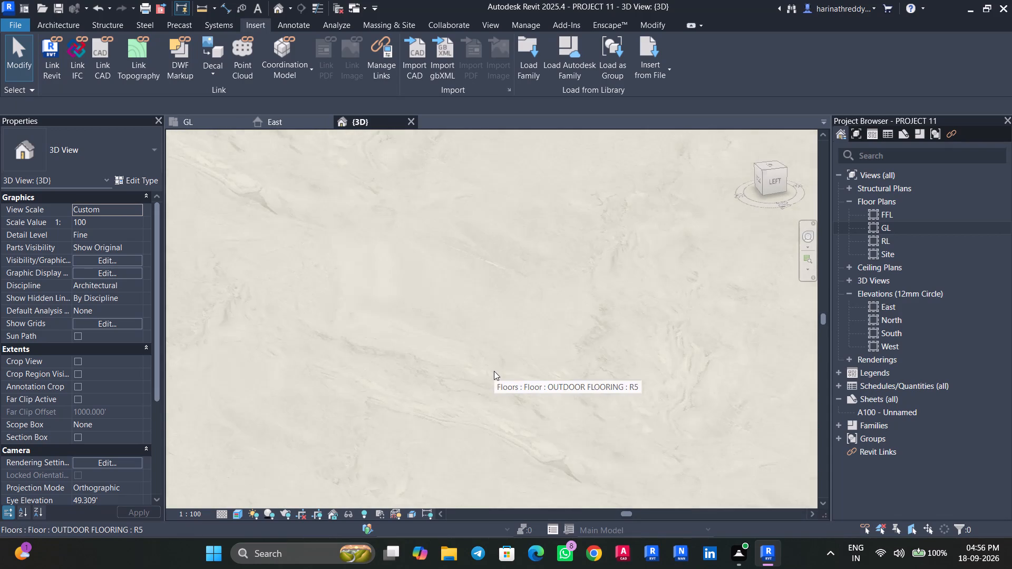
pyautogui.scroll(11, 494, 371)
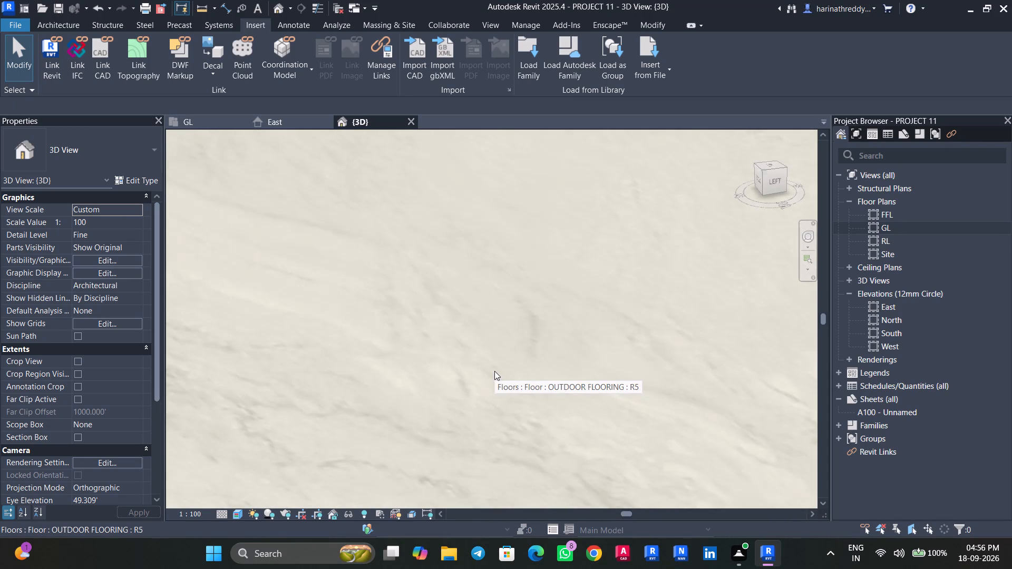
pyautogui.scroll(-7, 494, 371)
pyautogui.scroll(1, 494, 371)
pyautogui.scroll(-1, 494, 371)
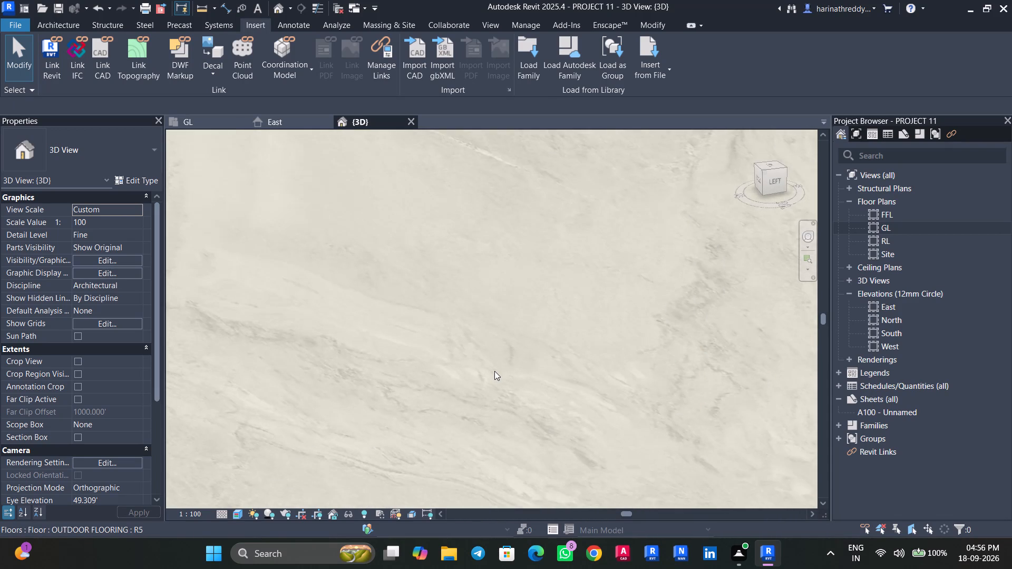
pyautogui.scroll(-9, 494, 371)
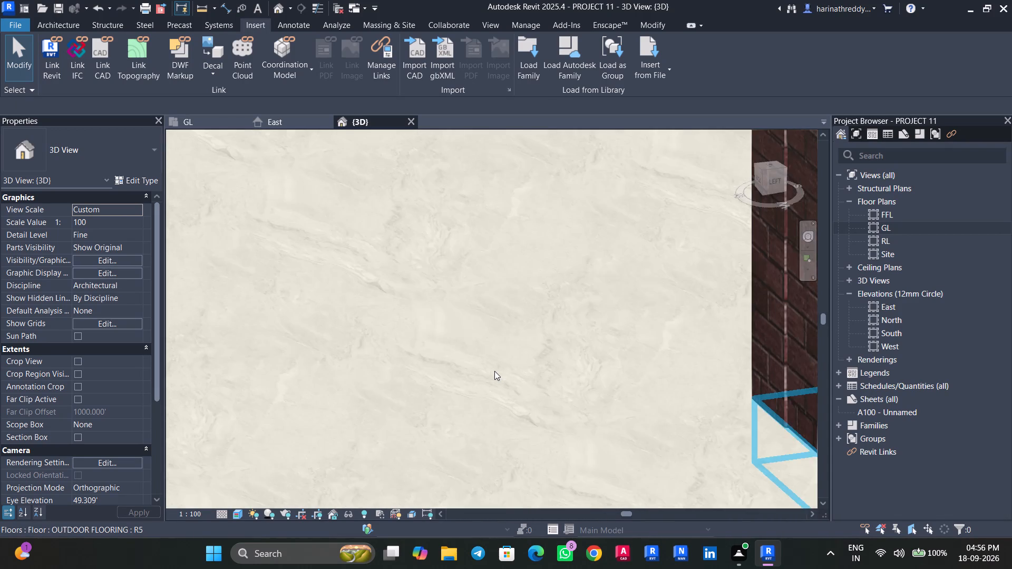
pyautogui.scroll(-13, 494, 371)
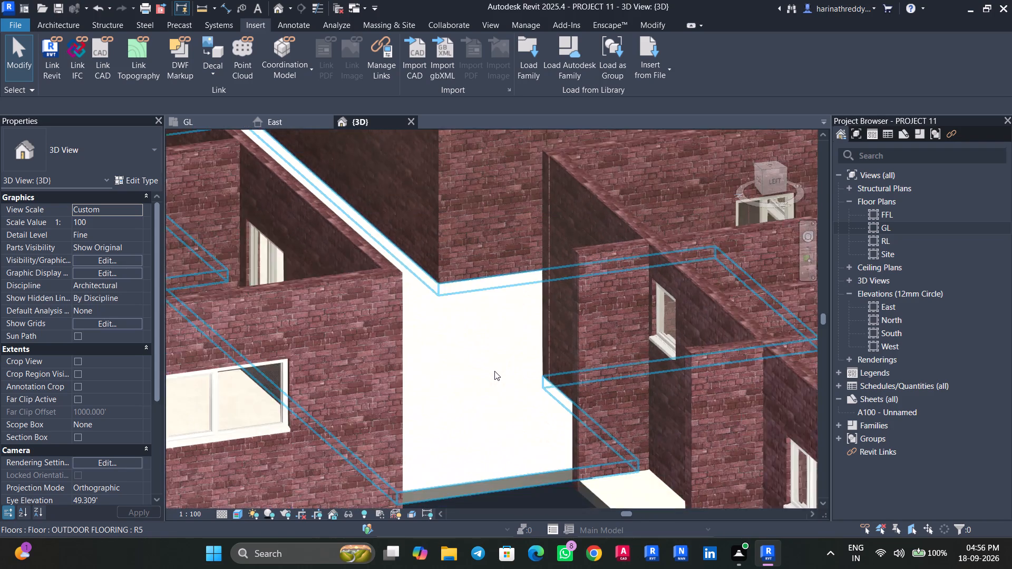
pyautogui.scroll(-13, 494, 371)
# Inspect the windowed exterior brick wall and the shaft floor slab at its base up close in 3D.
pyautogui.moveTo(494, 371); pyautogui.dragTo(531, 347, button='middle')
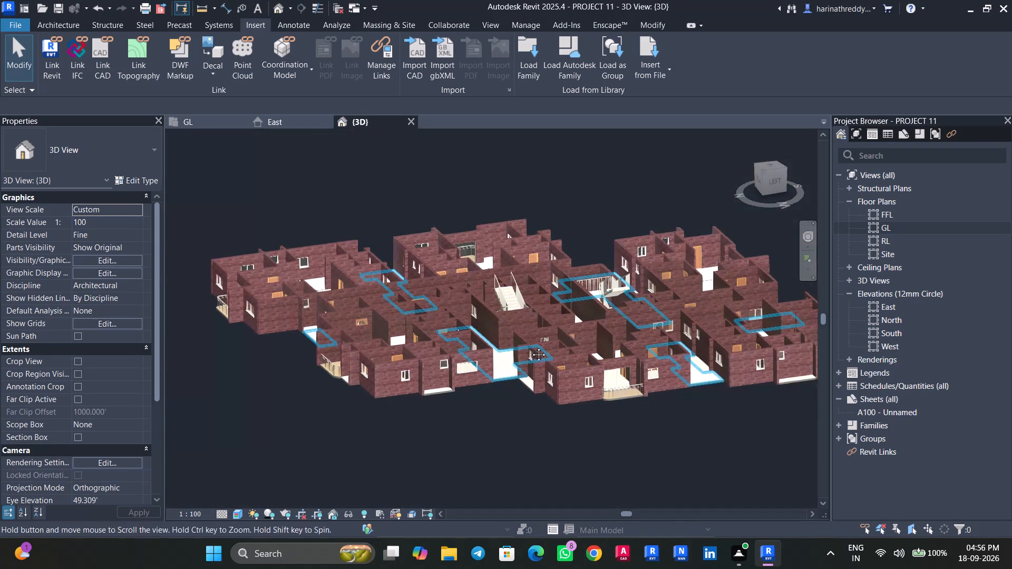
pyautogui.moveTo(531, 347); pyautogui.dragTo(561, 330, button='middle')
pyautogui.scroll(2, 509, 360)
pyautogui.scroll(-1, 509, 359)
pyautogui.scroll(10, 509, 358)
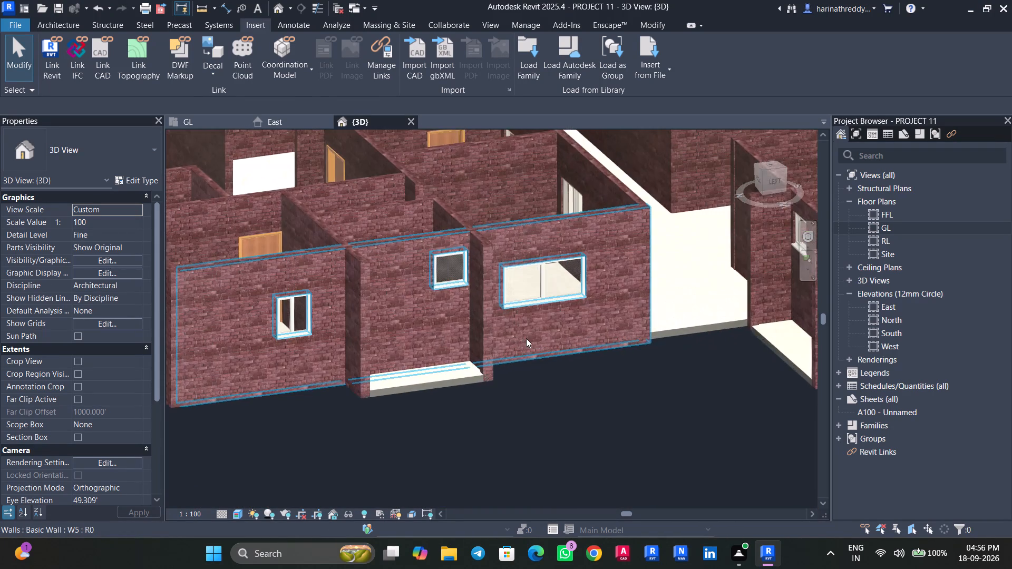
pyautogui.scroll(11, 526, 338)
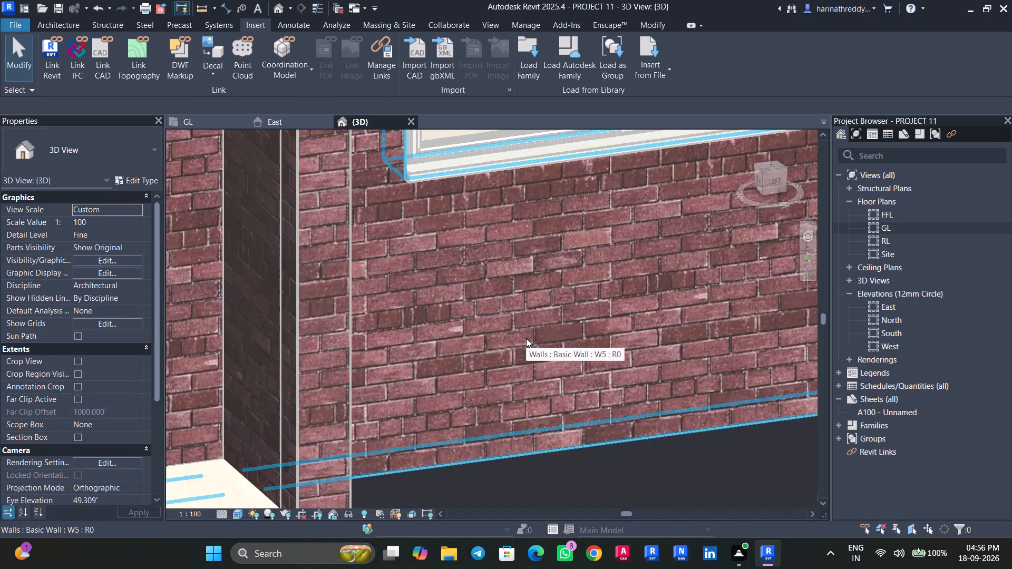
pyautogui.scroll(1, 526, 338)
pyautogui.scroll(-8, 526, 338)
pyautogui.scroll(8, 374, 388)
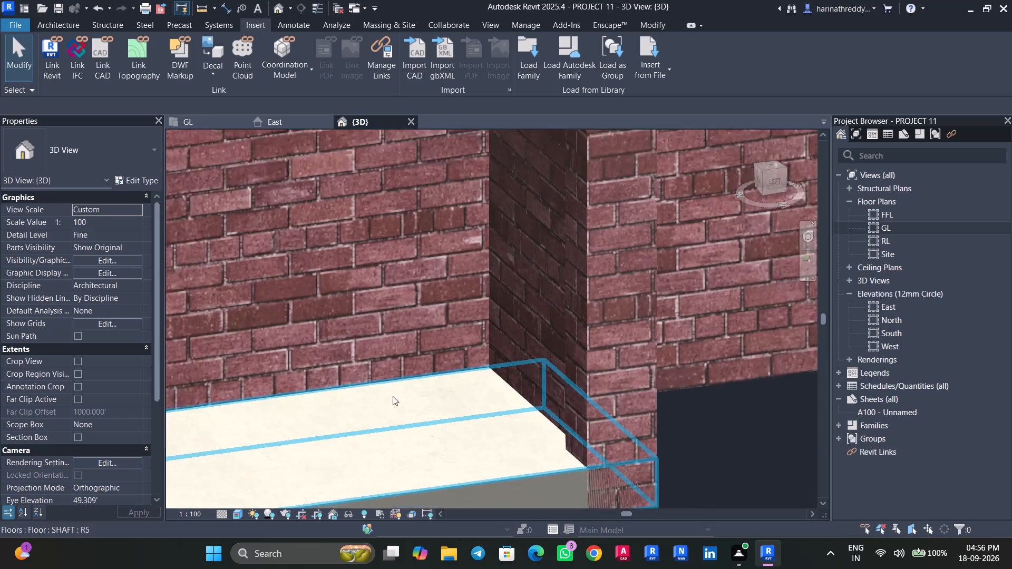
pyautogui.scroll(17, 393, 396)
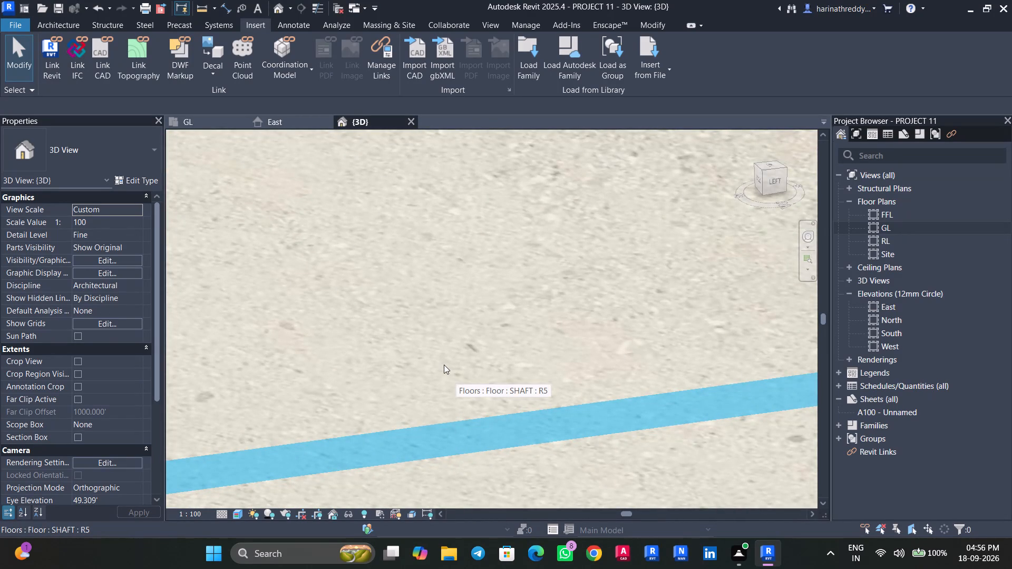
pyautogui.scroll(-14, 444, 365)
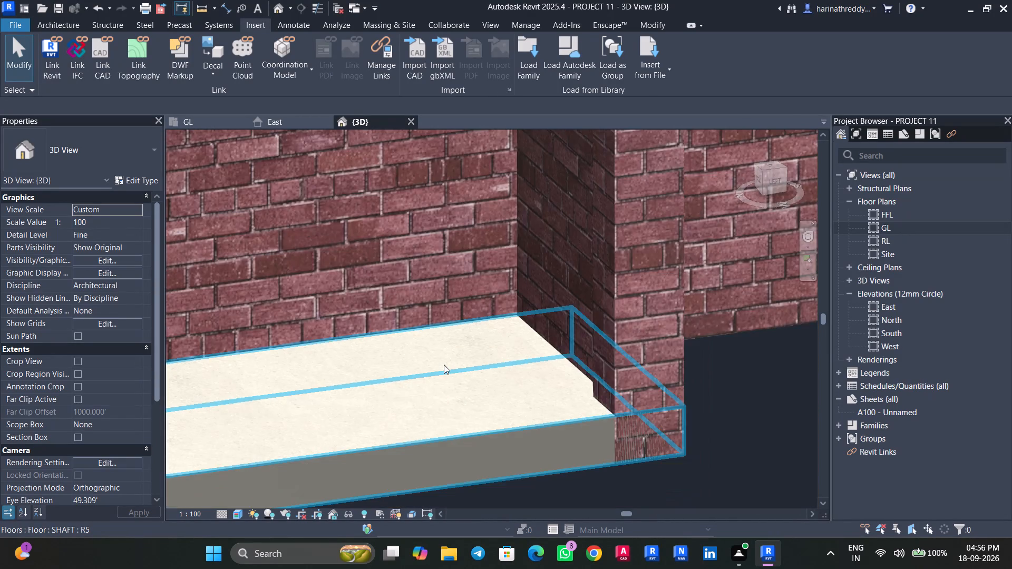
pyautogui.scroll(-20, 444, 365)
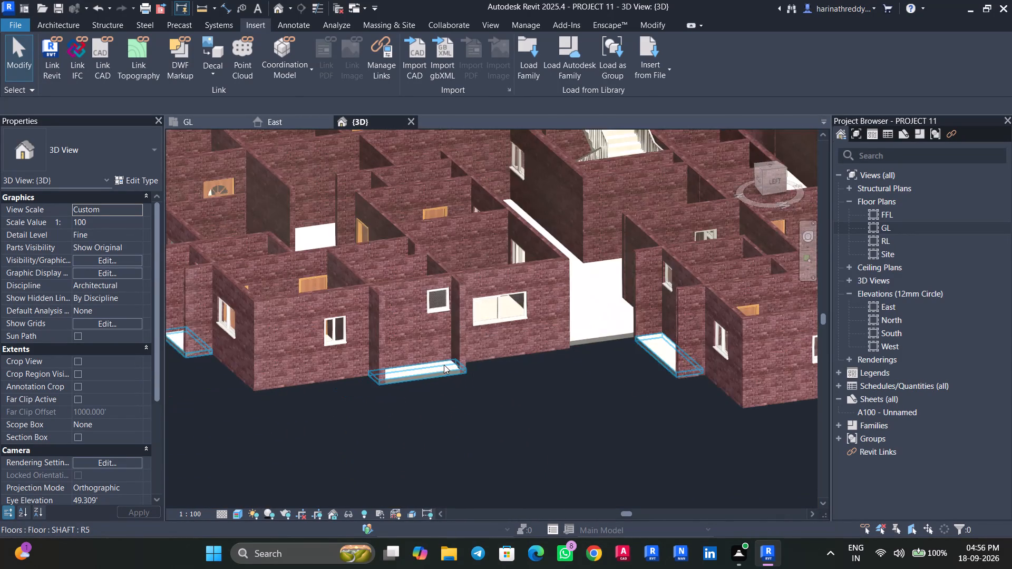
# Inspect the white floor slab between the brick walls near the curved railed balcony in 3D.
pyautogui.scroll(-14, 444, 365)
pyautogui.scroll(20, 354, 364)
pyautogui.scroll(1, 354, 364)
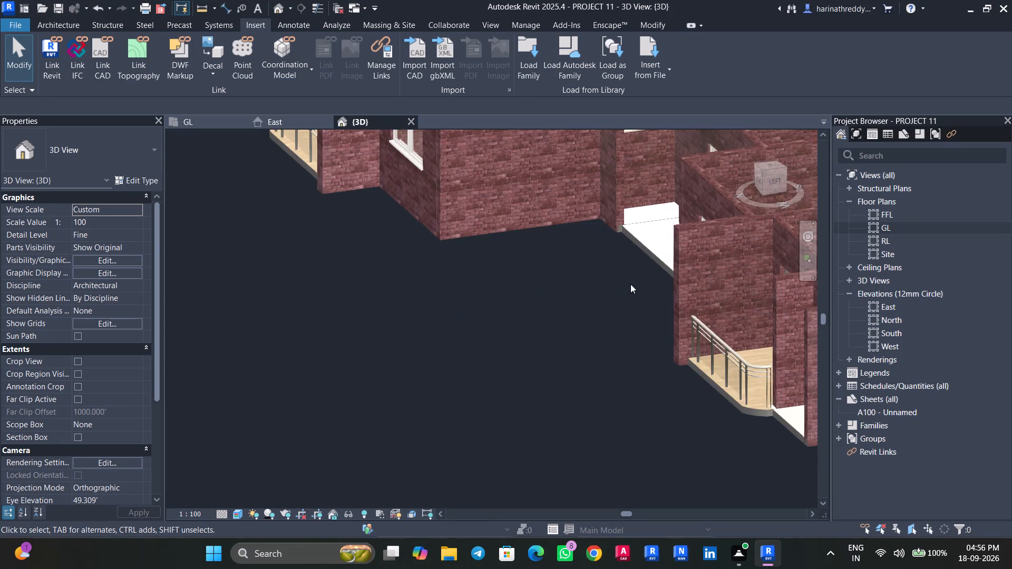
pyautogui.scroll(2, 630, 284)
pyautogui.moveTo(631, 281); pyautogui.dragTo(447, 463, button='middle')
pyautogui.scroll(6, 548, 355)
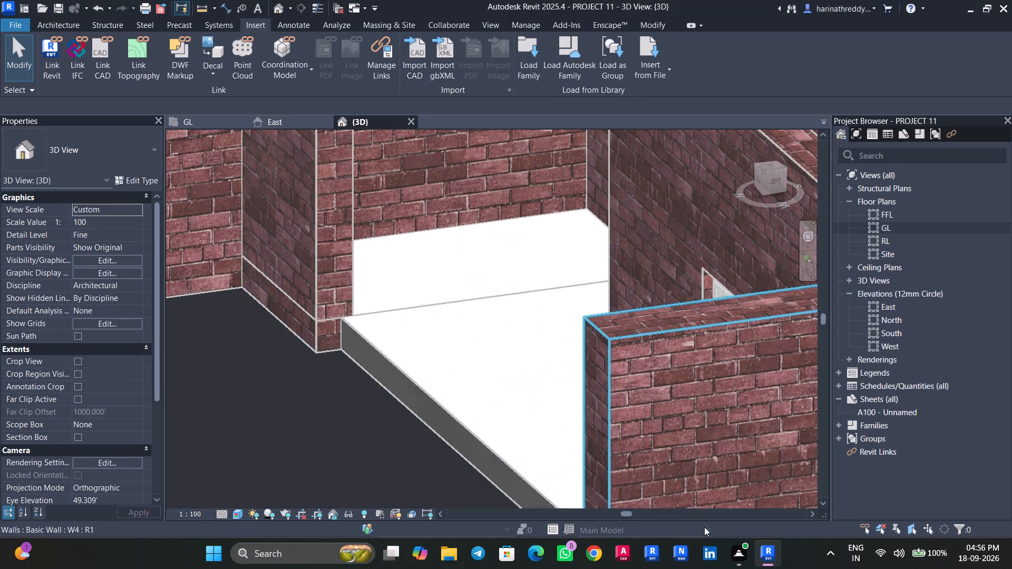
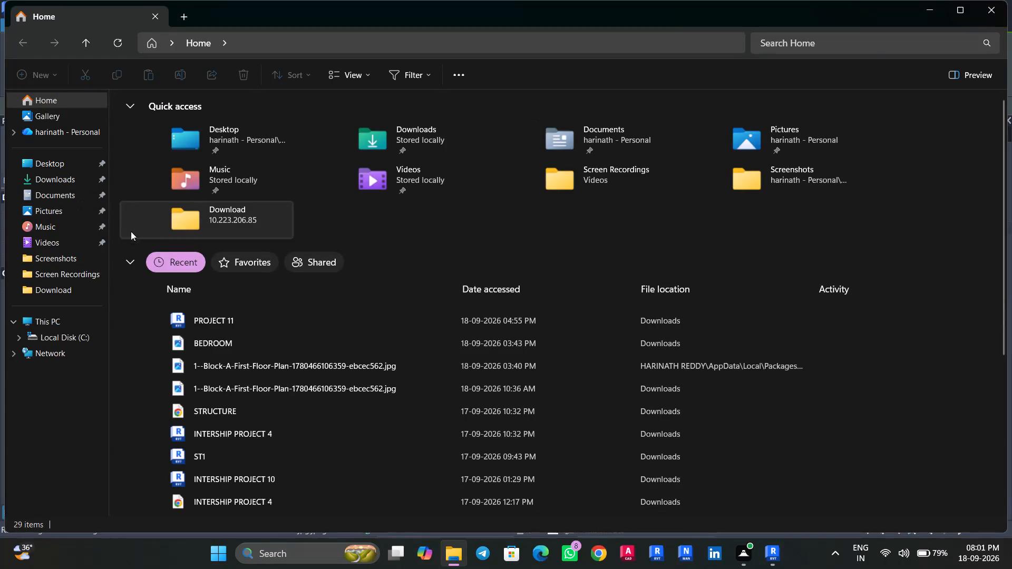
# Open the LR1996_SILLON_ESEDRA armchair family from the Downloads folder and load it into PROJECT 11 without placing it.
pyautogui.click(50, 178)
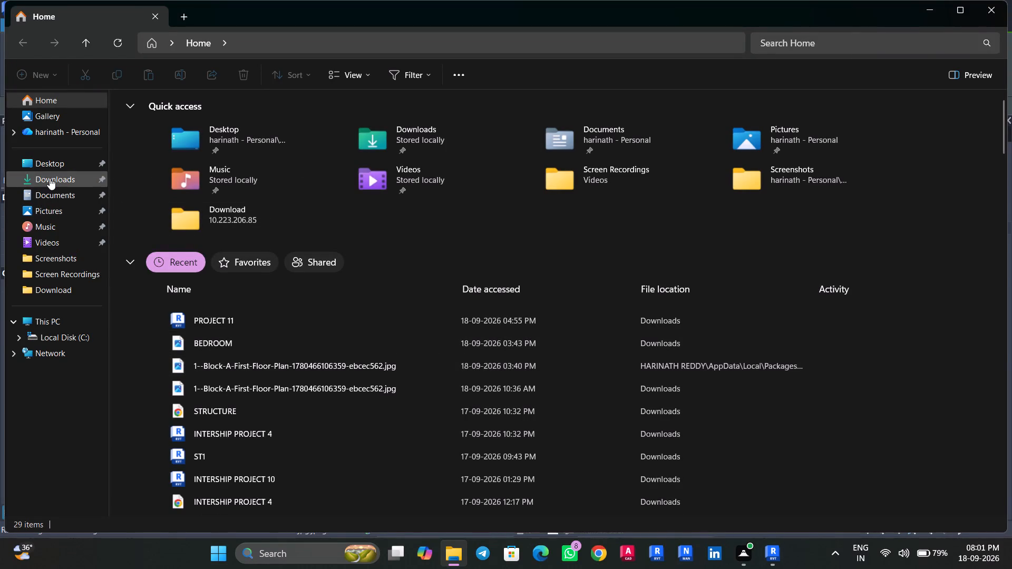
pyautogui.doubleClick(128, 152)
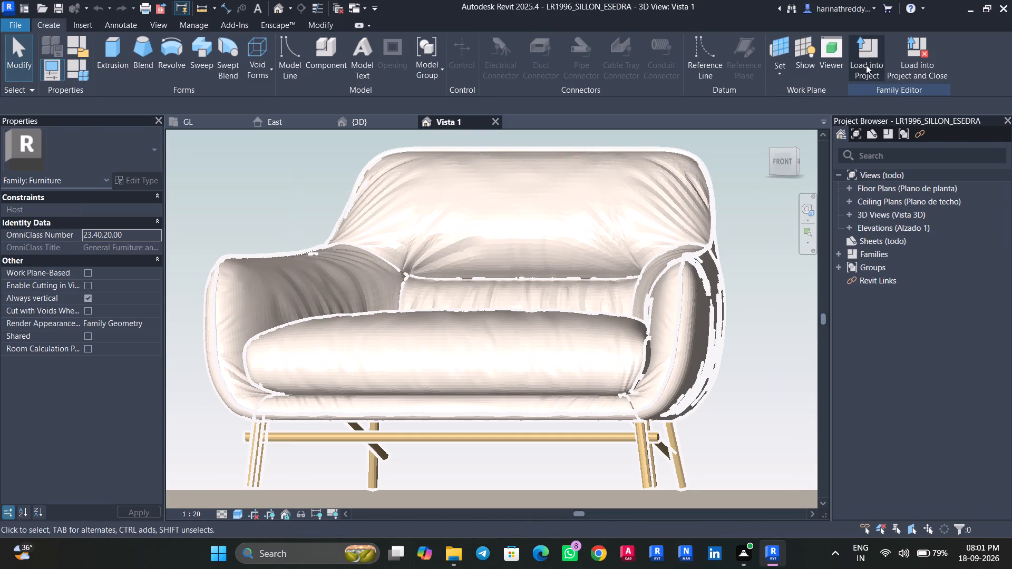
pyautogui.click(867, 63)
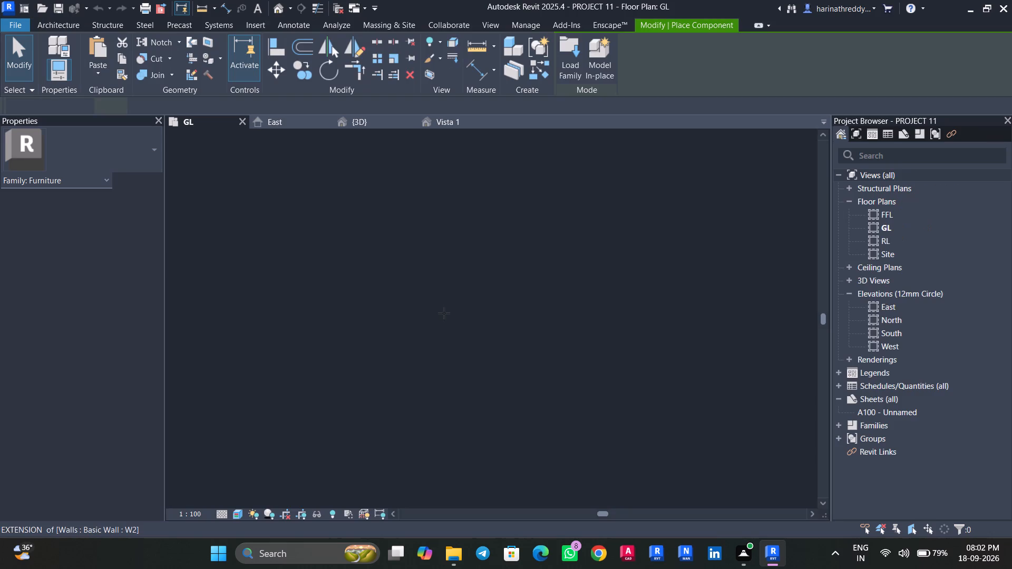
pyautogui.press('Escape')
pyautogui.press('Escape')
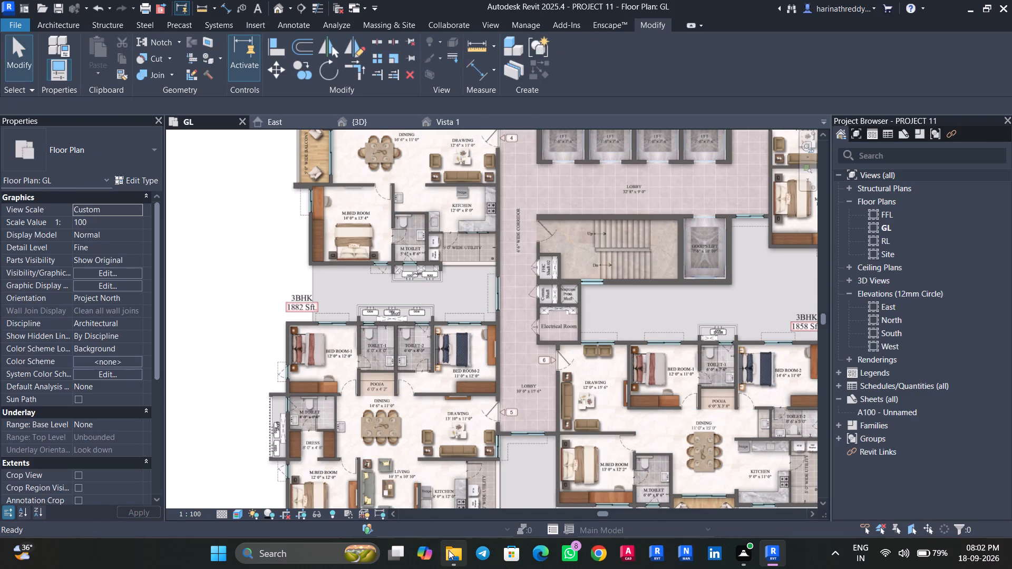
# Open the suite elevator closet family from Downloads, upgrading it, and load it into PROJECT 11 without placing it.
pyautogui.click(449, 550)
pyautogui.doubleClick(203, 157)
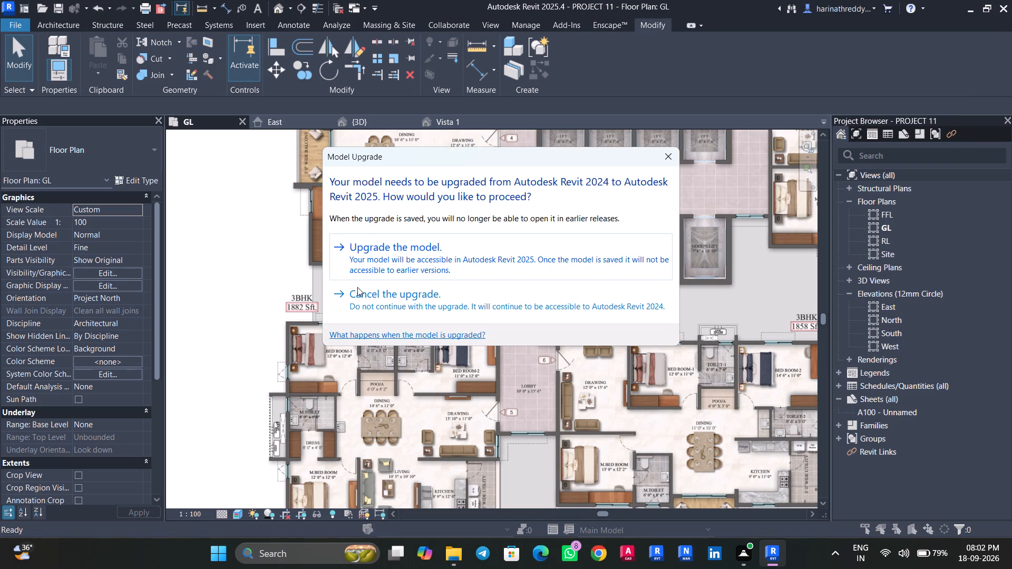
pyautogui.click(438, 259)
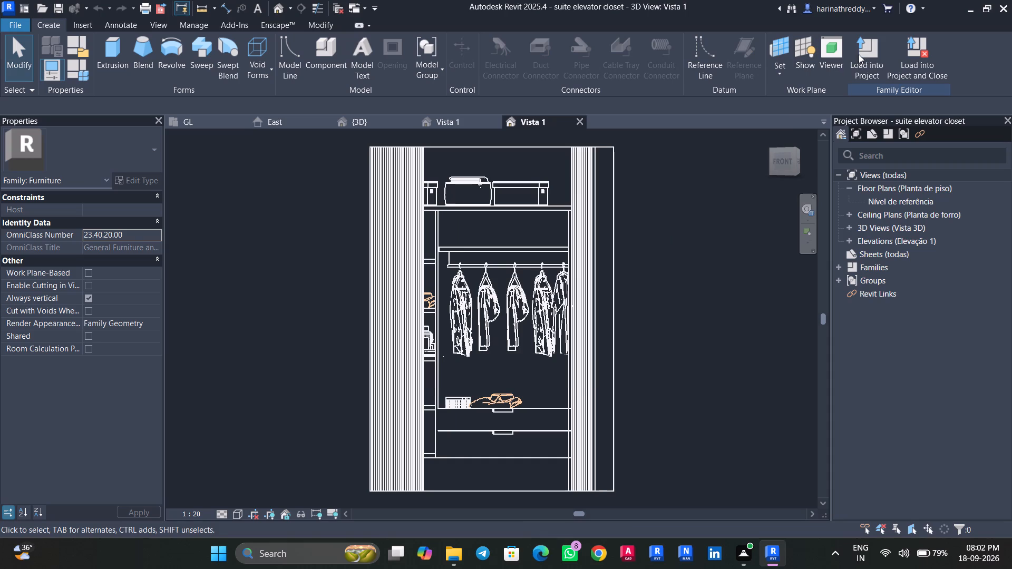
pyautogui.click(859, 54)
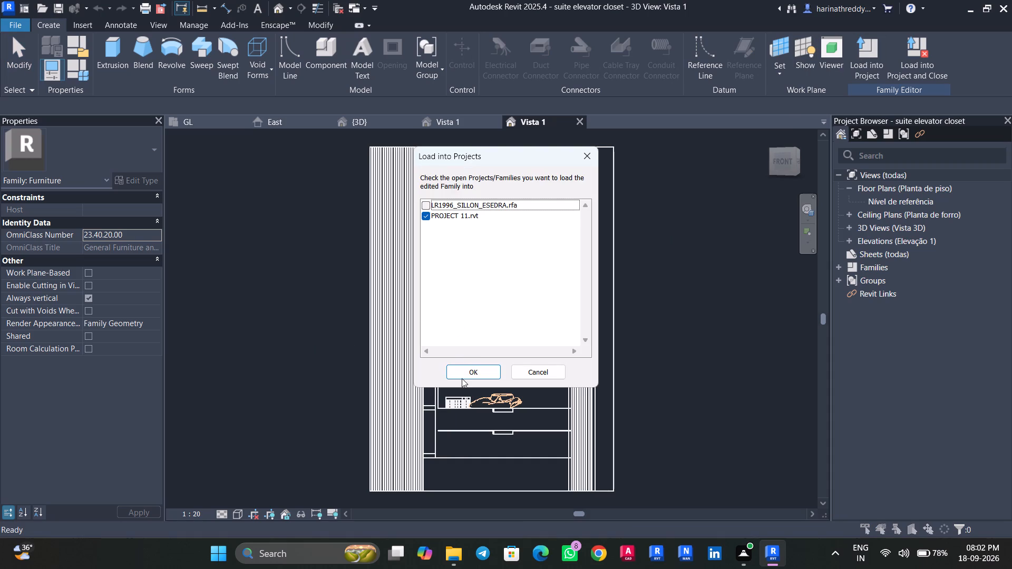
pyautogui.click(464, 370)
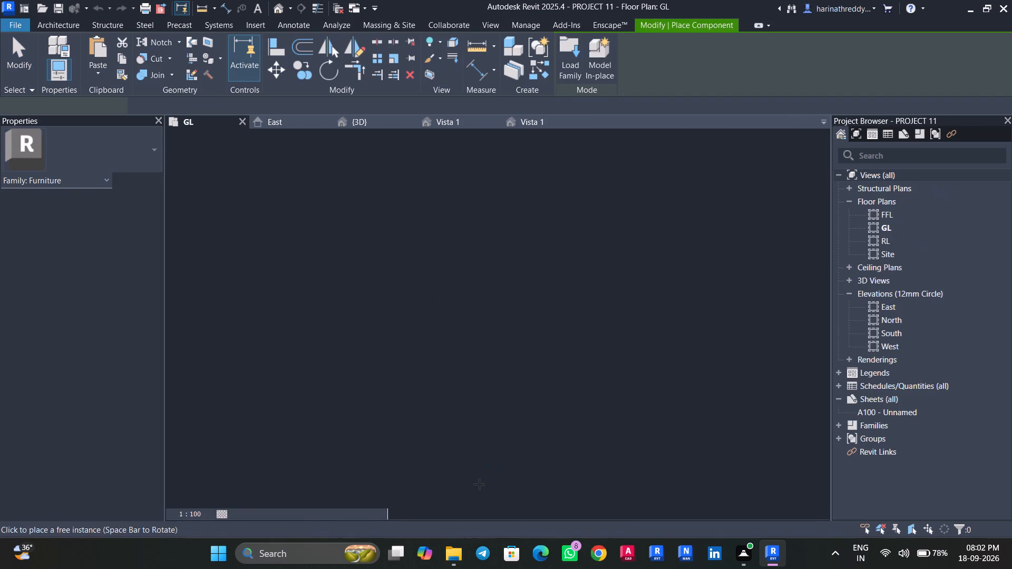
pyautogui.press('Escape')
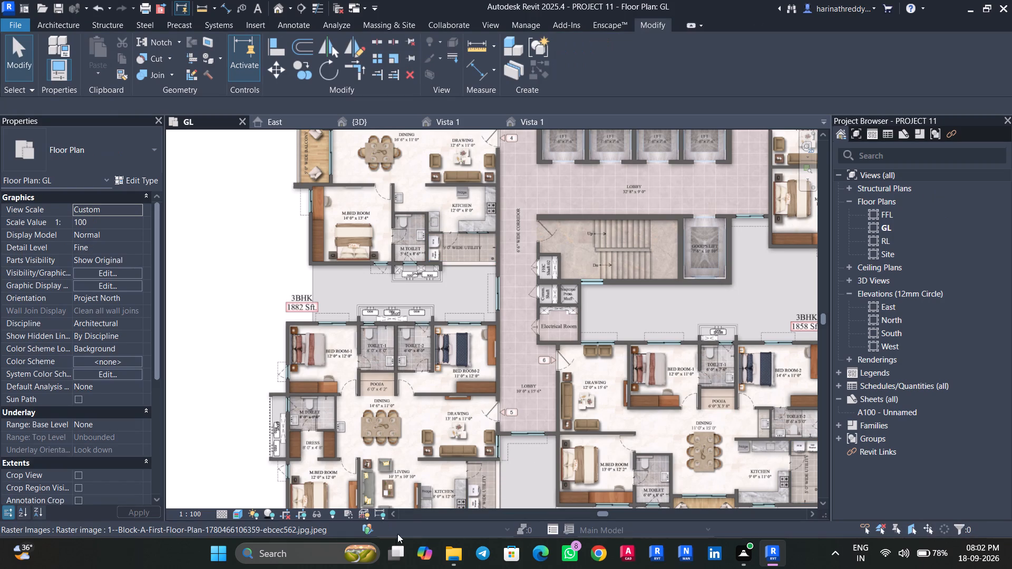
# Open the WC_-_Disabled toilet family from Downloads, upgrading the model, and load it into PROJECT 11.
pyautogui.click(453, 556)
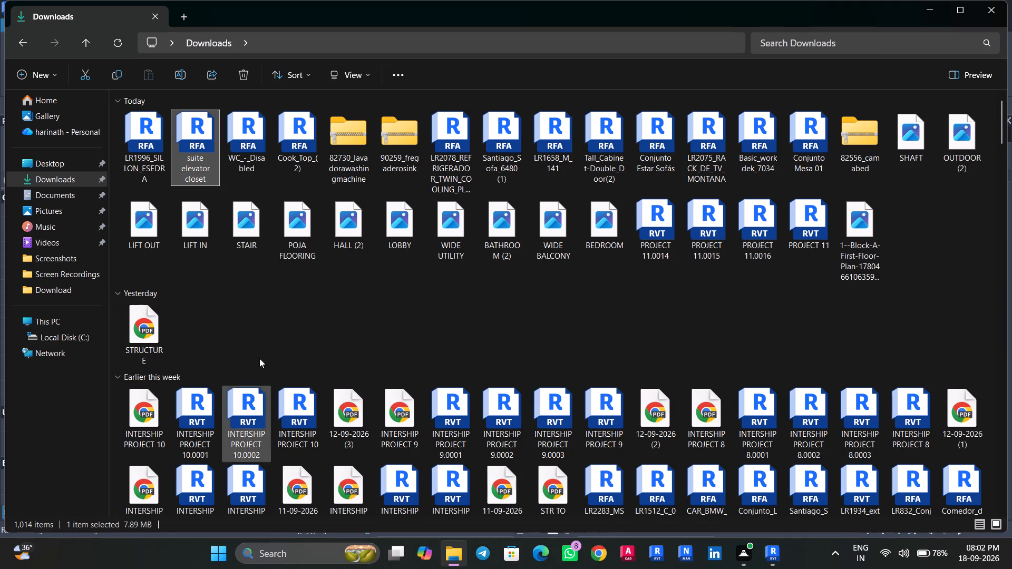
pyautogui.doubleClick(258, 153)
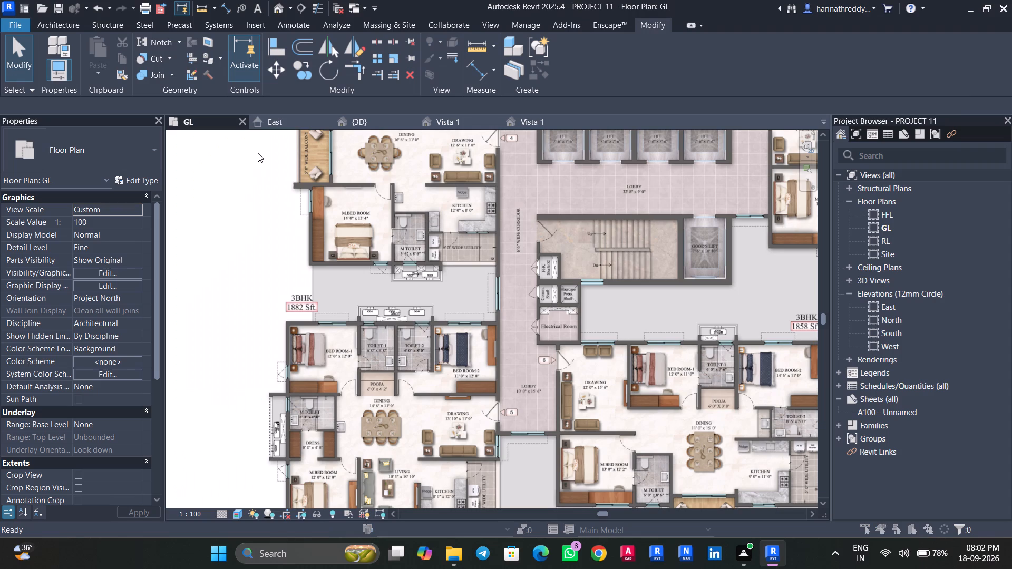
pyautogui.click(414, 254)
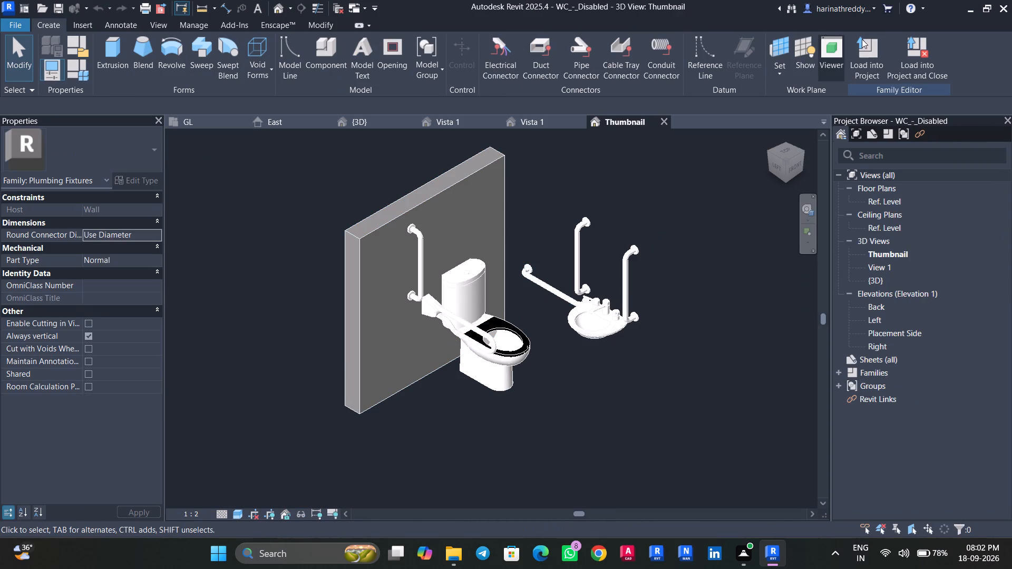
pyautogui.click(859, 46)
pyautogui.click(464, 378)
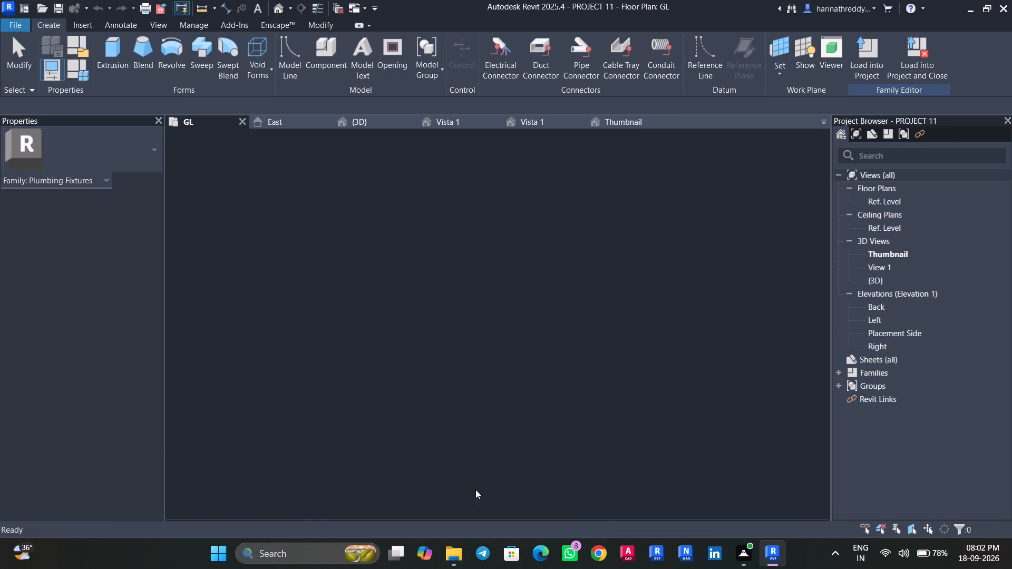
# Open the Cook_Top_(2) family from Downloads, upgrading the model, and load it into PROJECT 11.
pyautogui.click(463, 550)
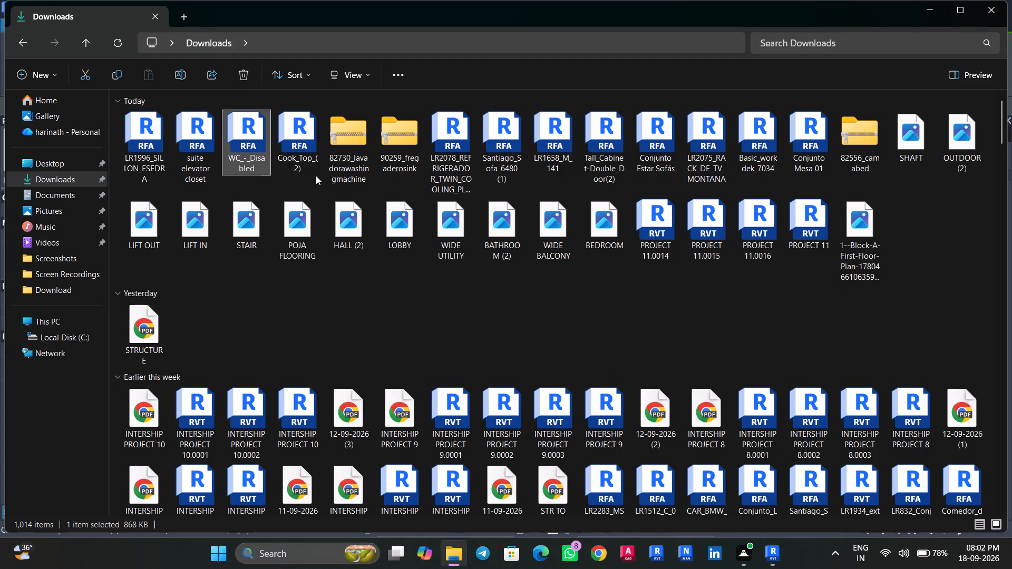
pyautogui.doubleClick(303, 152)
pyautogui.click(507, 254)
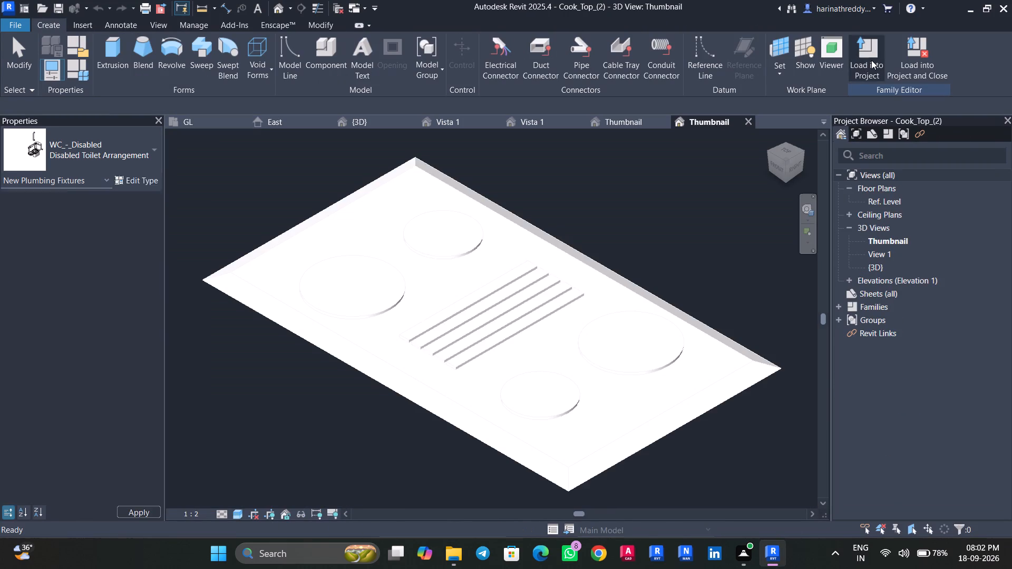
pyautogui.click(871, 60)
pyautogui.click(473, 368)
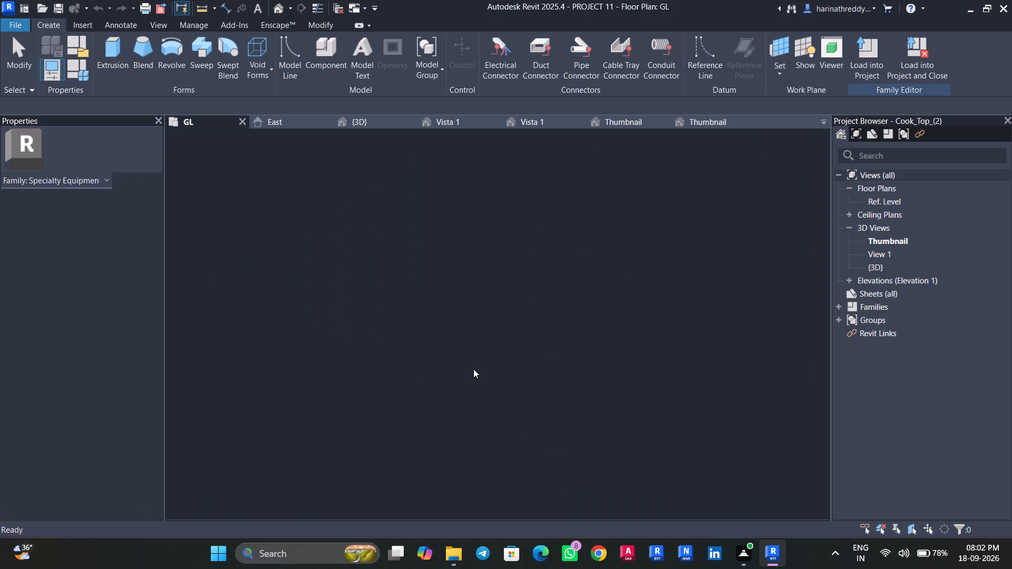
# Open the Indesit Lavadora de 10Kg family from the 82730_lavadorawashingmachine archive, upgrade it, and load it into PROJECT 11.
pyautogui.click(466, 552)
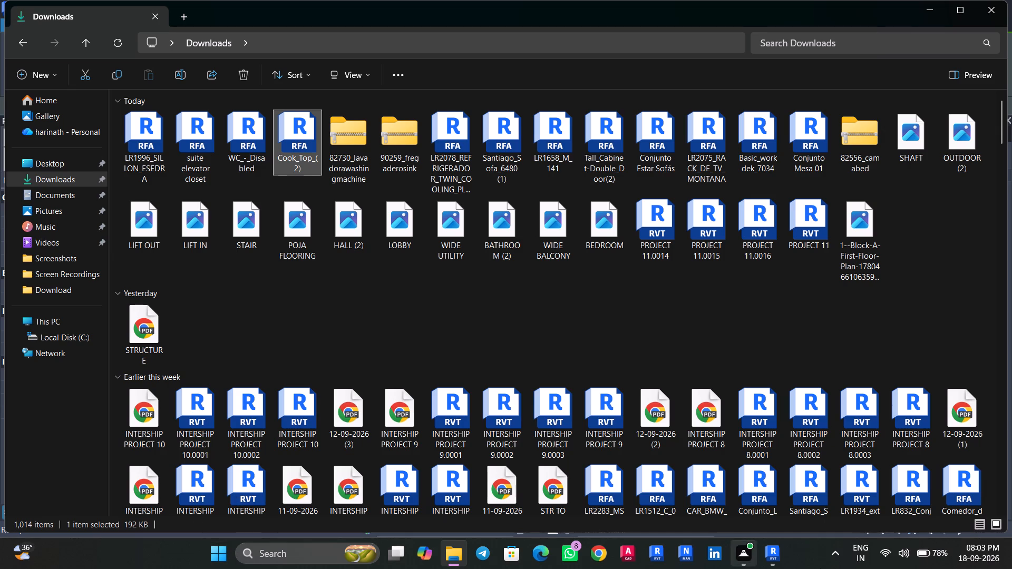
pyautogui.click(780, 557)
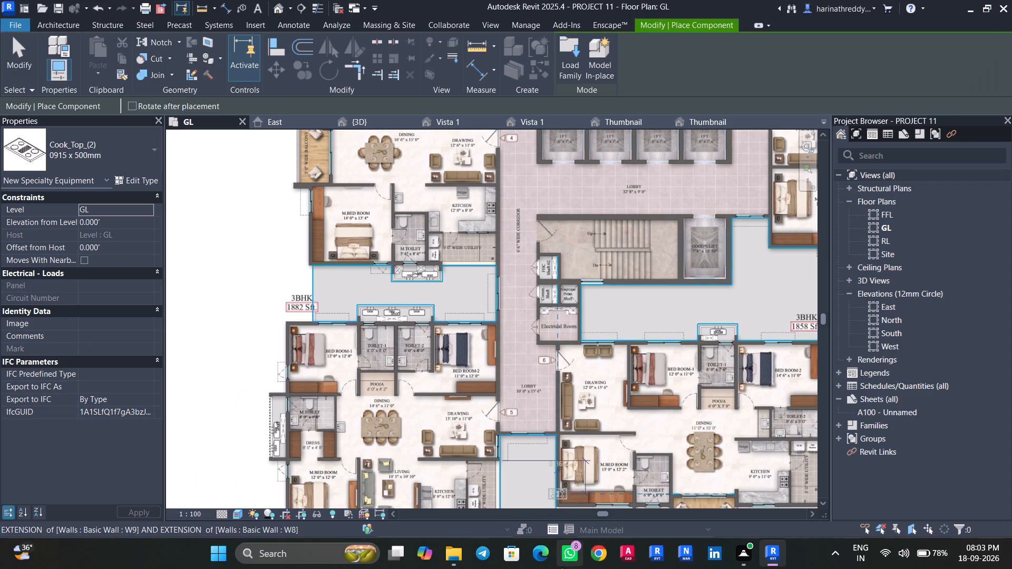
pyautogui.click(456, 553)
pyautogui.doubleClick(357, 139)
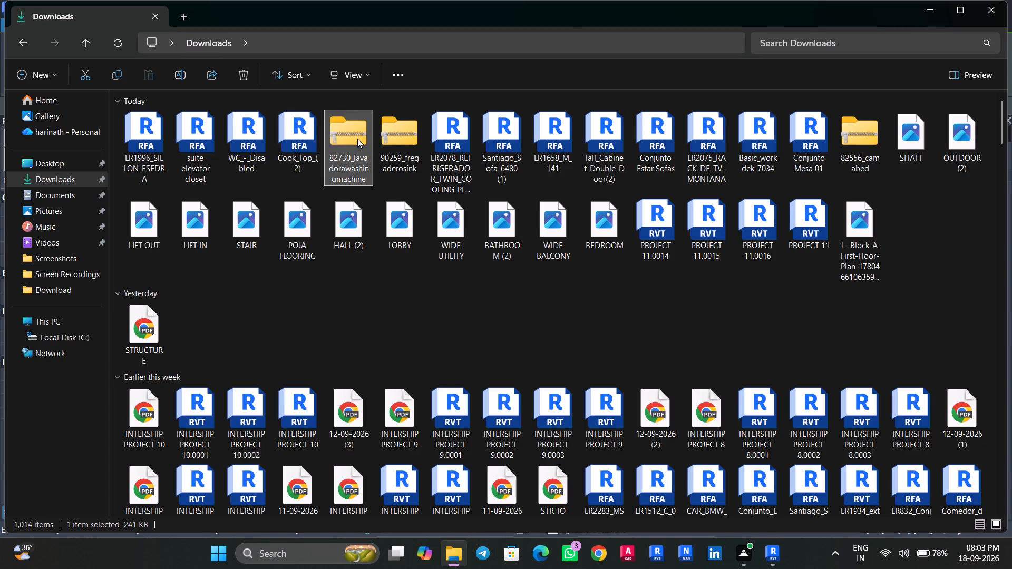
pyautogui.doubleClick(307, 117)
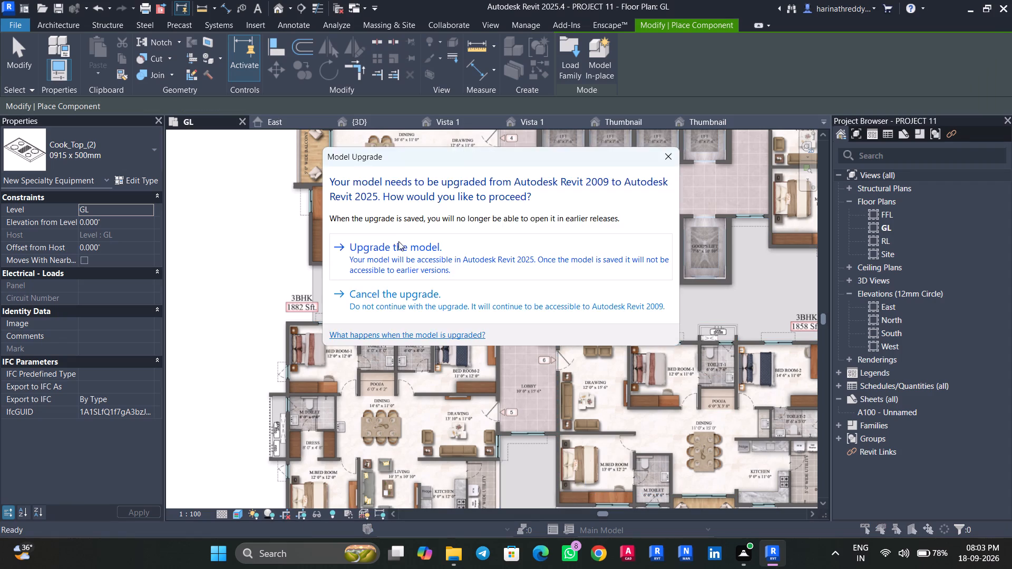
pyautogui.click(400, 246)
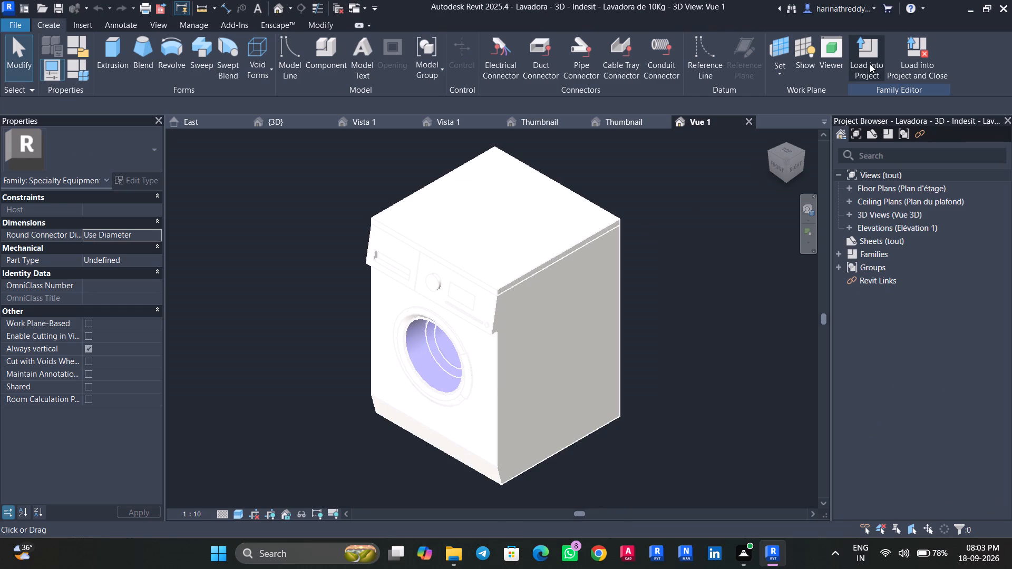
pyautogui.click(870, 64)
pyautogui.click(486, 376)
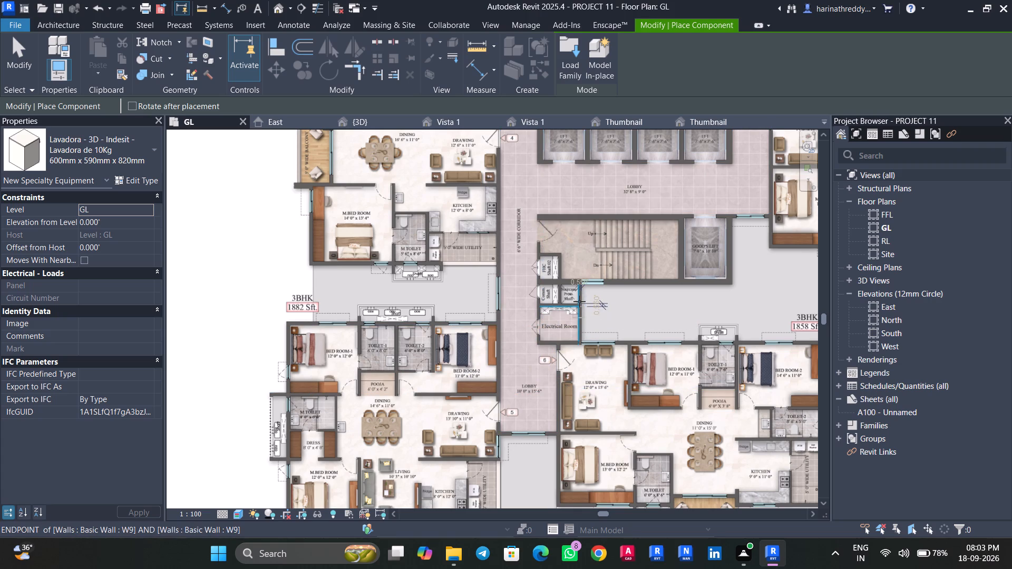
# Open the Fregadero sink family from the 90259_fregaderosink archive, upgrade it, and load it into PROJECT 11.
pyautogui.click(455, 561)
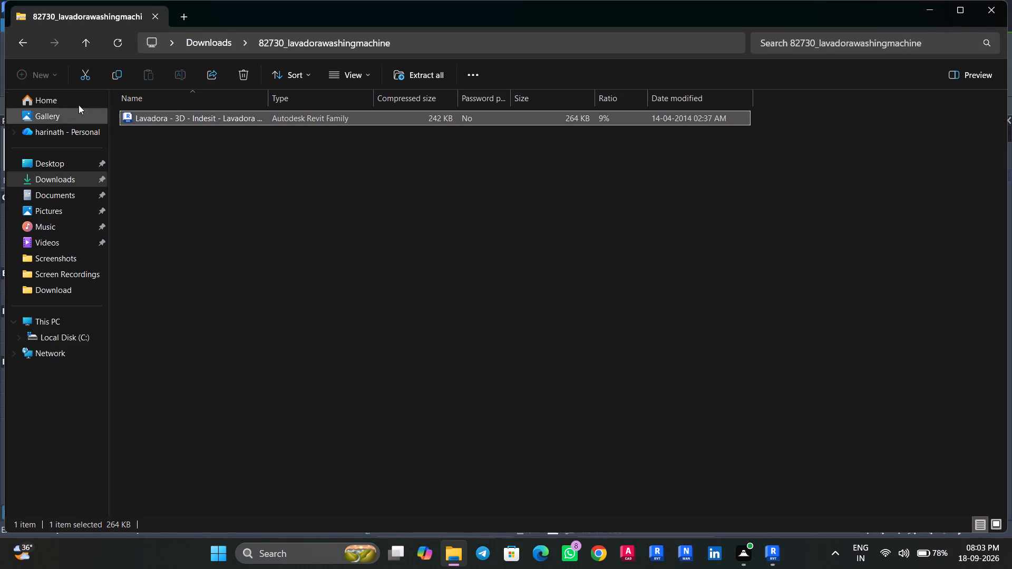
pyautogui.click(81, 44)
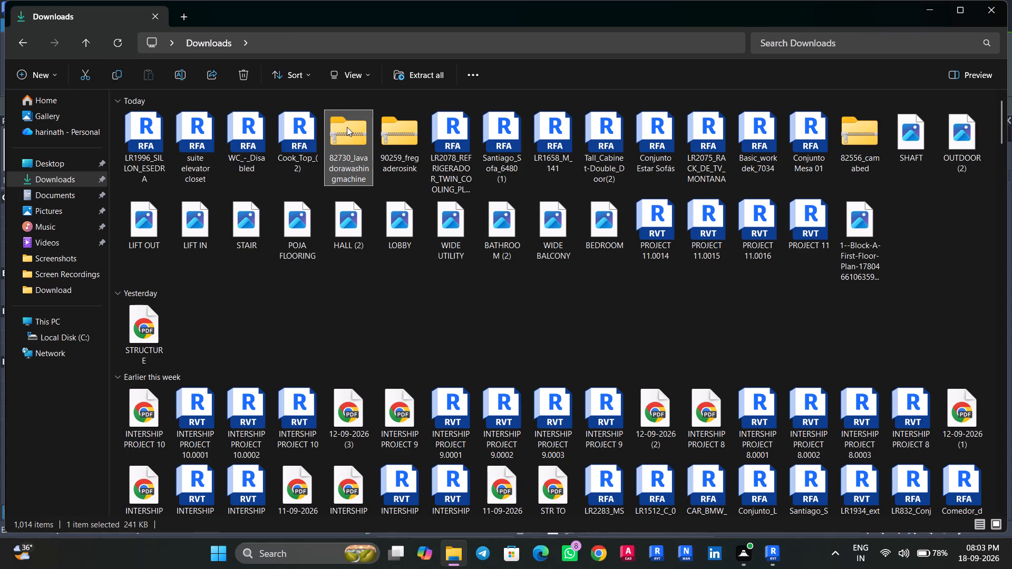
pyautogui.doubleClick(411, 151)
pyautogui.doubleClick(395, 122)
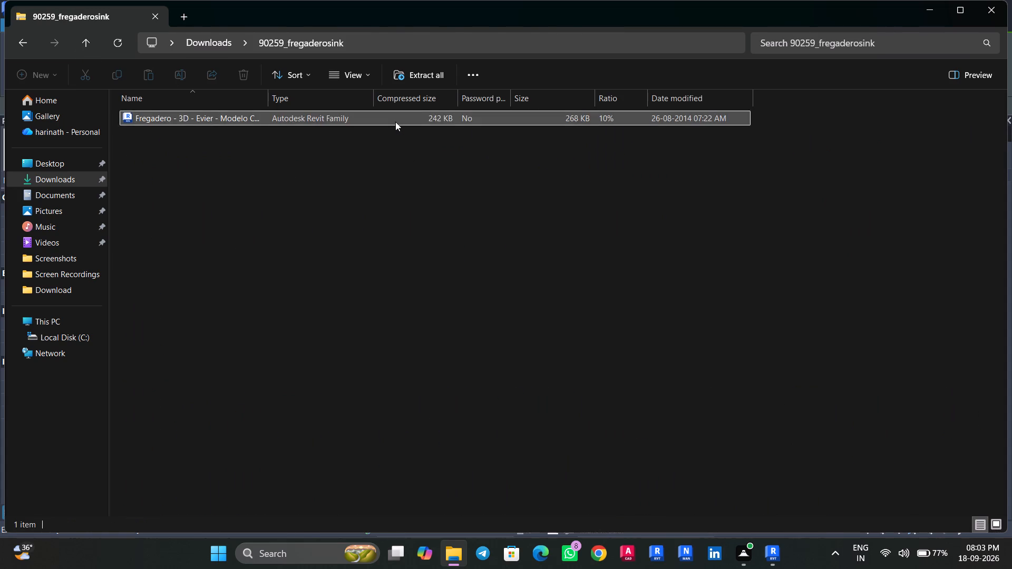
pyautogui.click(432, 270)
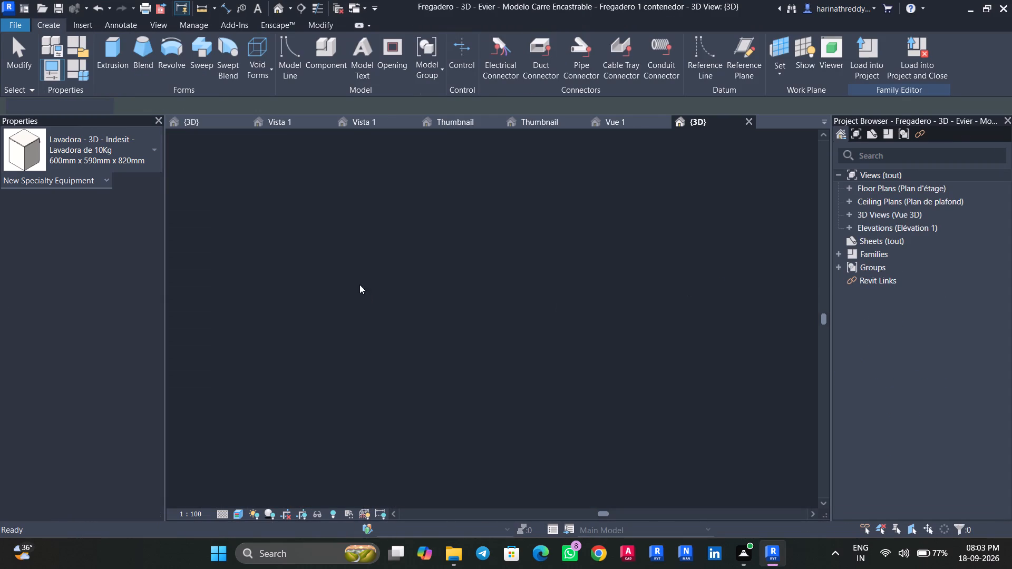
pyautogui.click(861, 69)
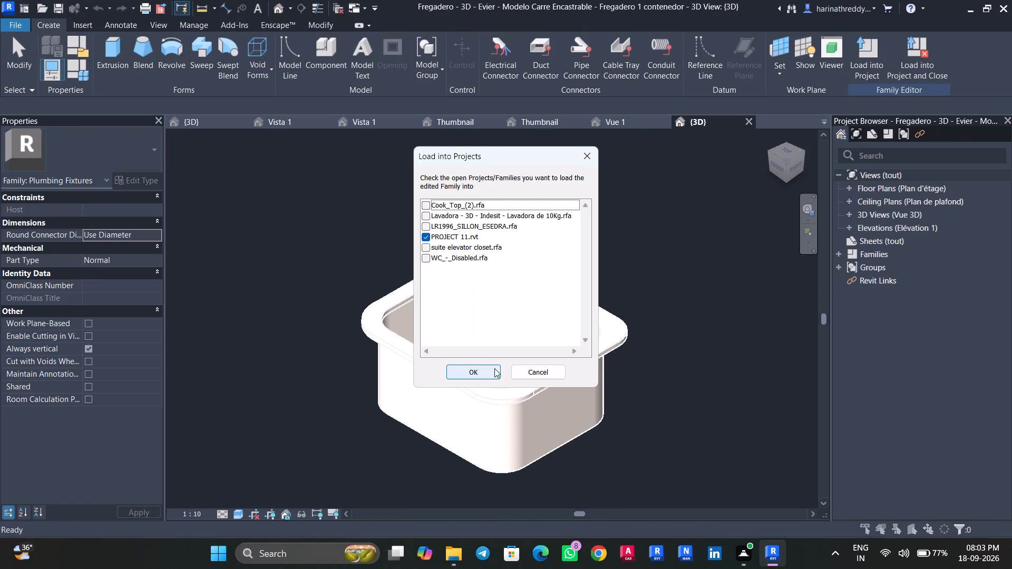
pyautogui.click(471, 381)
pyautogui.click(471, 376)
# Open the LR2078_REFRIGERADOR_TWIN_COOLING_PLUS_SAMSUNG family from Downloads, upgrade it, and load it into PROJECT 11.
pyautogui.click(454, 557)
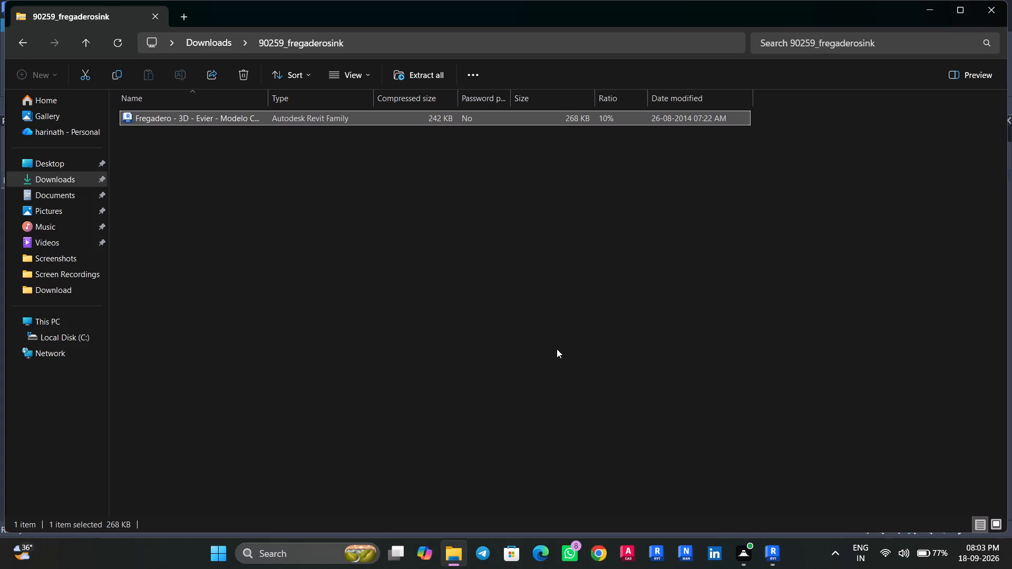
pyautogui.click(91, 44)
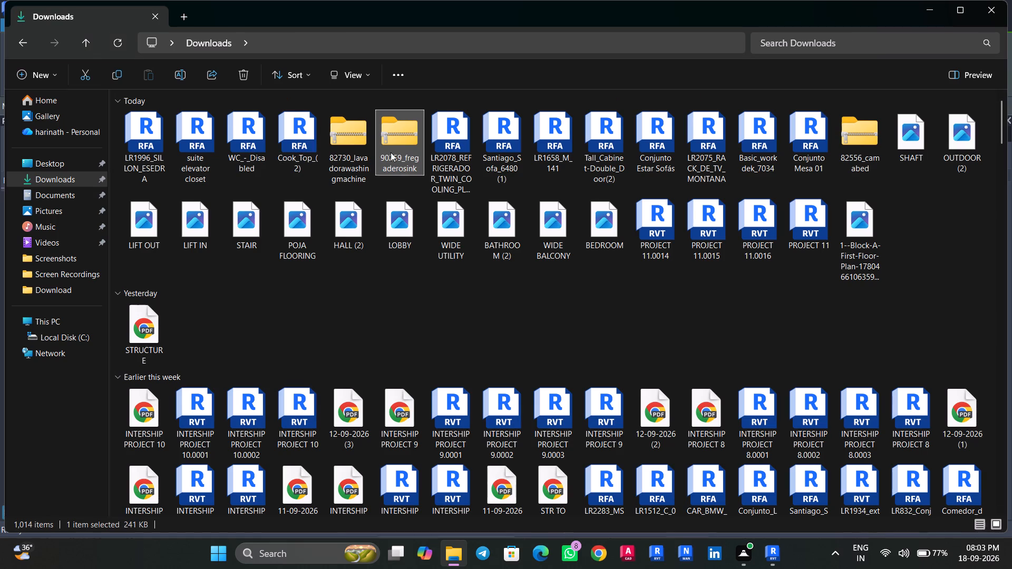
pyautogui.click(475, 146)
pyautogui.tripleClick(465, 146)
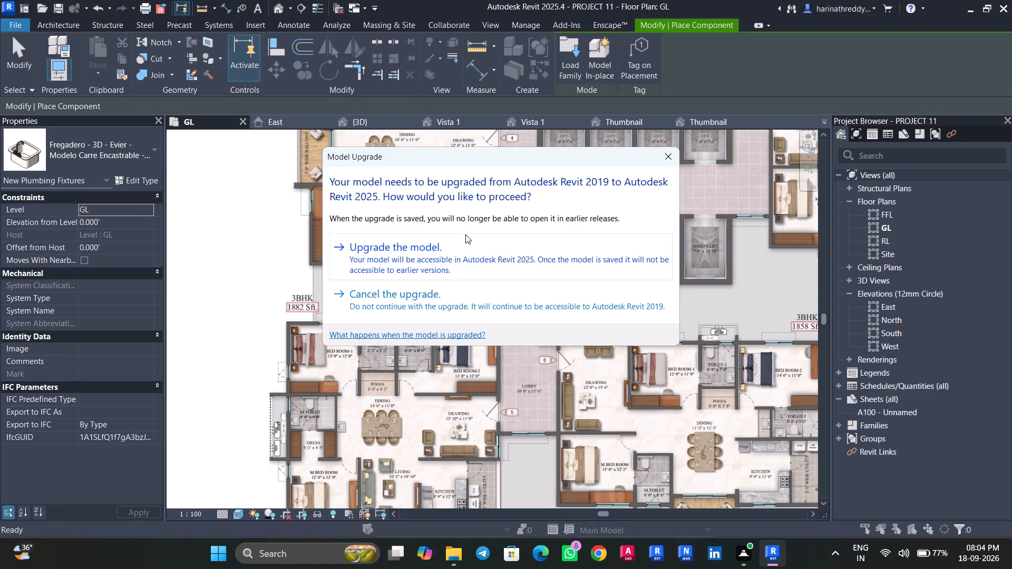
pyautogui.click(465, 251)
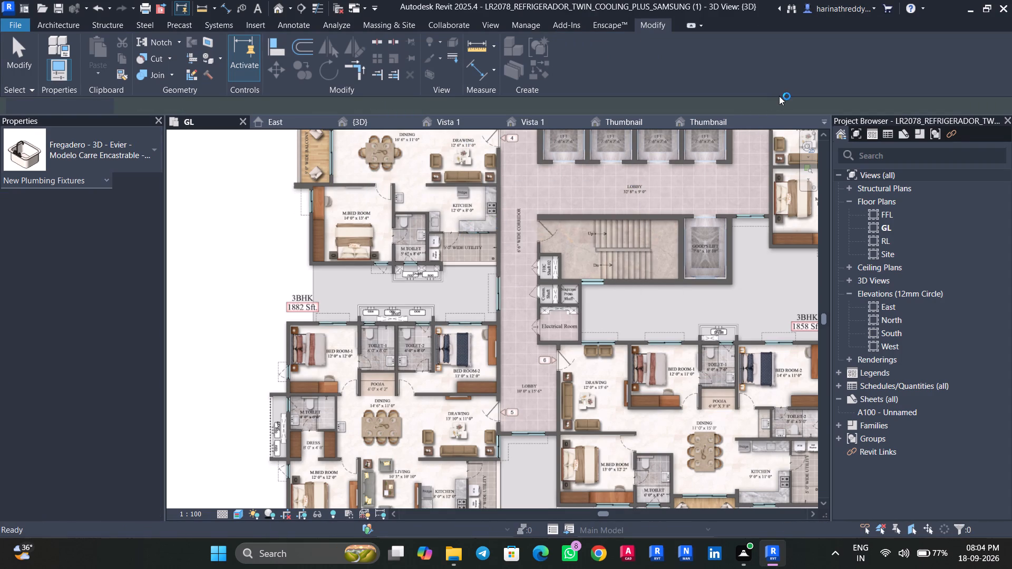
pyautogui.click(875, 56)
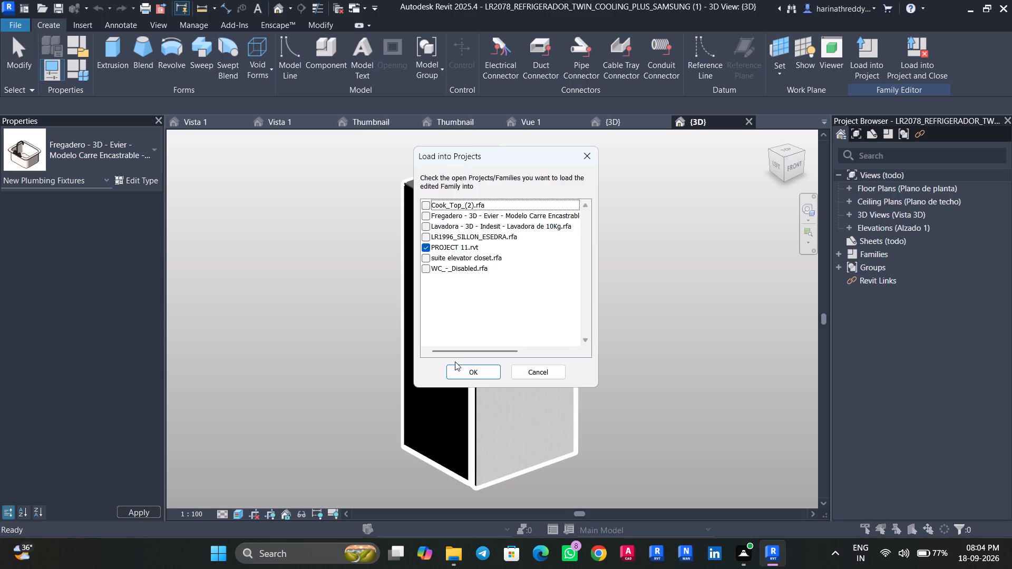
pyautogui.click(458, 366)
# Open the Santiago_Sofa_6480 (1) family from Downloads, upgrade it, and load it into PROJECT 11.
pyautogui.click(451, 567)
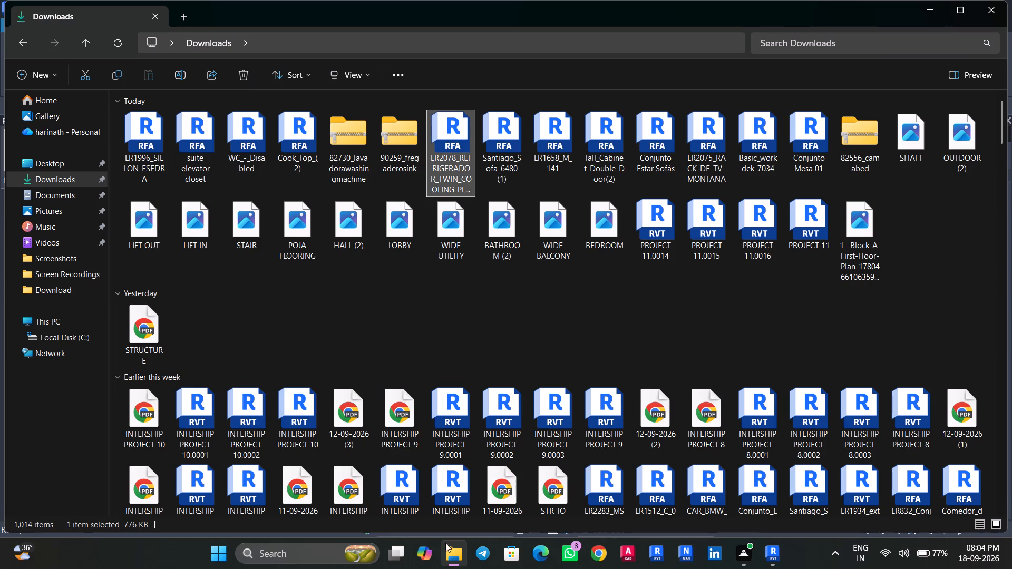
pyautogui.doubleClick(510, 124)
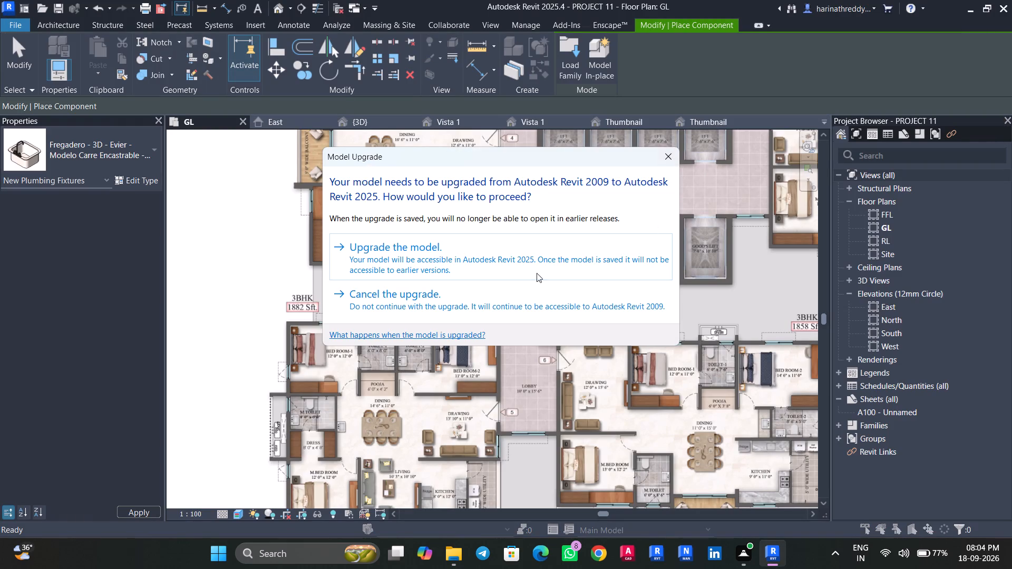
pyautogui.click(537, 261)
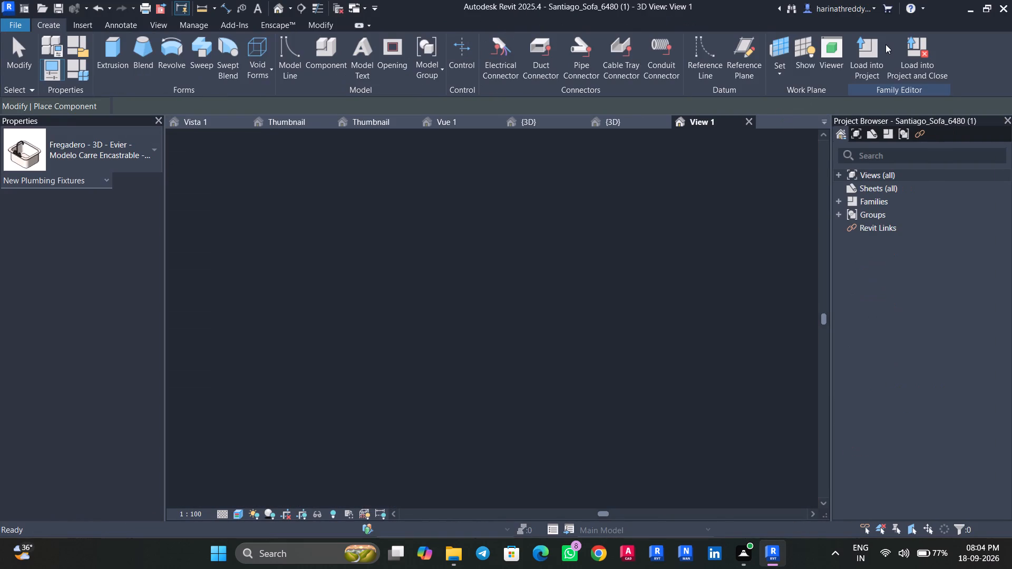
pyautogui.click(880, 56)
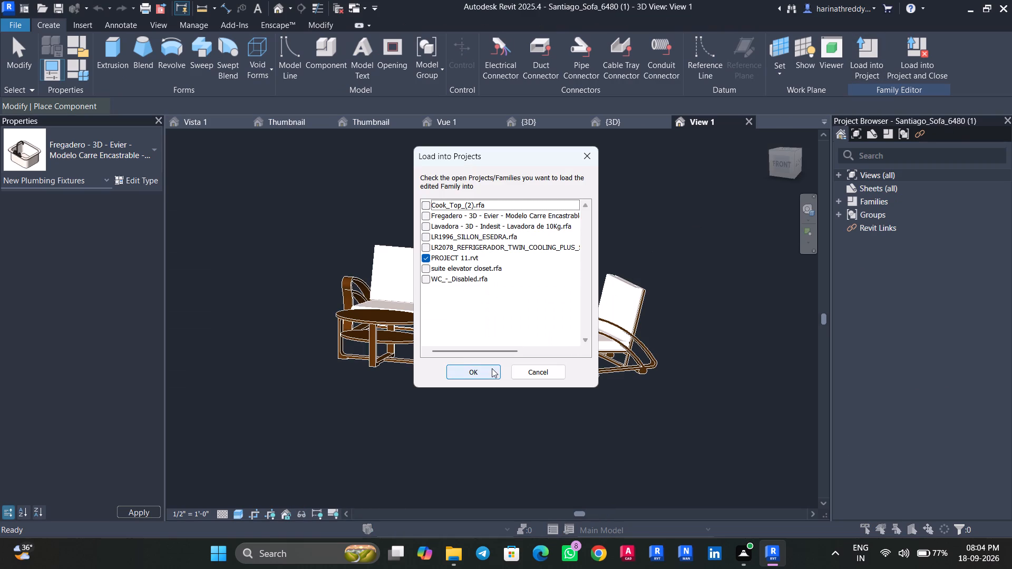
pyautogui.click(492, 368)
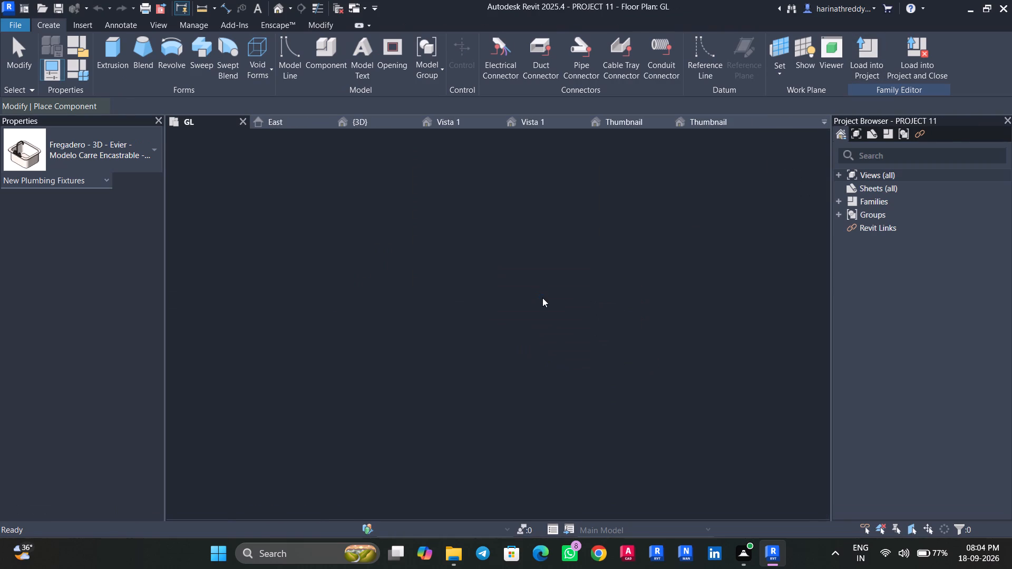
pyautogui.press('Escape')
pyautogui.press('Escape')
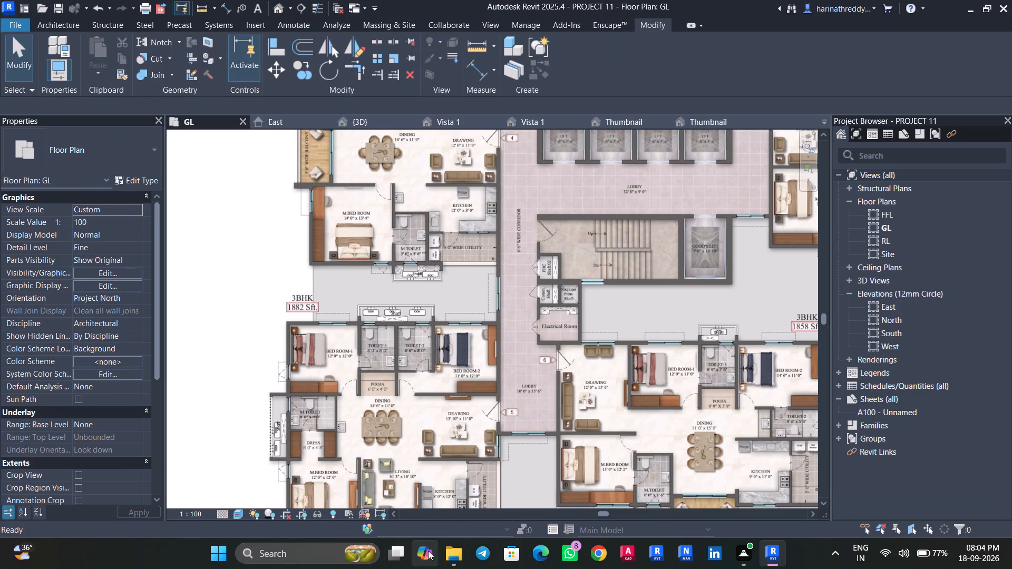
# Open the LR1658_M_141 sofa set family from Downloads, upgrade it, and load it into PROJECT 11.
pyautogui.click(451, 559)
pyautogui.doubleClick(549, 159)
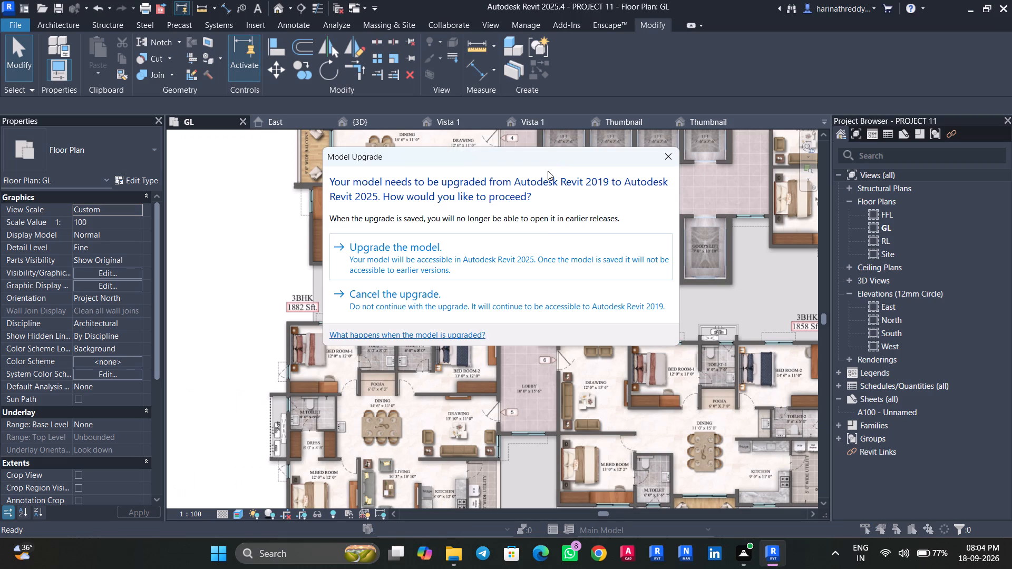
pyautogui.click(541, 254)
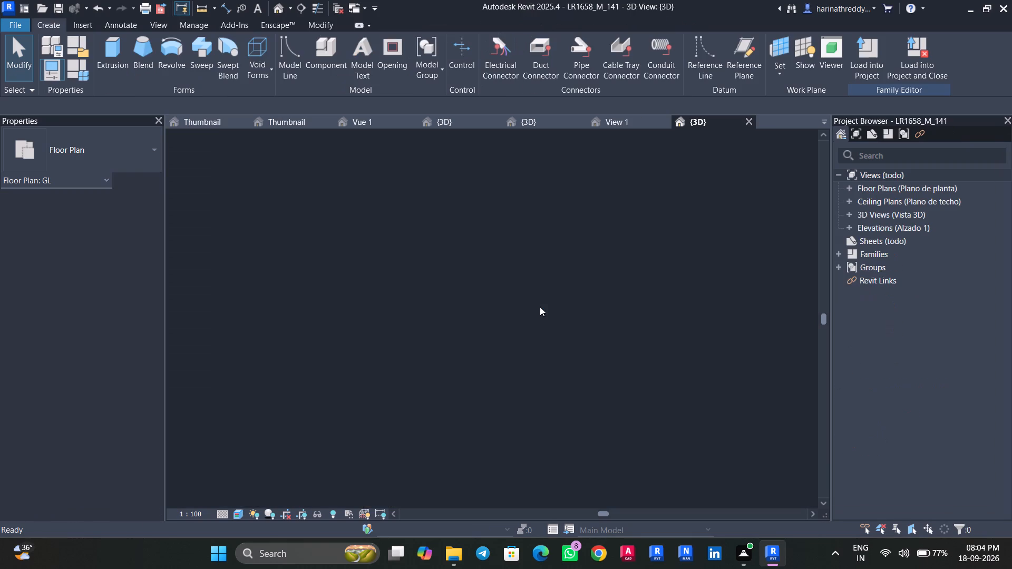
pyautogui.click(879, 61)
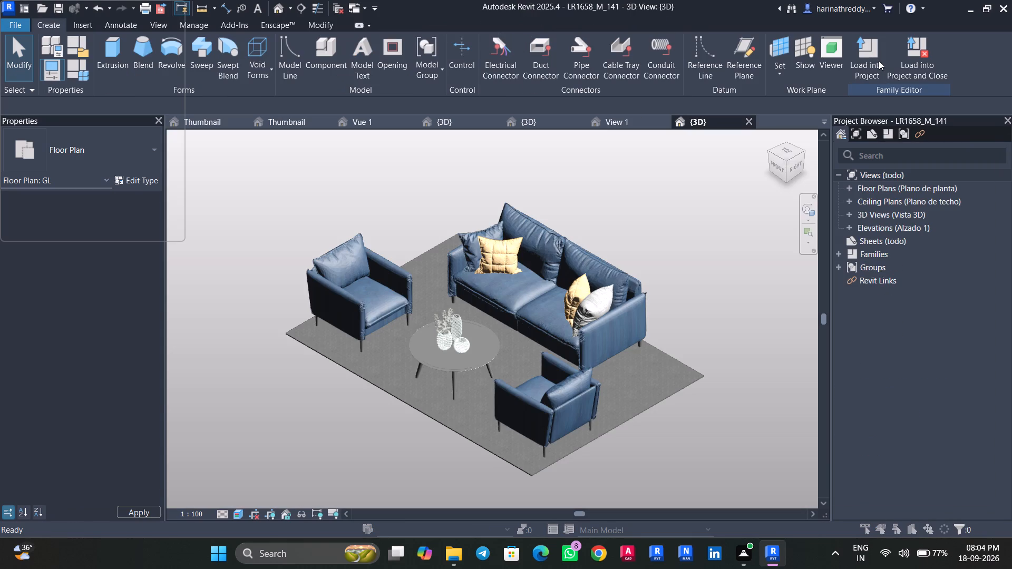
pyautogui.click(486, 377)
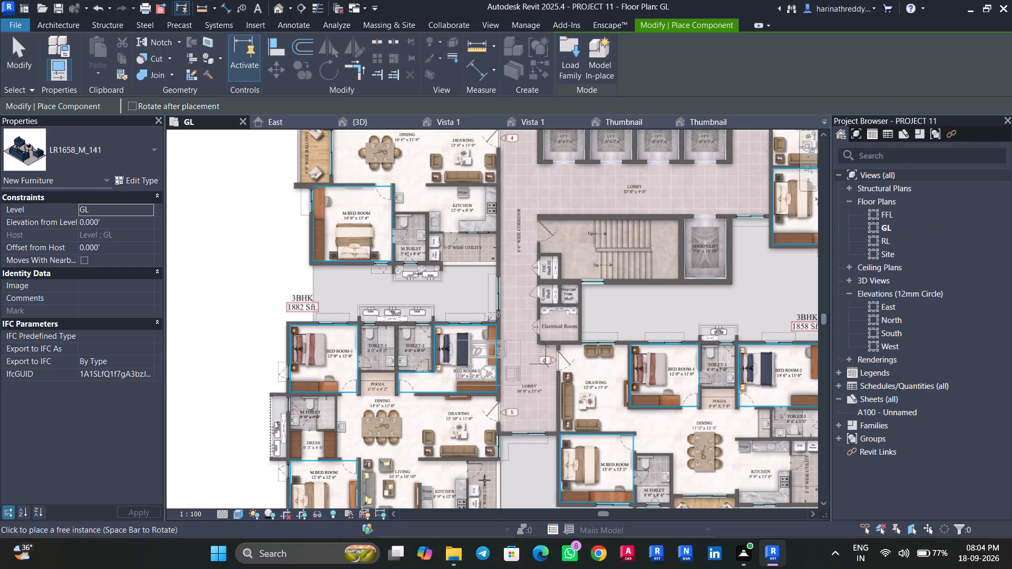
# Open the Tall_Cabinet-Double_Door(2) family from Downloads and upgrade it to Revit 2025.
pyautogui.click(453, 550)
pyautogui.doubleClick(622, 138)
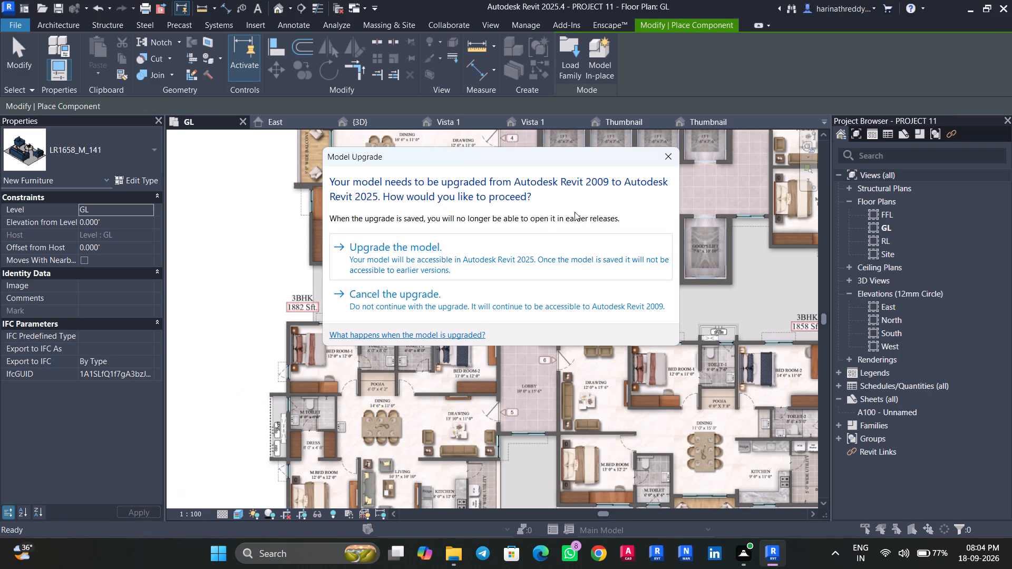
pyautogui.click(542, 260)
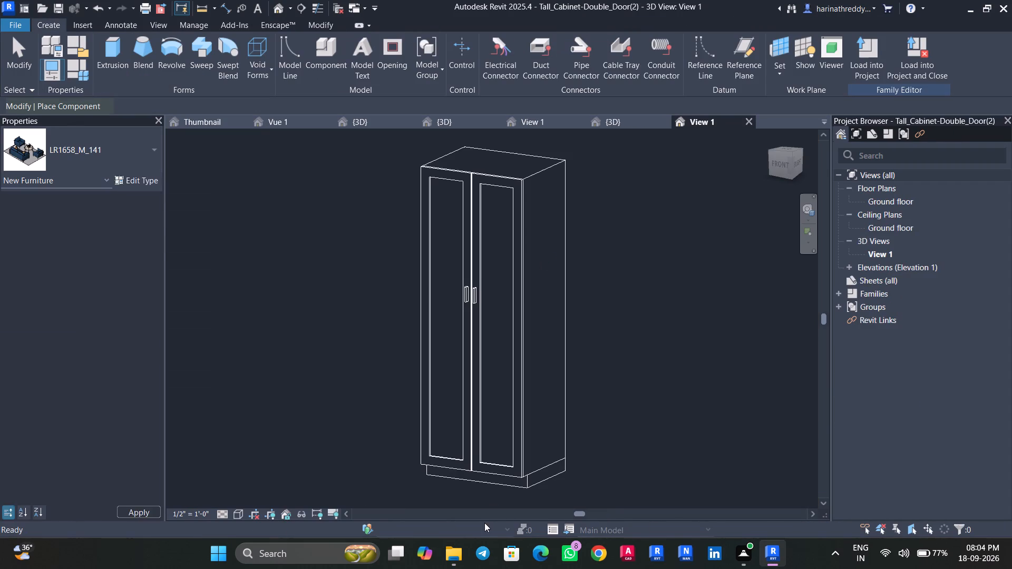
pyautogui.press('Escape')
# Open the Conjunto Estar Sofás family from Downloads, upgrade it, and load it into PROJECT 11.
pyautogui.click(447, 554)
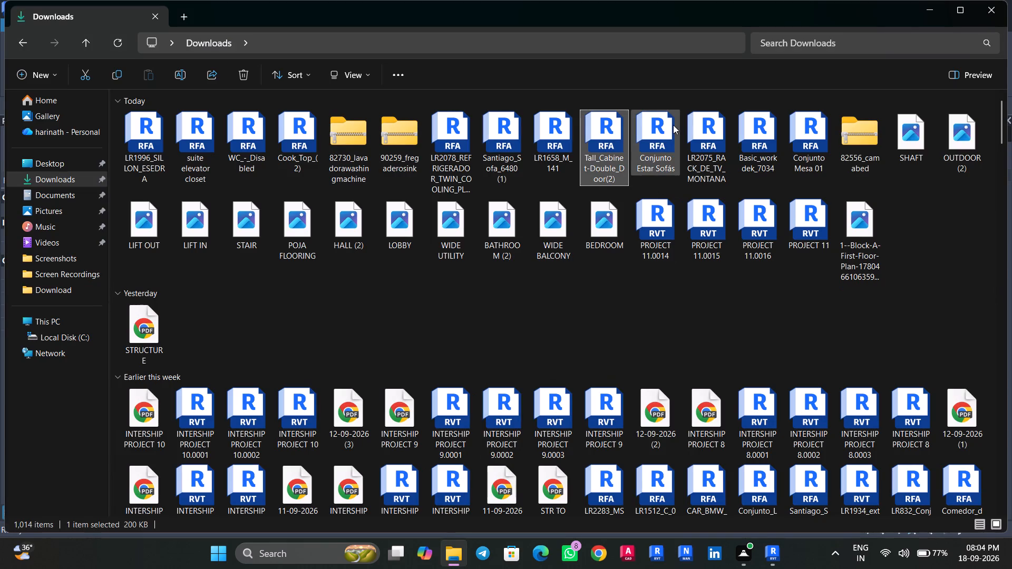
pyautogui.doubleClick(673, 125)
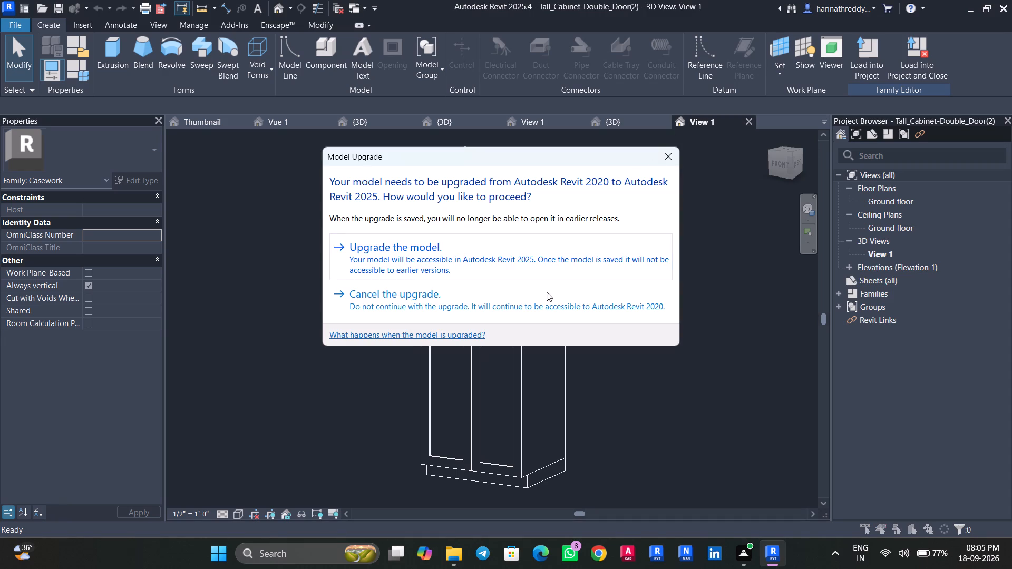
pyautogui.click(542, 272)
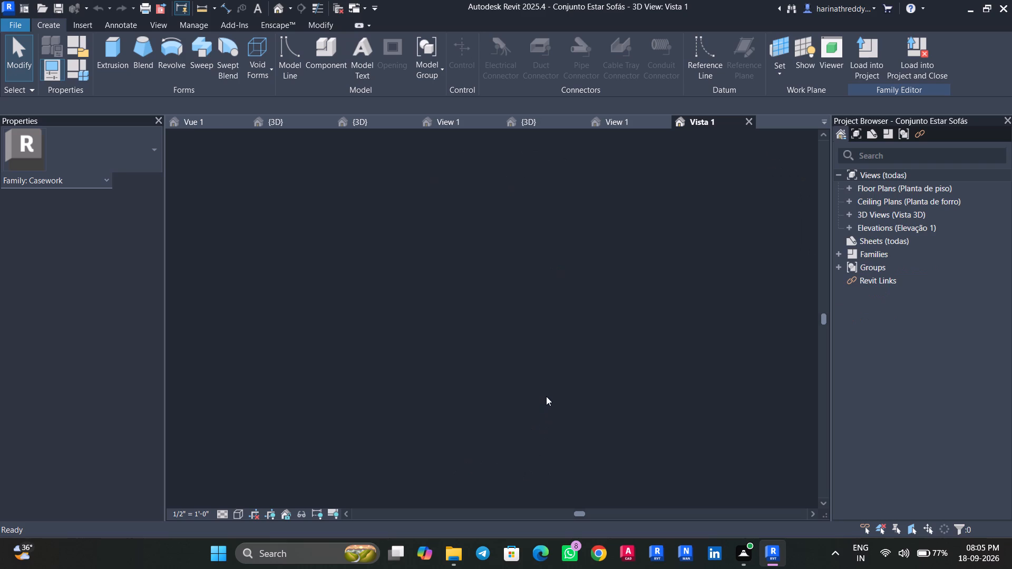
pyautogui.click(878, 45)
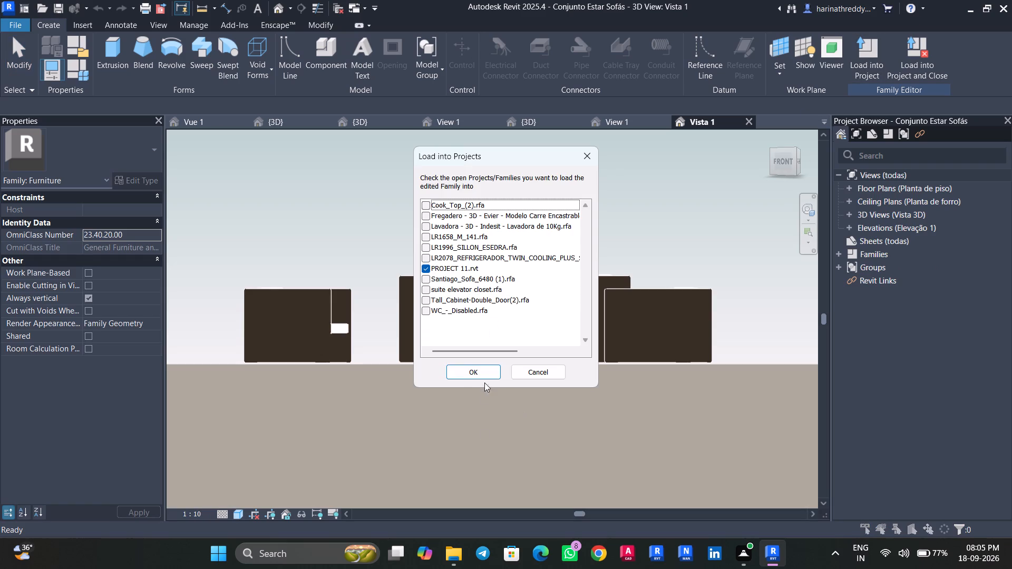
pyautogui.click(484, 368)
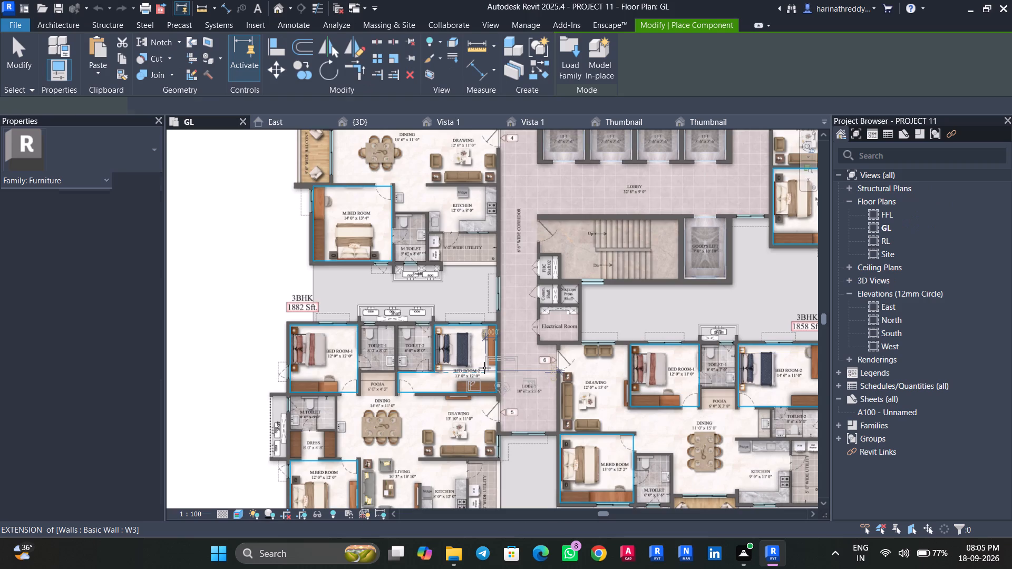
pyautogui.press('Escape')
pyautogui.press('Escape')
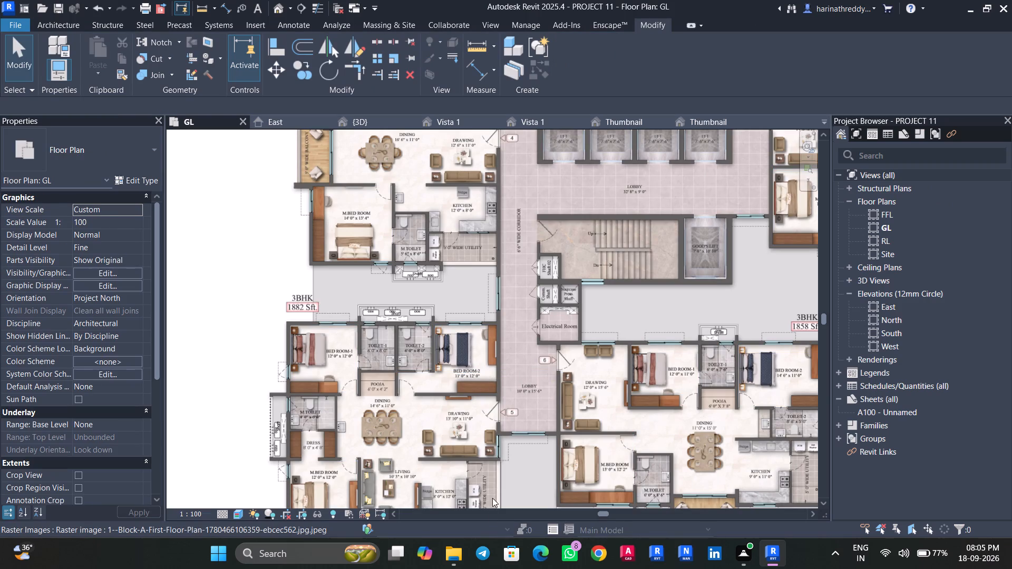
# Open the LR2075_RACK_DE_TV_MONTANA family from Downloads and load it into PROJECT 11.
pyautogui.click(454, 553)
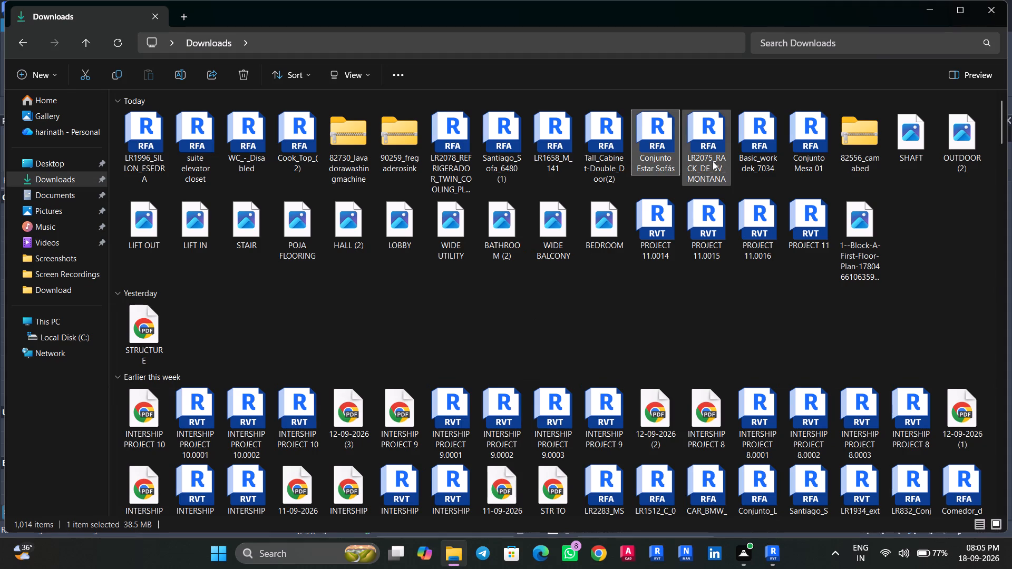
pyautogui.doubleClick(713, 161)
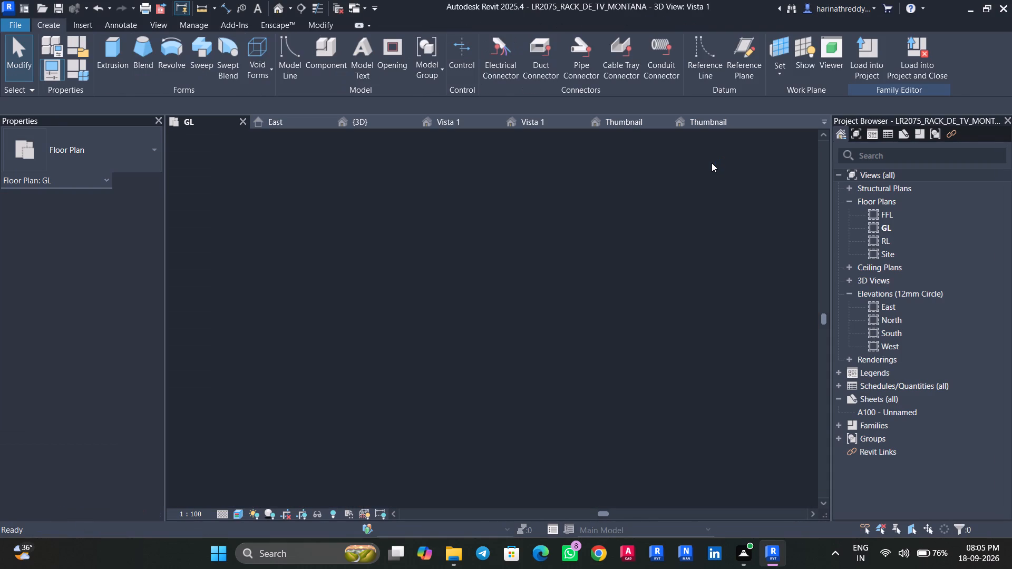
pyautogui.click(854, 70)
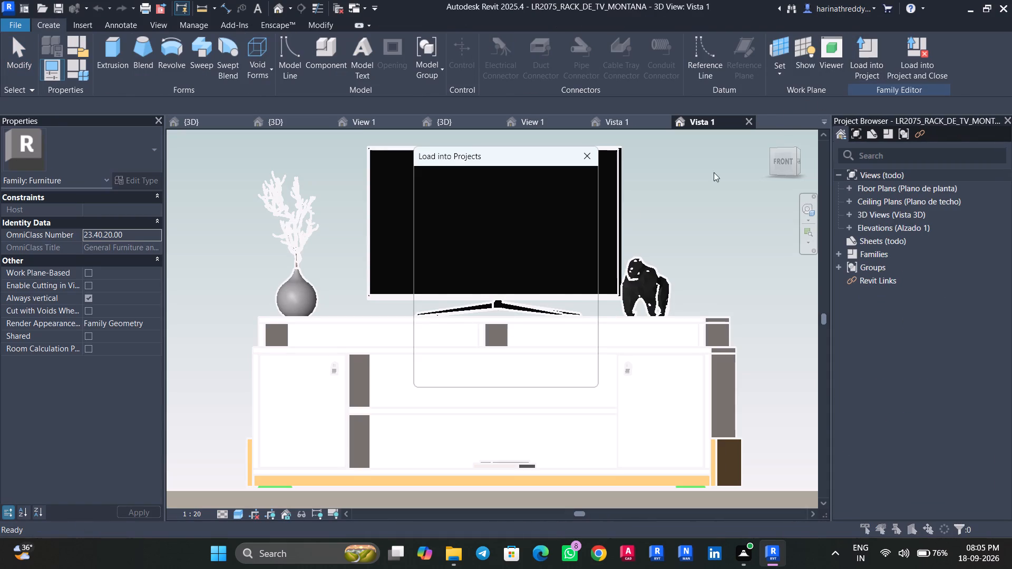
pyautogui.click(465, 366)
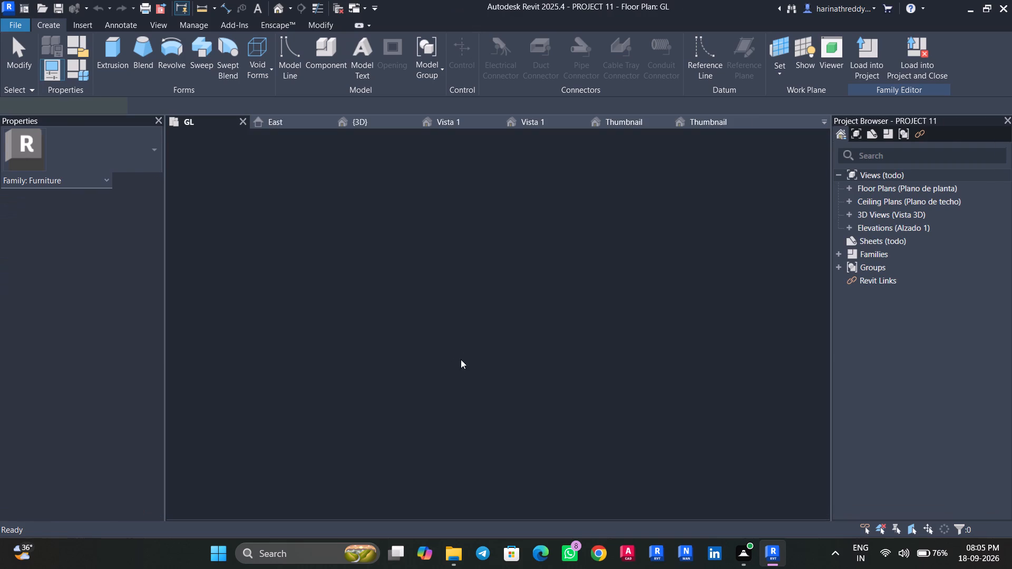
pyautogui.press('Escape')
pyautogui.press('Escape')
# Open the Basic_workdek_7034 family from Downloads, upgrade it, and load it into PROJECT 11.
pyautogui.click(450, 560)
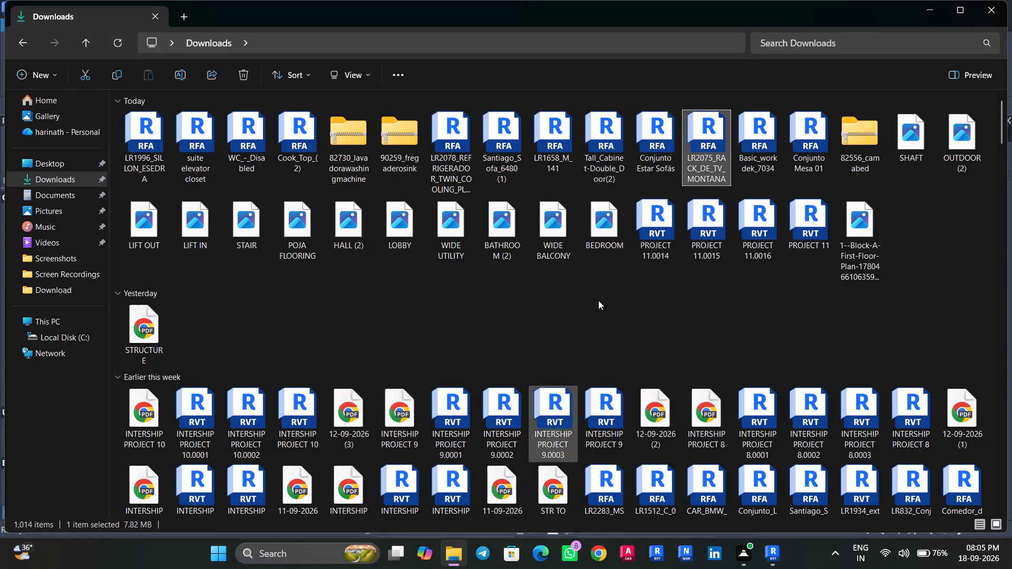
pyautogui.doubleClick(739, 157)
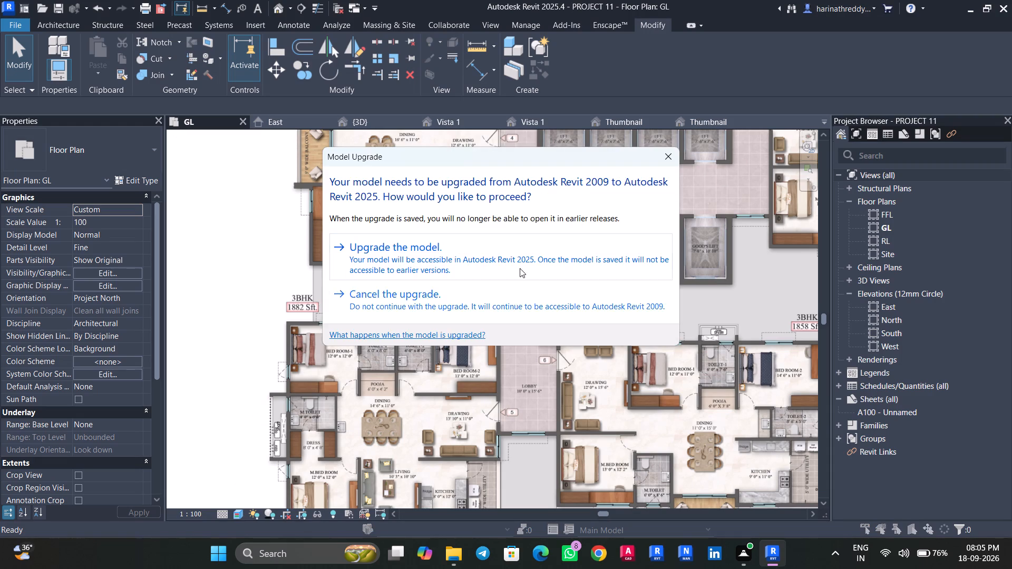
pyautogui.click(520, 268)
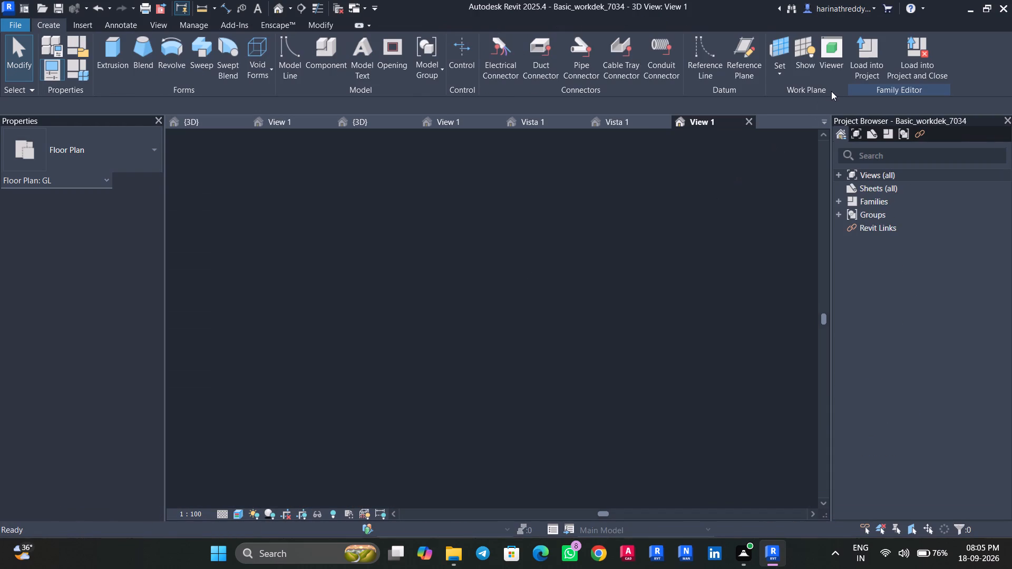
pyautogui.click(858, 71)
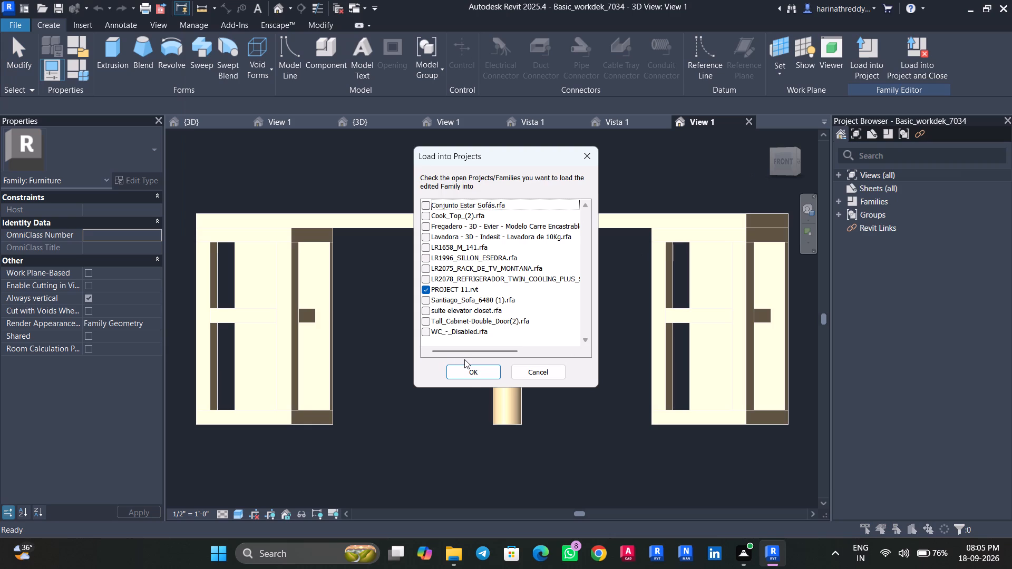
pyautogui.click(464, 359)
pyautogui.click(464, 362)
pyautogui.click(467, 374)
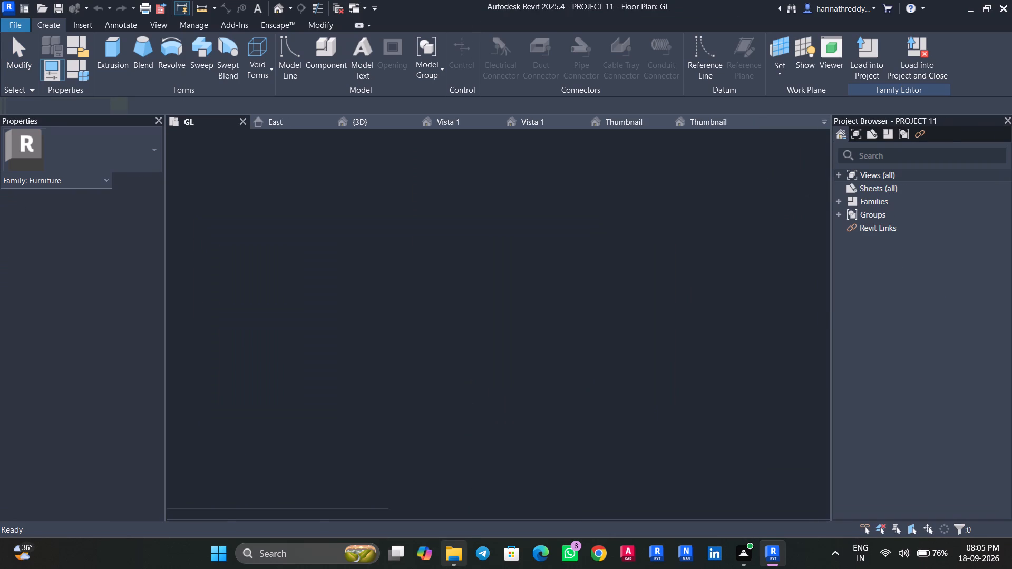
pyautogui.press('Escape')
pyautogui.press('Escape')
# Open the Conjunto Mesa 01 dining set family from Downloads, upgrade it, and load it into PROJECT 11.
pyautogui.click(454, 553)
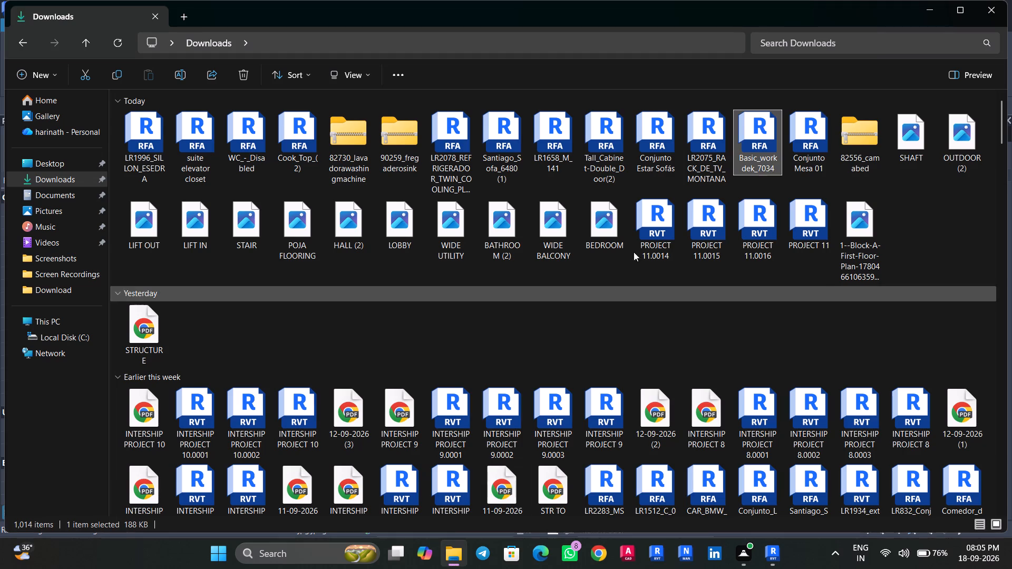
pyautogui.doubleClick(799, 155)
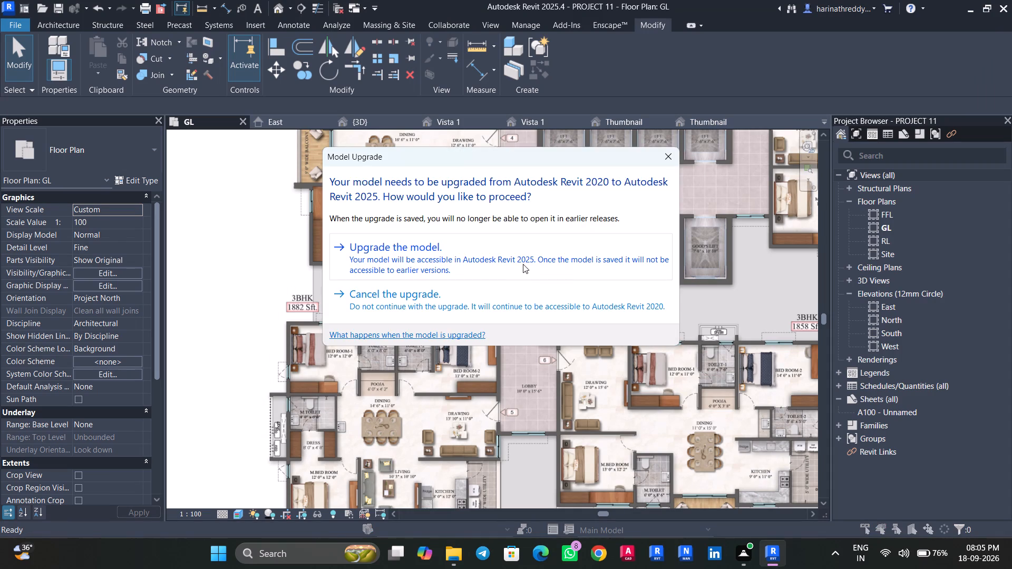
pyautogui.click(523, 263)
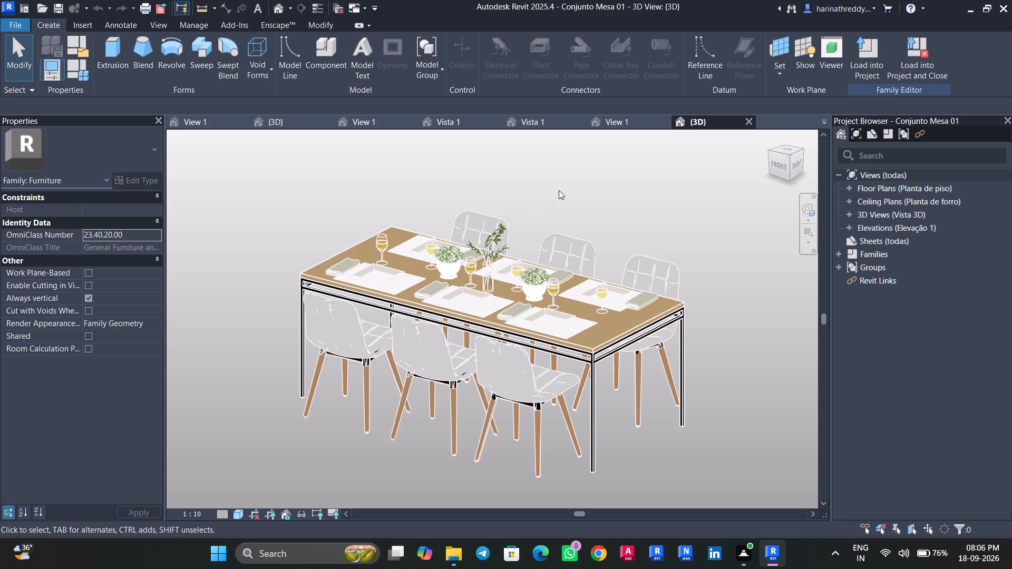
pyautogui.click(863, 60)
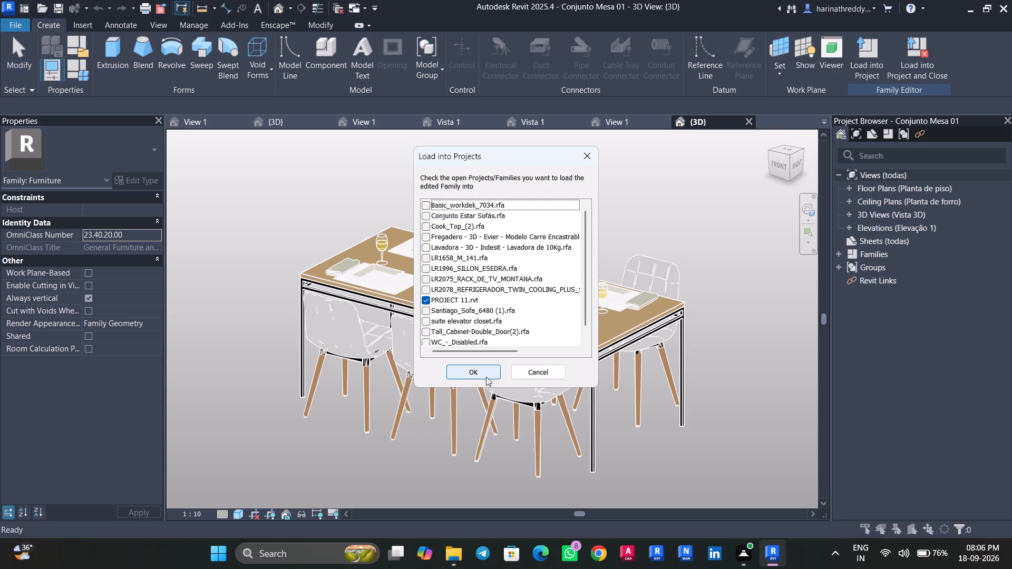
pyautogui.click(480, 372)
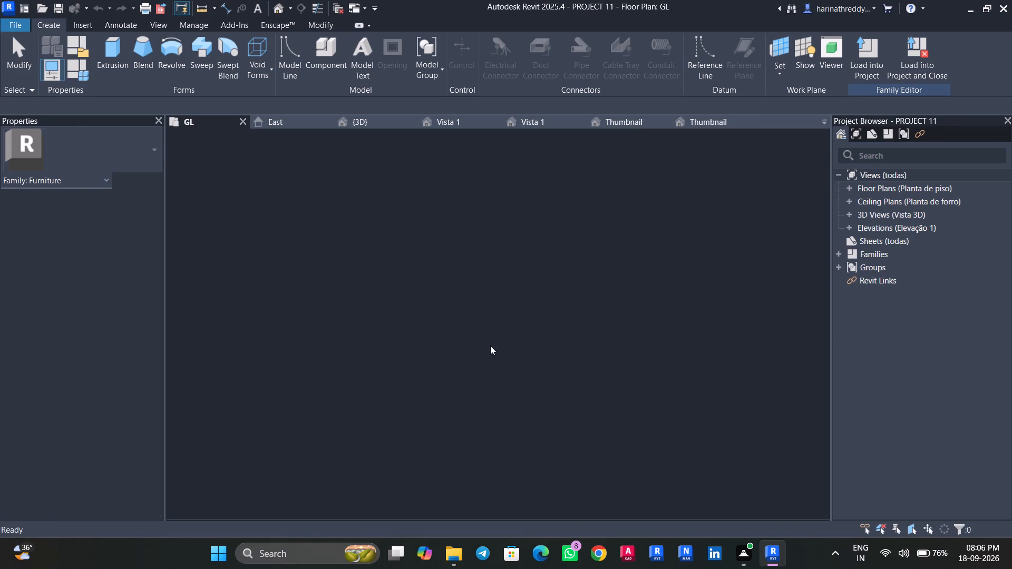
# Open the Cama - 3D - Genérico - Modelo Utah bed family from the 82556_camabed archive in Downloads and load it into PROJECT 11.
pyautogui.click(458, 553)
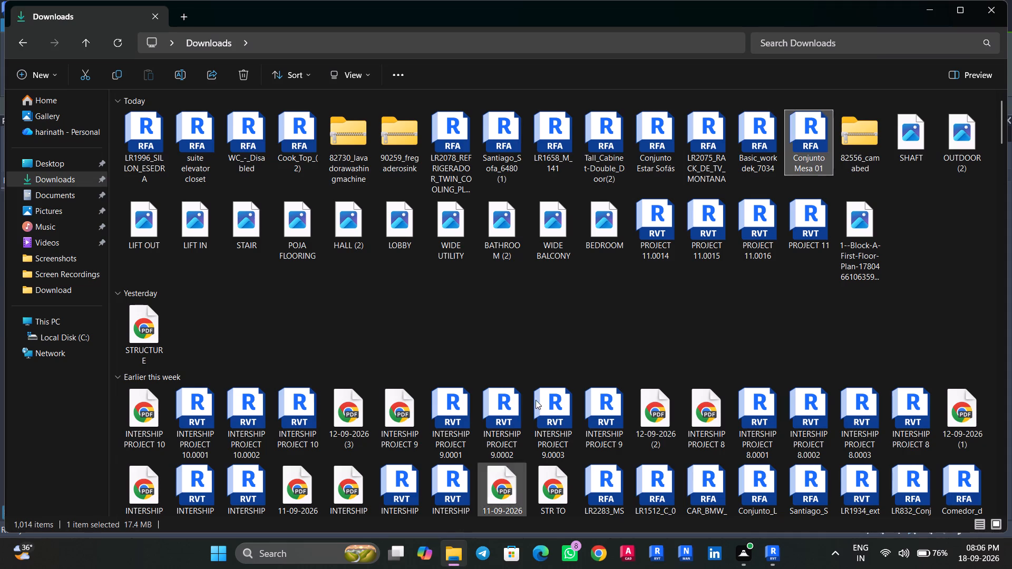
pyautogui.doubleClick(850, 140)
pyautogui.doubleClick(254, 111)
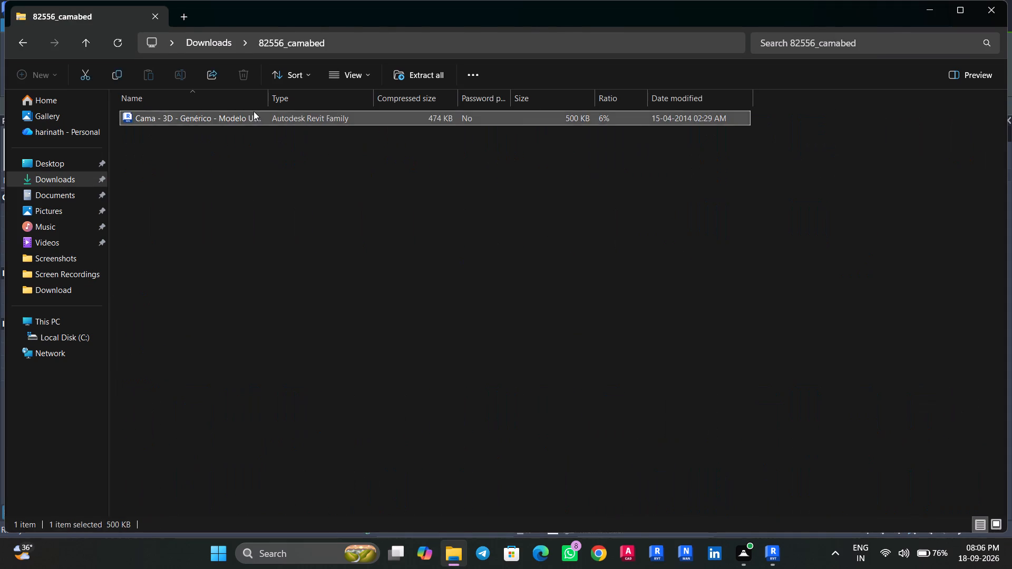
pyautogui.click(473, 246)
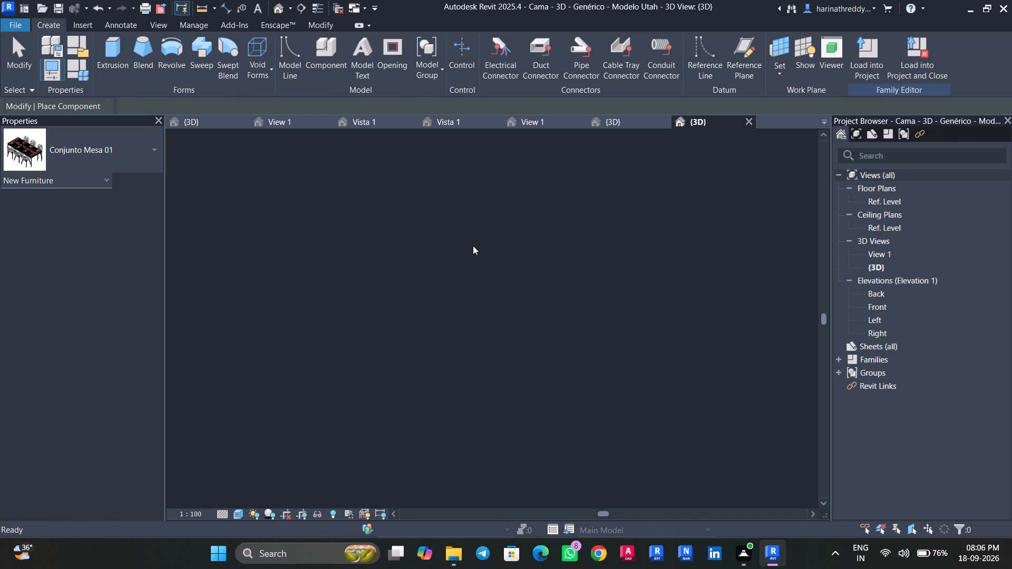
pyautogui.press('Escape')
pyautogui.press('Escape')
pyautogui.click(864, 65)
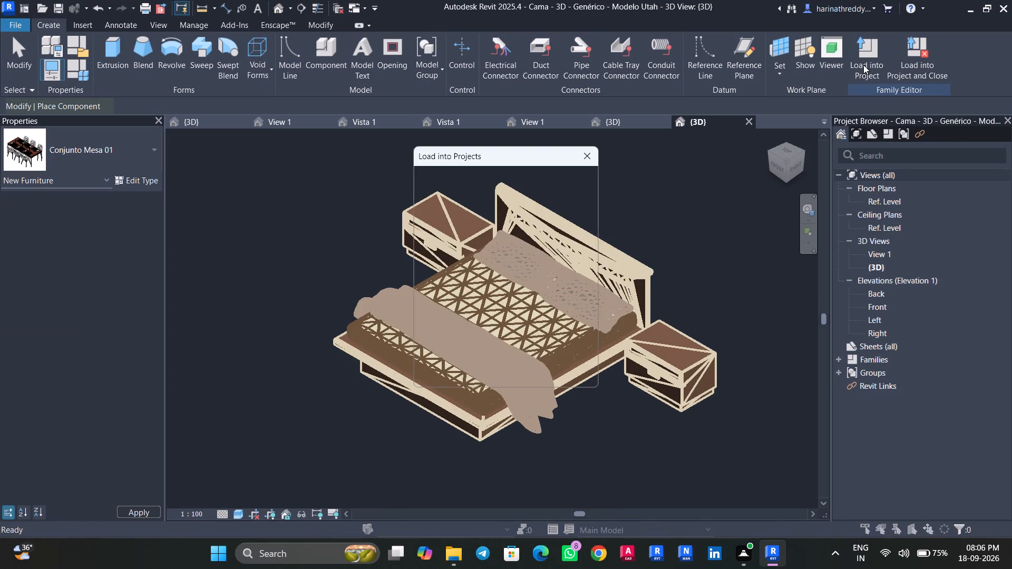
pyautogui.click(476, 375)
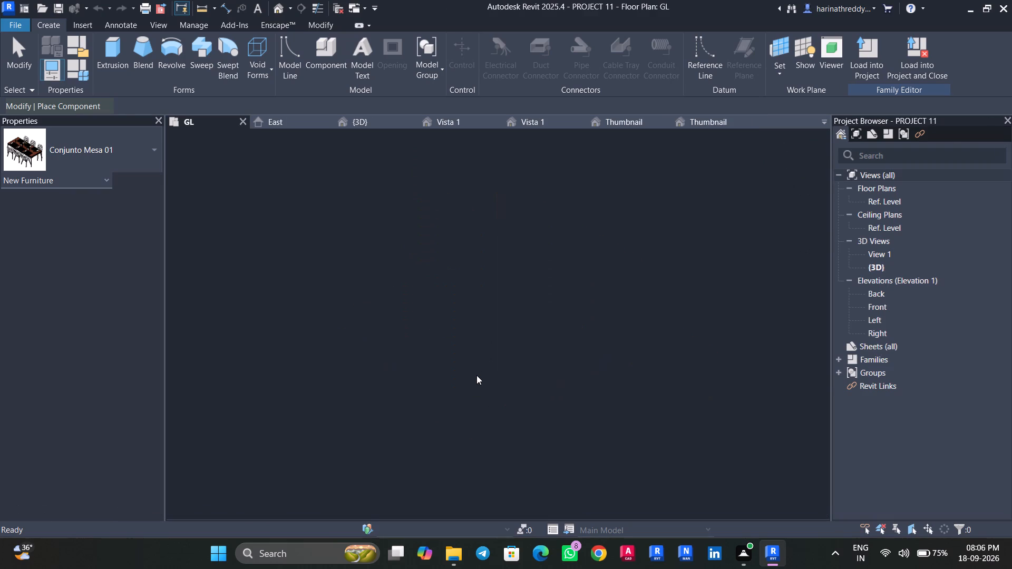
pyautogui.click(461, 545)
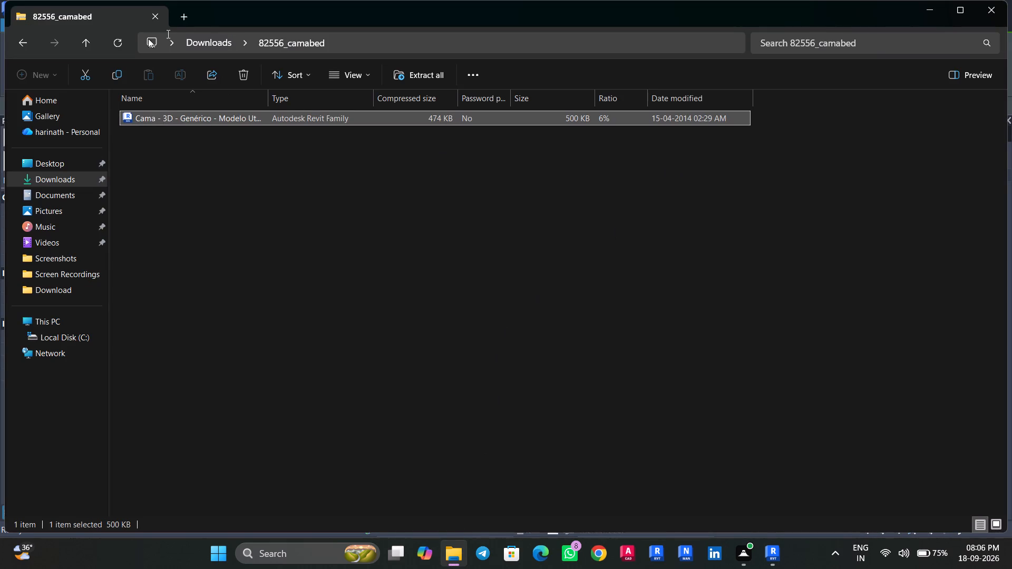
pyautogui.click(84, 53)
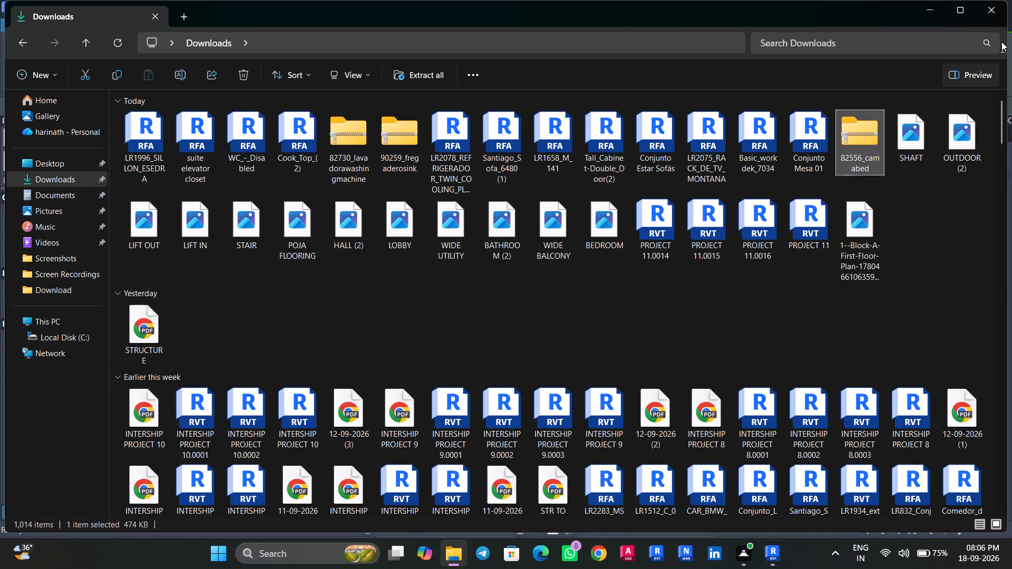
pyautogui.click(999, 12)
# Place the Modelo Utah bed, rotated a quarter turn, over the bed drawn in the southwest flat's 12' 0" x 12' 0" M.Bed Room.
pyautogui.scroll(9, 570, 433)
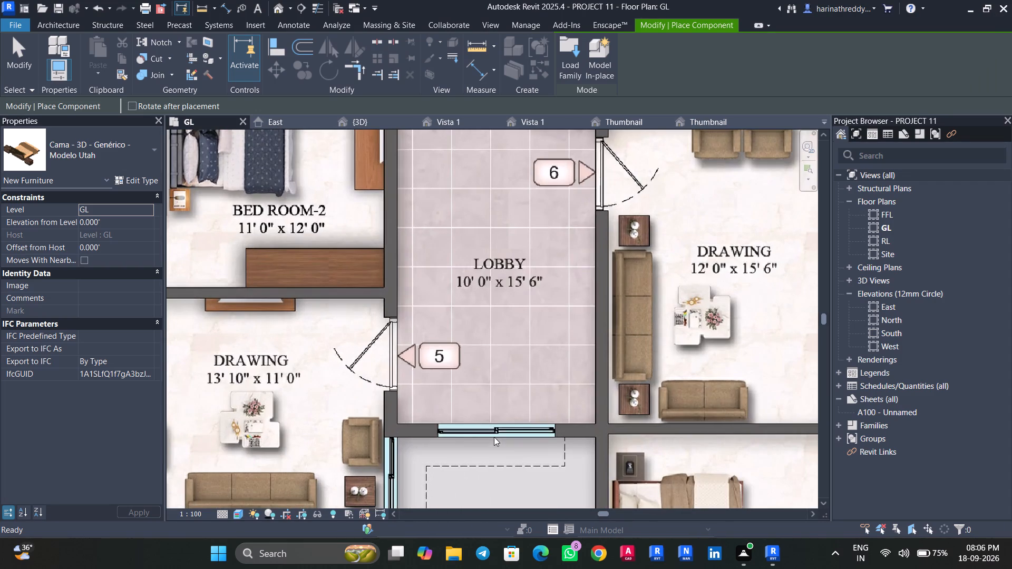
pyautogui.moveTo(491, 434); pyautogui.dragTo(573, 290, button='middle')
pyautogui.scroll(-12, 573, 290)
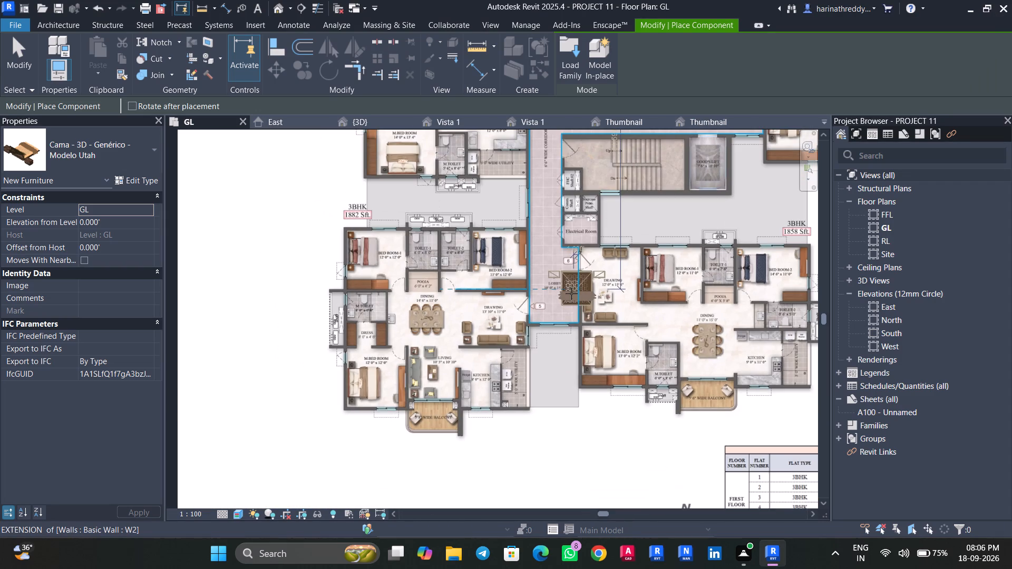
pyautogui.scroll(-1, 347, 402)
pyautogui.scroll(8, 347, 402)
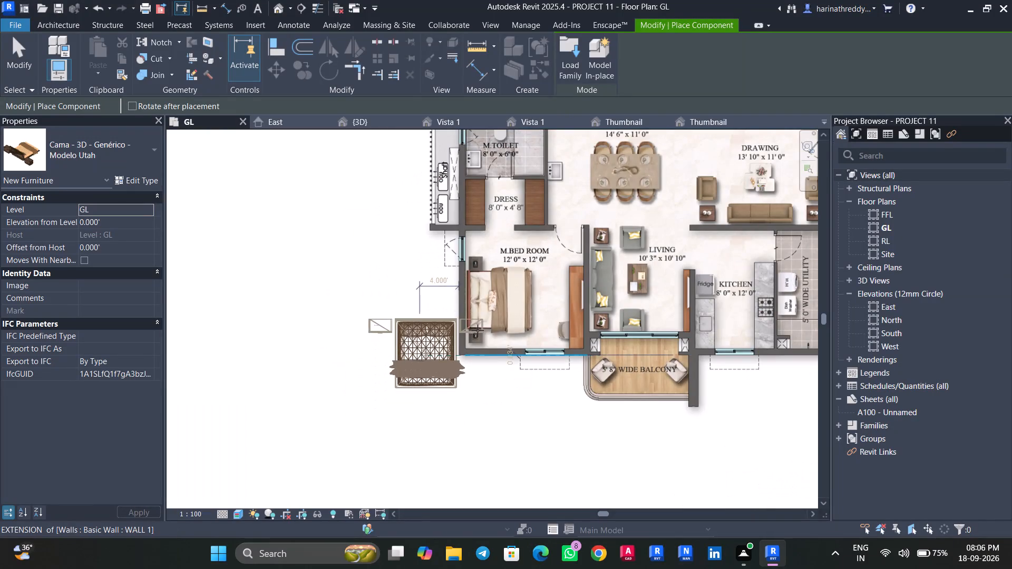
pyautogui.press('space')
pyautogui.scroll(8, 503, 308)
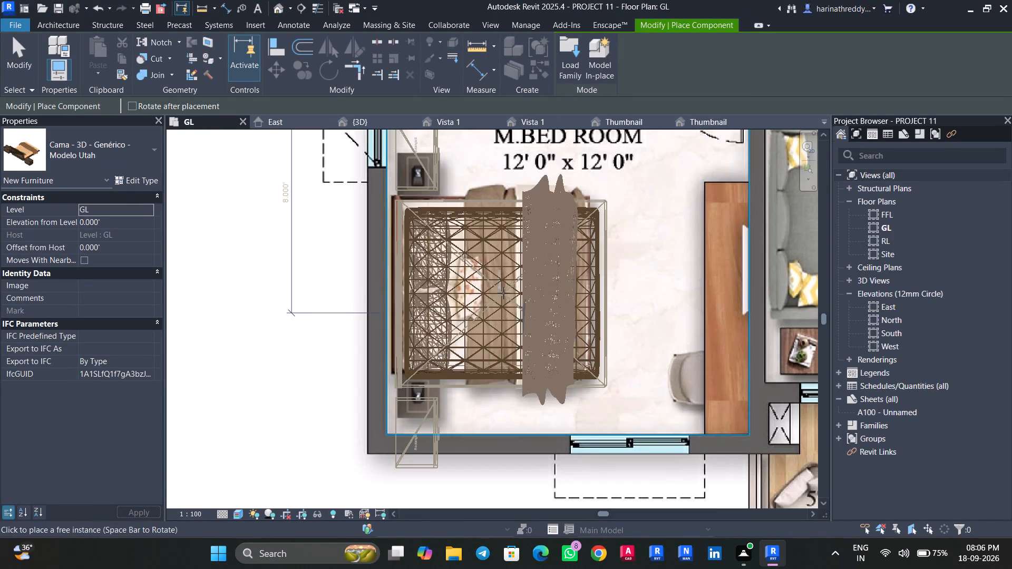
pyautogui.scroll(-3, 504, 278)
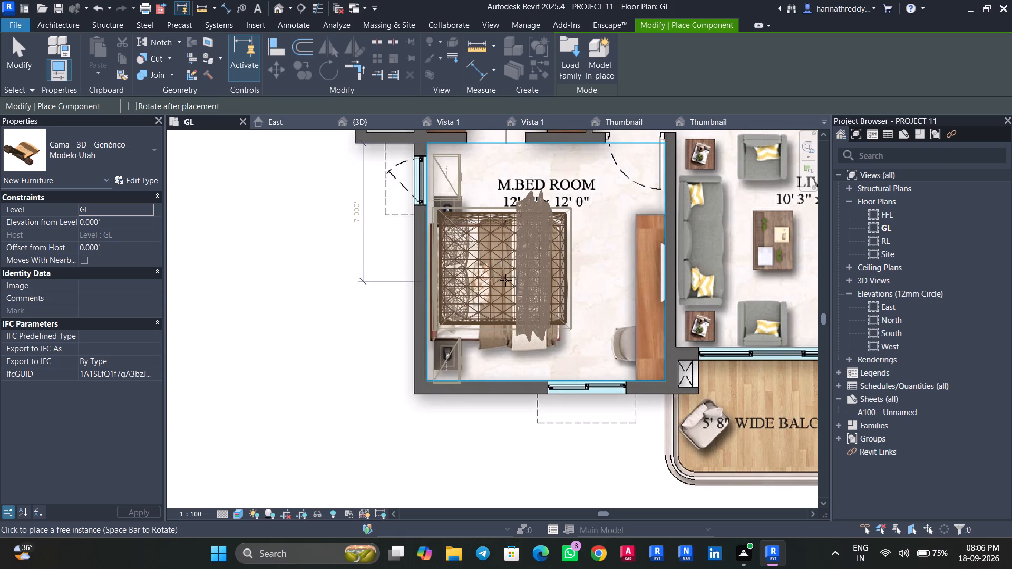
pyautogui.click(505, 280)
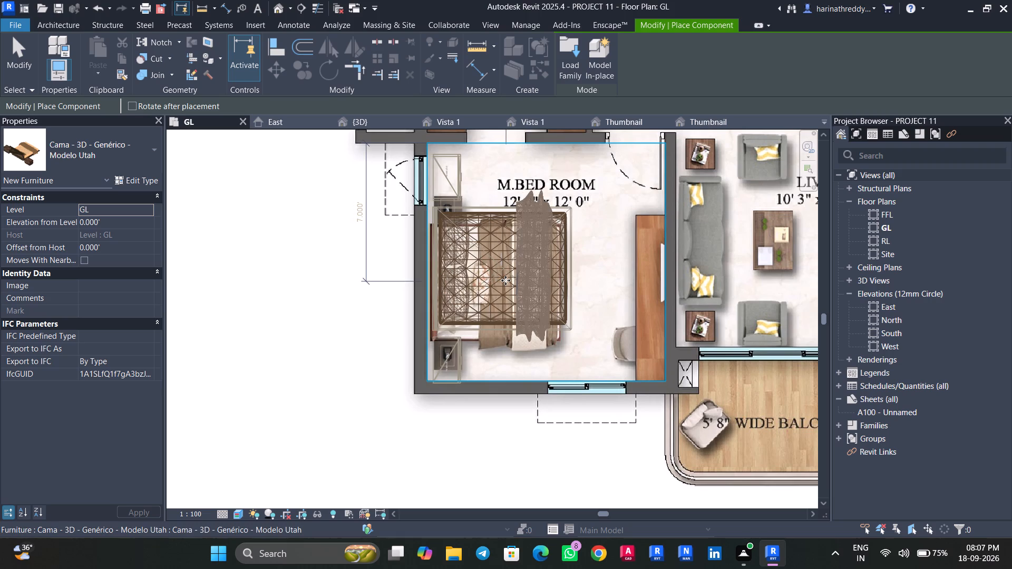
pyautogui.press('Escape')
pyautogui.press('Escape')
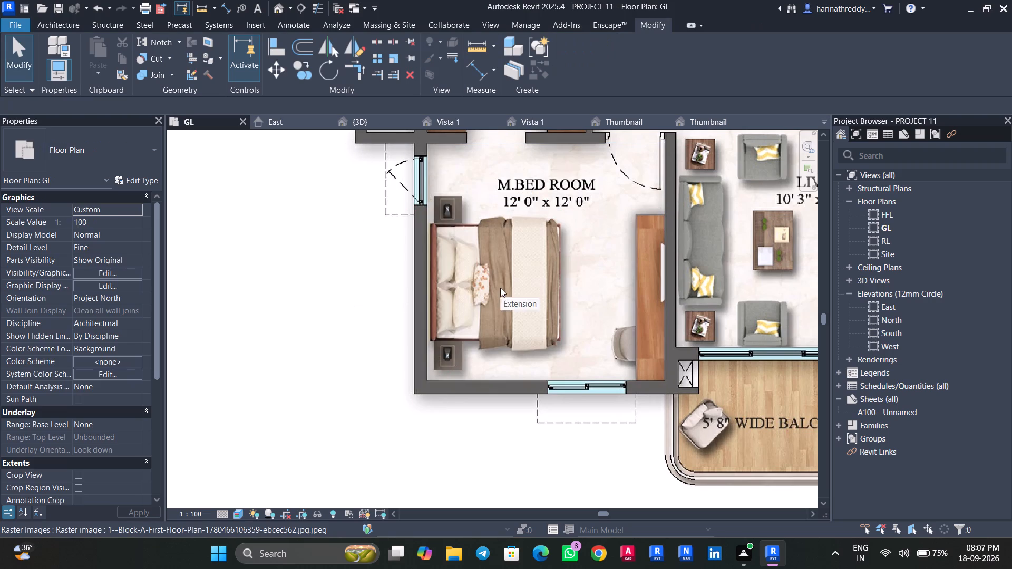
# Nudge the placed bed closer to the wall behind its headboard and slightly north within the M.Bed Room.
pyautogui.press('Tab')
pyautogui.click(500, 288)
pyautogui.scroll(3, 500, 288)
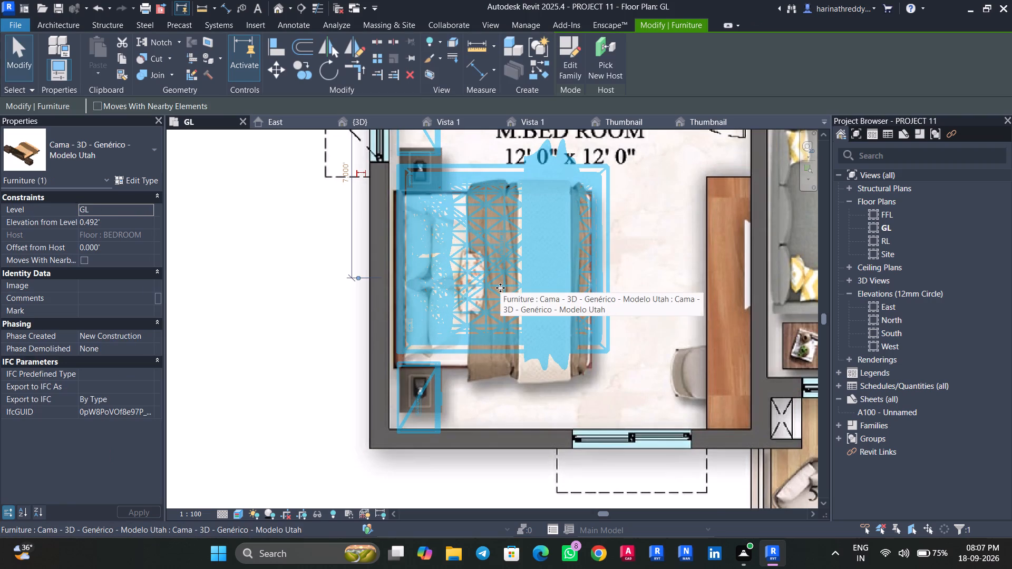
pyautogui.press('Left')
pyautogui.press('Up')
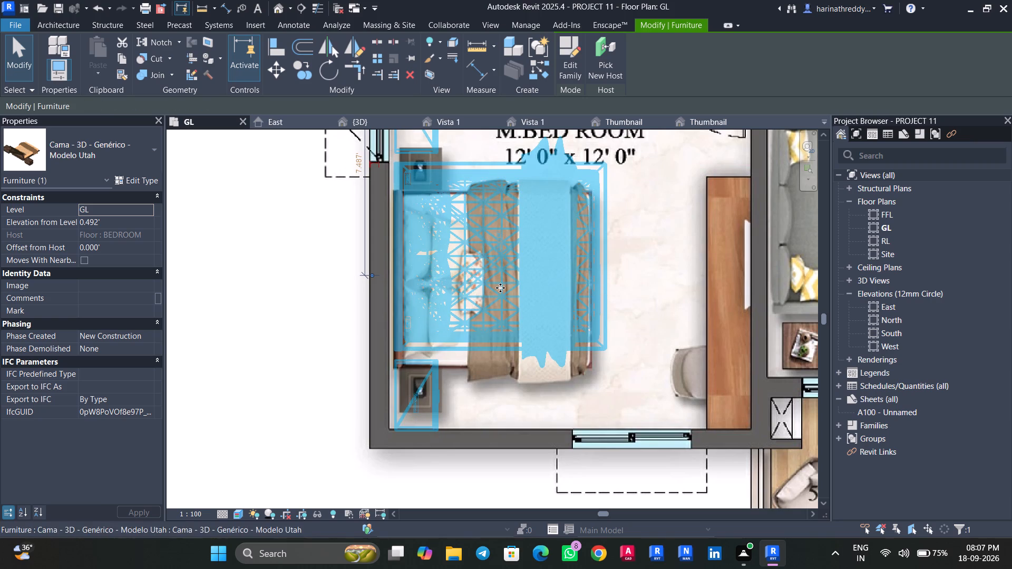
pyautogui.press('Up')
pyautogui.press('Up')
pyautogui.press('Left')
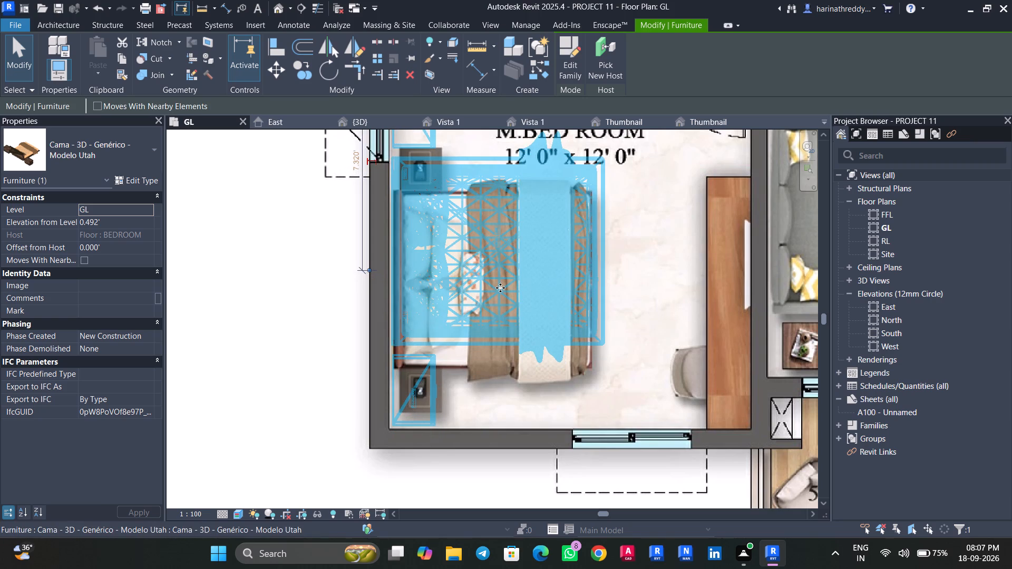
pyautogui.press('Left')
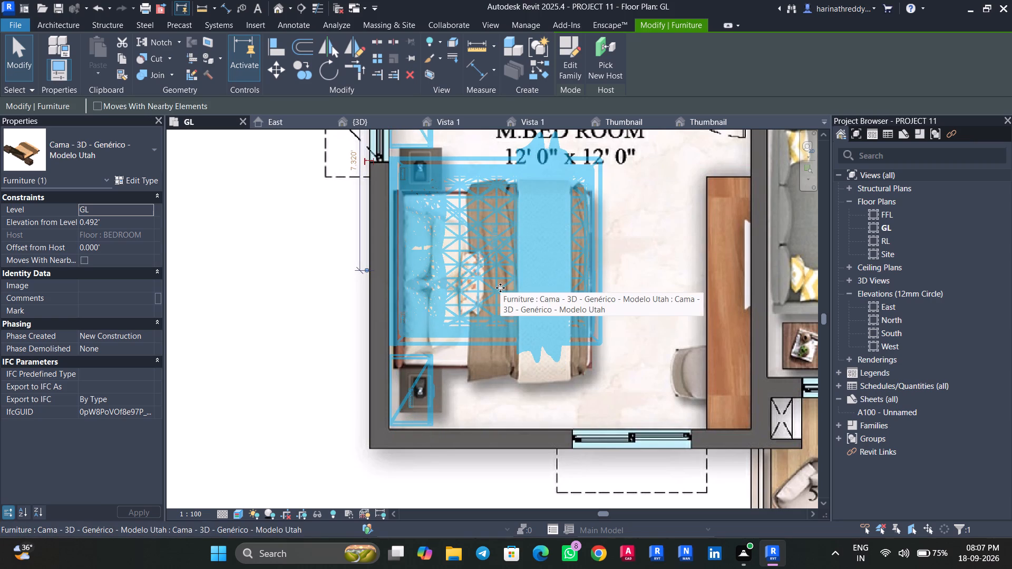
pyautogui.press('Right')
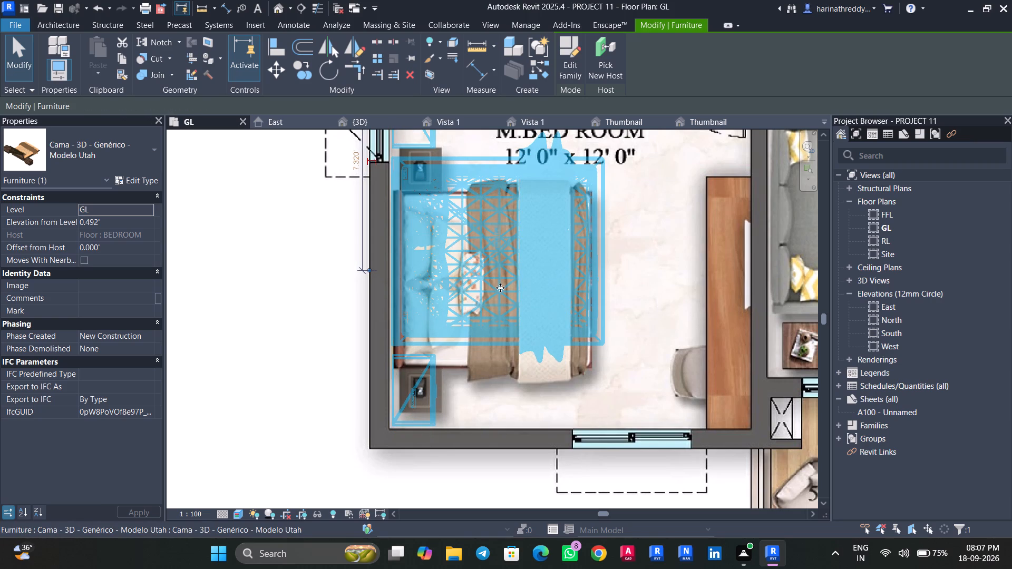
pyautogui.press('Down')
pyautogui.press('Left')
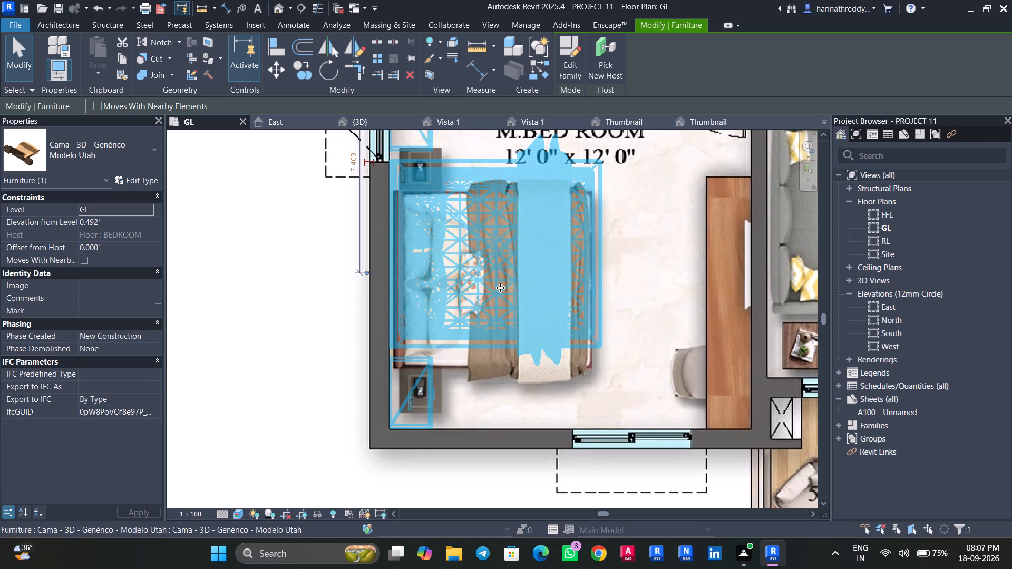
pyautogui.press('Escape')
pyautogui.press('Escape')
# Orient the 3D view to the GL floor plan.
pyautogui.click(375, 123)
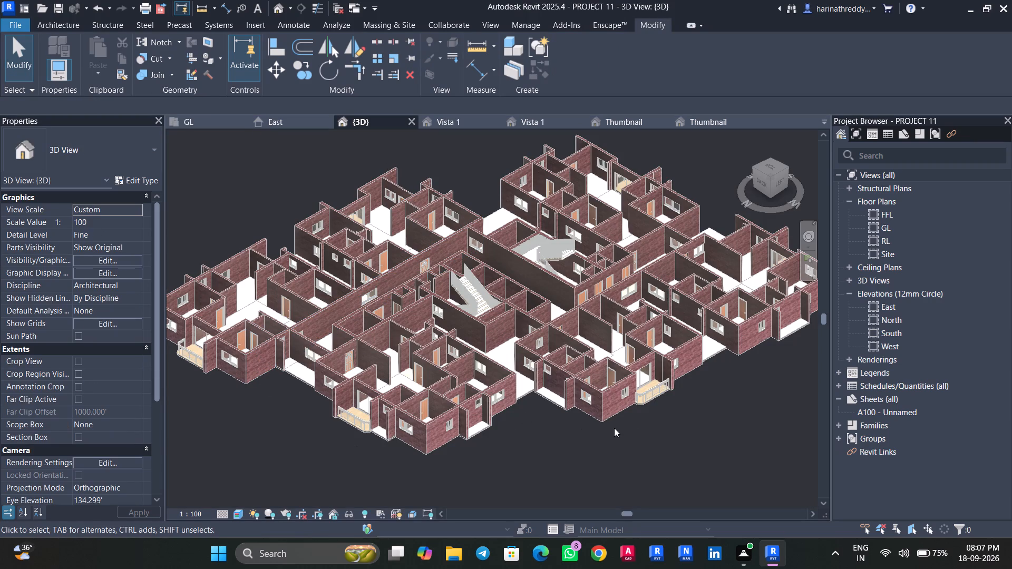
pyautogui.keyDown('shift'); pyautogui.moveTo(167, 379); pyautogui.dragTo(192, 417, button='middle'); pyautogui.keyUp('shift')
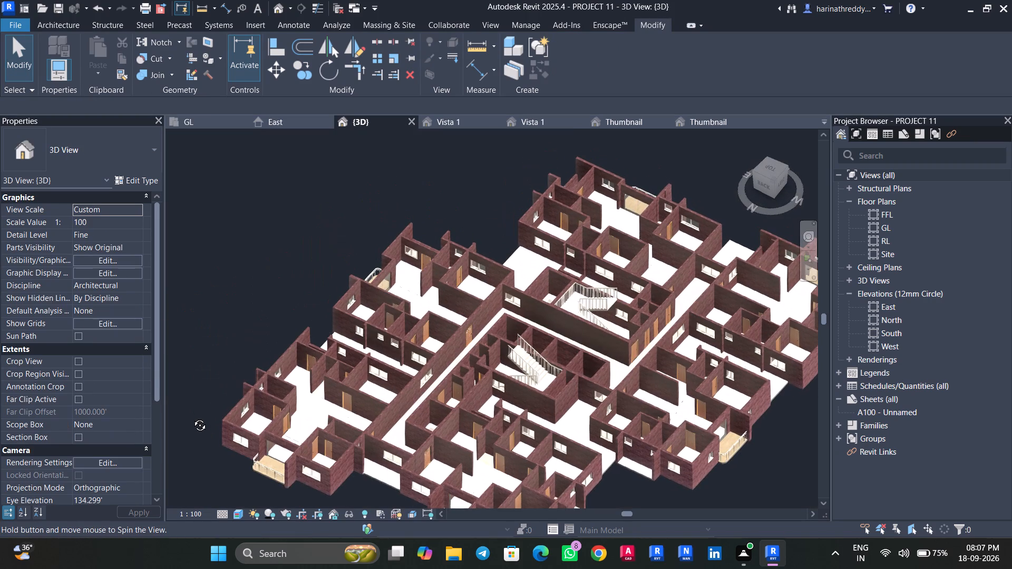
pyautogui.keyDown('shift'); pyautogui.moveTo(192, 417); pyautogui.dragTo(172, 413, button='middle'); pyautogui.keyUp('shift')
pyautogui.keyDown('shift'); pyautogui.middleClick(115, 405); pyautogui.keyUp('shift')
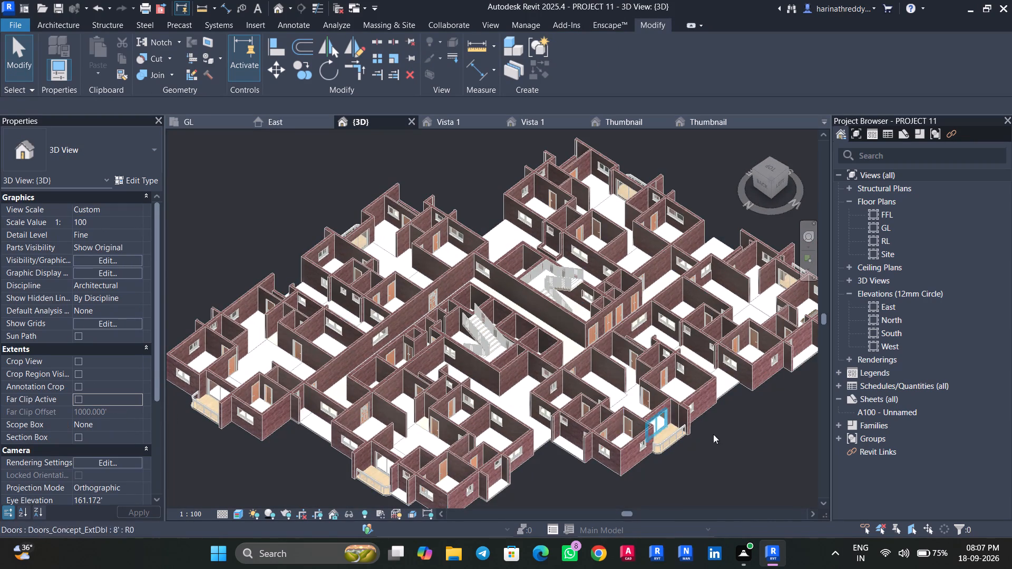
pyautogui.scroll(-4, 729, 435)
pyautogui.keyDown('shift'); pyautogui.moveTo(735, 440); pyautogui.dragTo(472, 384, button='middle'); pyautogui.keyUp('shift')
pyautogui.keyDown('shift'); pyautogui.moveTo(473, 382); pyautogui.dragTo(490, 347, button='middle'); pyautogui.keyUp('shift')
pyautogui.moveTo(597, 315); pyautogui.dragTo(568, 425, button='middle')
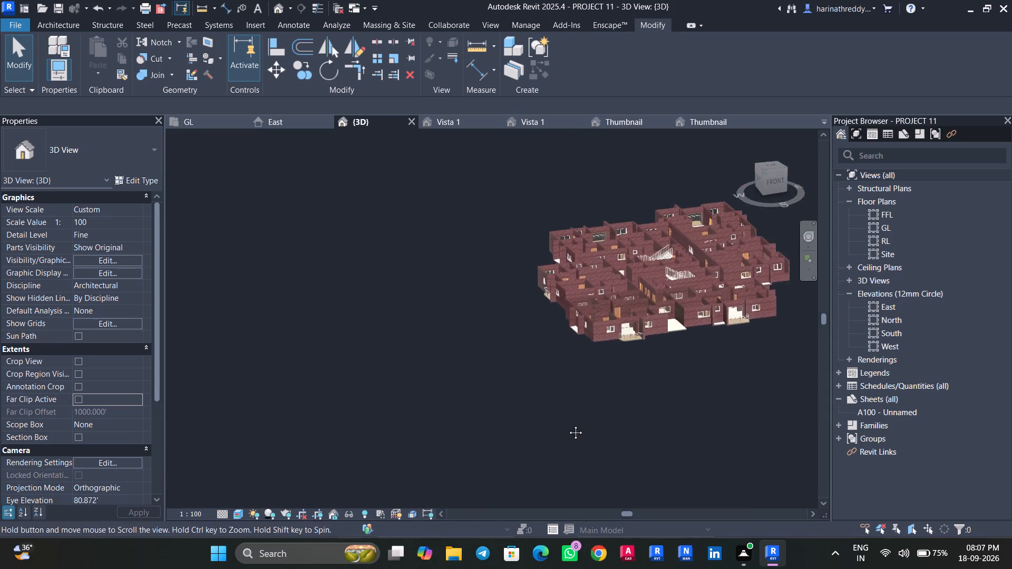
pyautogui.moveTo(568, 425); pyautogui.dragTo(568, 425, button='middle')
pyautogui.keyDown('shift'); pyautogui.moveTo(578, 395); pyautogui.dragTo(562, 504, button='middle'); pyautogui.keyUp('shift')
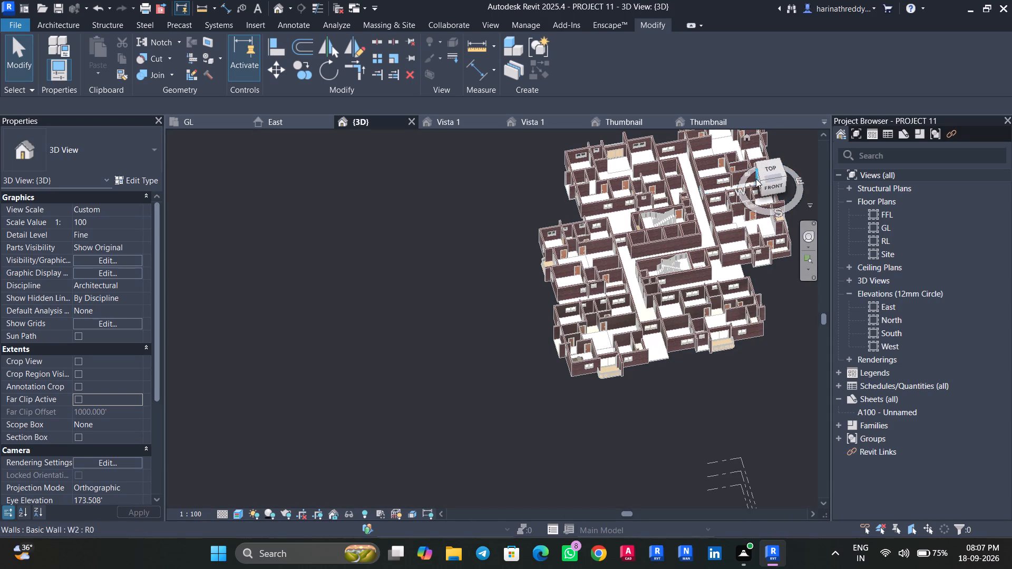
pyautogui.click(762, 181)
pyautogui.rightClick(762, 181)
pyautogui.click(769, 179)
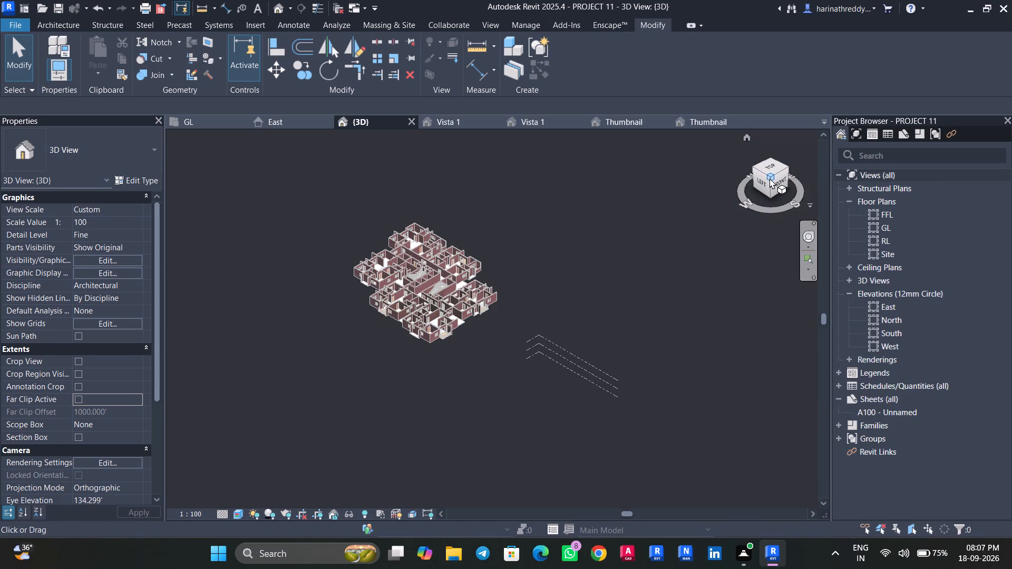
pyautogui.rightClick(770, 178)
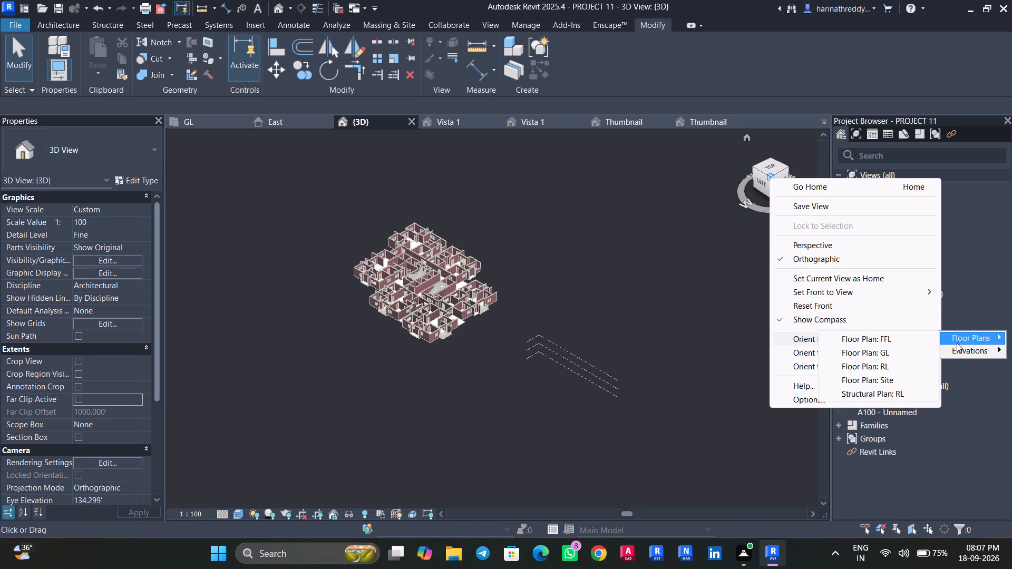
pyautogui.click(889, 355)
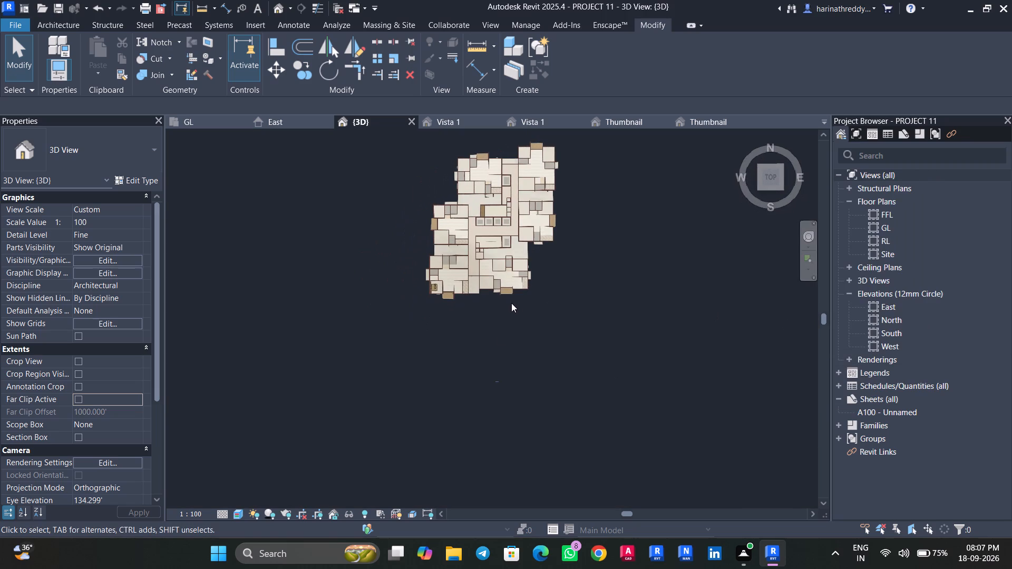
# Examine the placed bed and its nightstands against the M.Bed Room walls in 3D, and return to the GL floor plan.
pyautogui.keyDown('shift'); pyautogui.moveTo(494, 349); pyautogui.dragTo(547, 143, button='middle'); pyautogui.keyUp('shift')
pyautogui.keyDown('shift'); pyautogui.scroll(1, 548, 233); pyautogui.keyUp('shift')
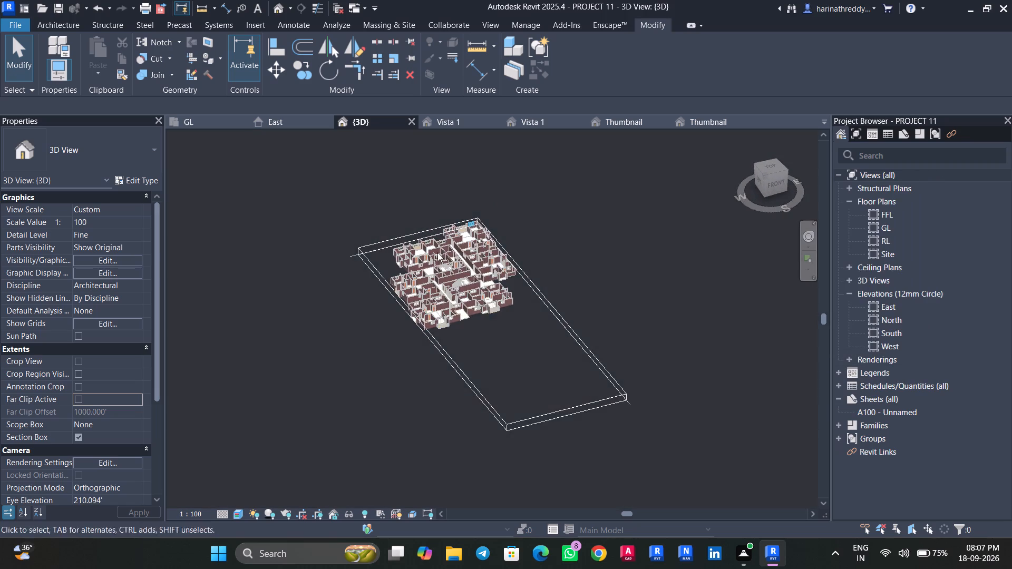
pyautogui.scroll(10, 425, 293)
pyautogui.scroll(5, 502, 402)
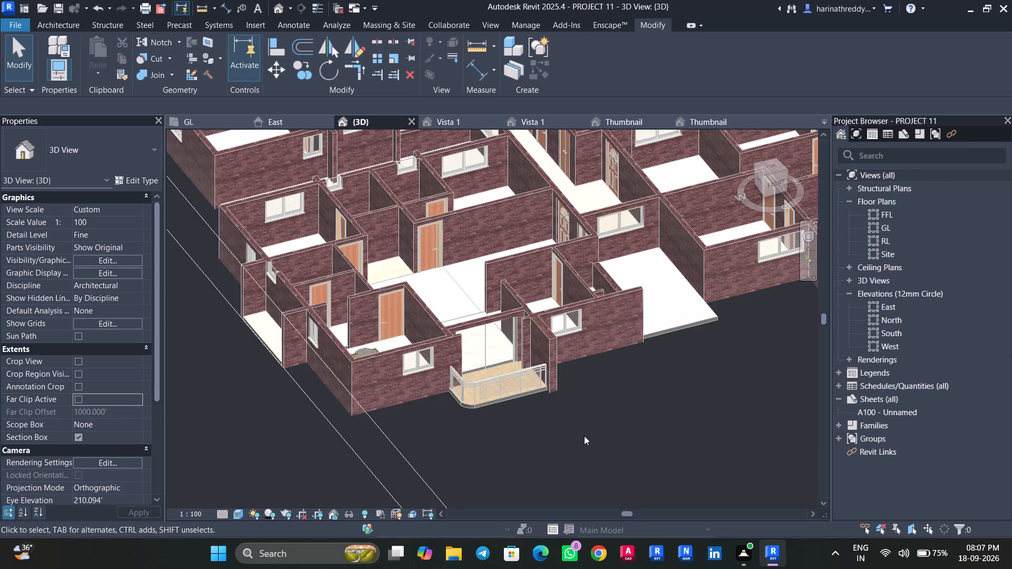
pyautogui.keyDown('shift'); pyautogui.moveTo(585, 436); pyautogui.dragTo(452, 405, button='middle'); pyautogui.keyUp('shift')
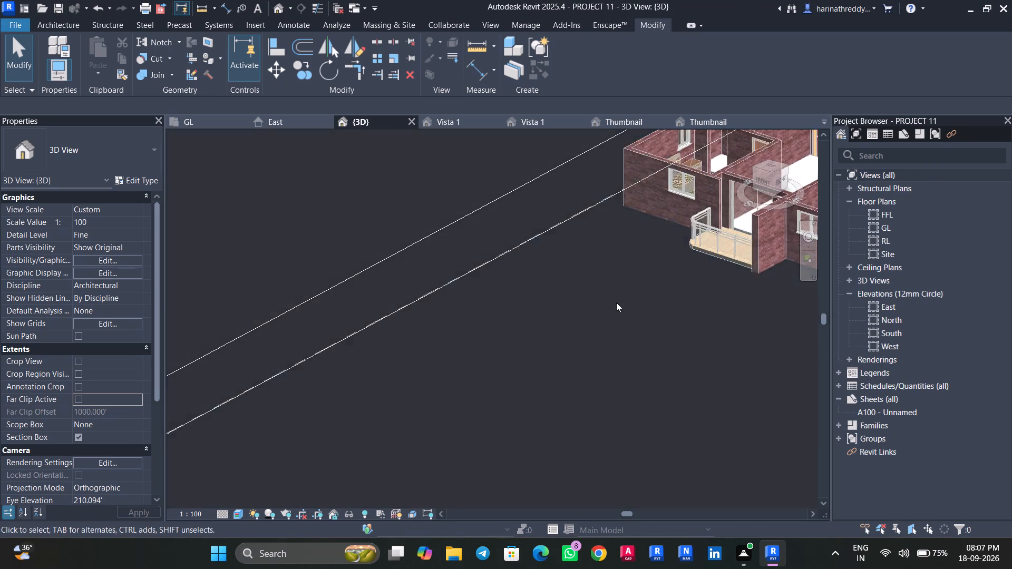
pyautogui.moveTo(616, 302); pyautogui.dragTo(465, 539, button='middle')
pyautogui.scroll(5, 547, 393)
pyautogui.keyDown('shift'); pyautogui.moveTo(421, 260); pyautogui.dragTo(404, 331, button='middle'); pyautogui.keyUp('shift')
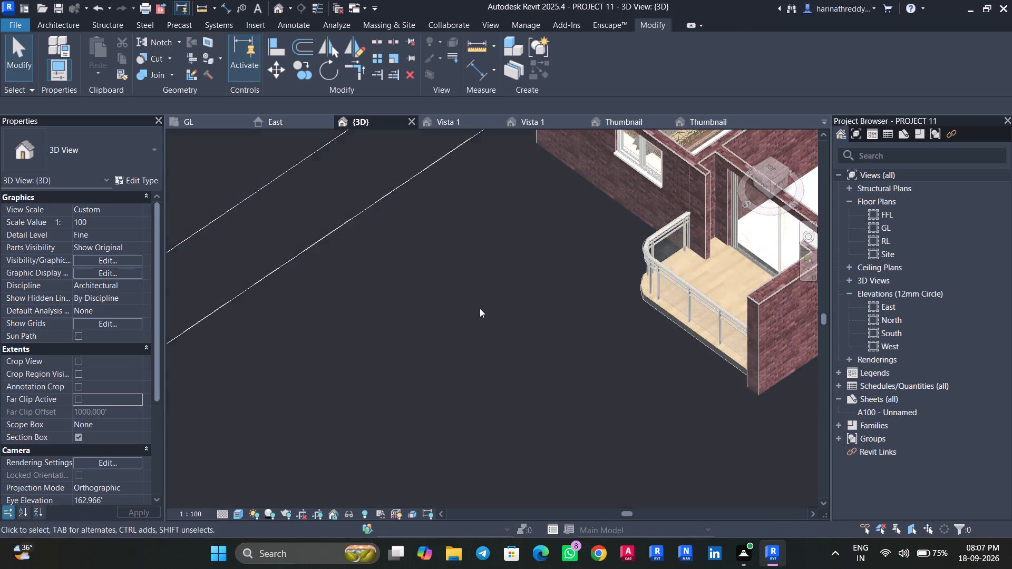
pyautogui.moveTo(480, 309); pyautogui.dragTo(360, 562, button='middle')
pyautogui.scroll(6, 583, 335)
pyautogui.scroll(3, 636, 284)
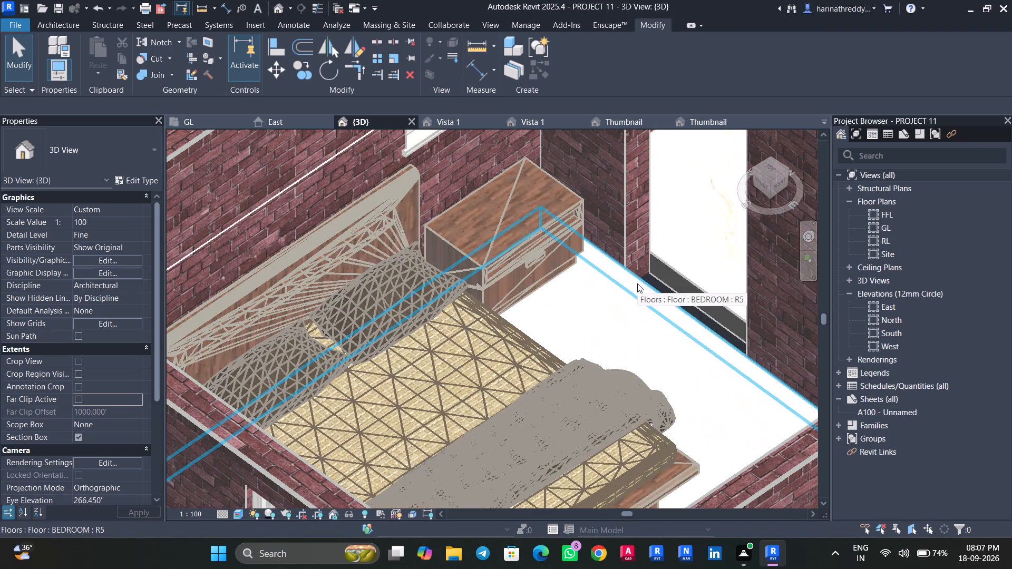
pyautogui.press('Escape')
pyautogui.scroll(-7, 442, 332)
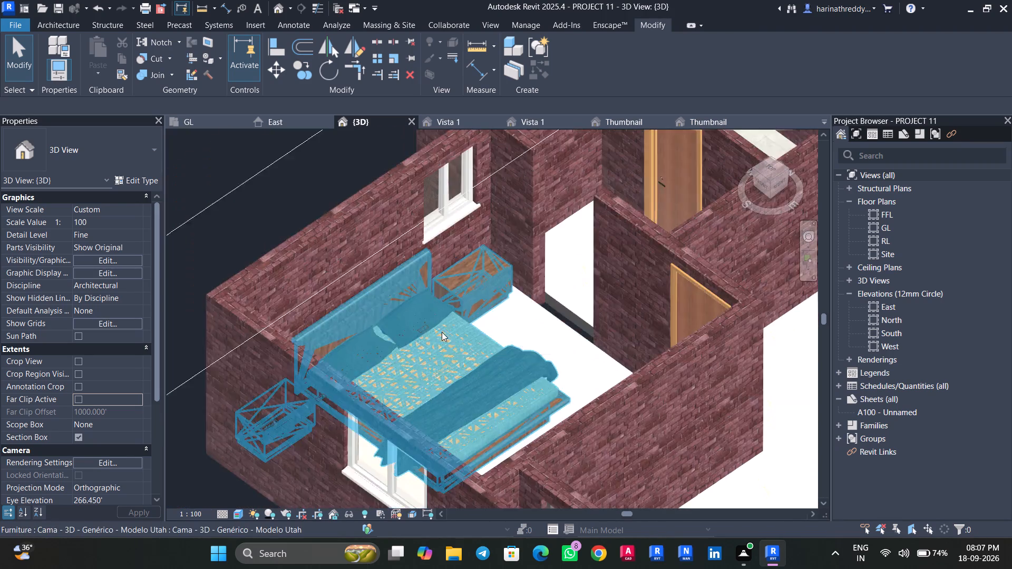
pyautogui.scroll(-2, 442, 332)
pyautogui.scroll(-4, 251, 454)
pyautogui.click(194, 115)
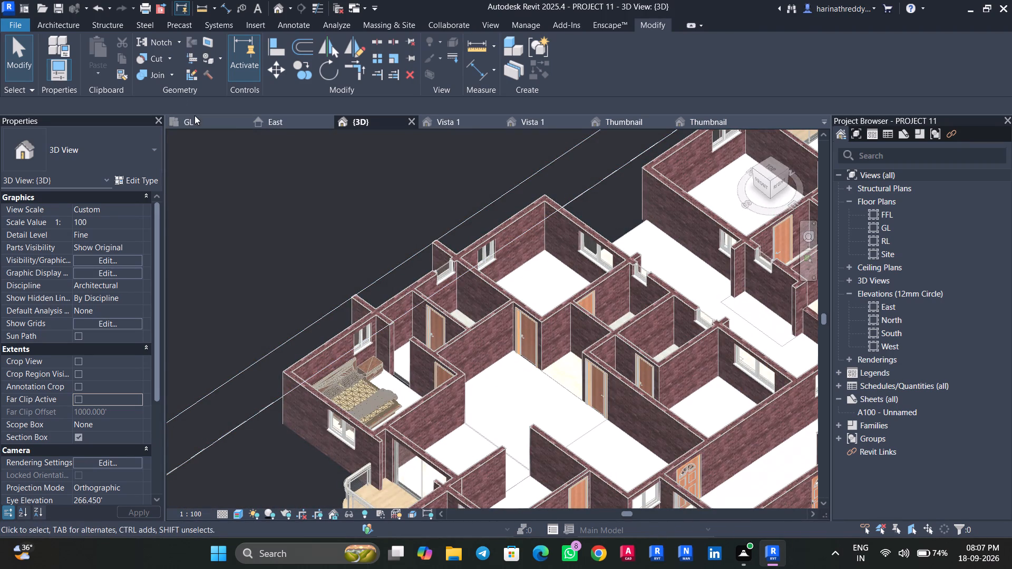
# Return to the GL floor plan and look through the loaded component types for pieces to furnish the M.Bed Room and Living room.
pyautogui.click(194, 120)
pyautogui.scroll(-2, 549, 304)
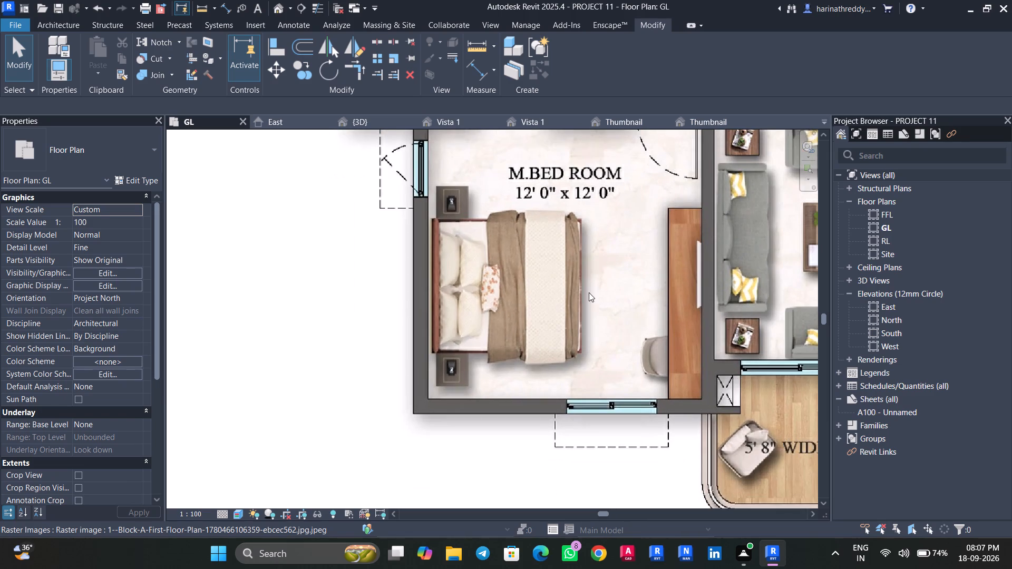
pyautogui.moveTo(589, 292); pyautogui.dragTo(455, 328, button='middle')
pyautogui.press('c')
pyautogui.press('m')
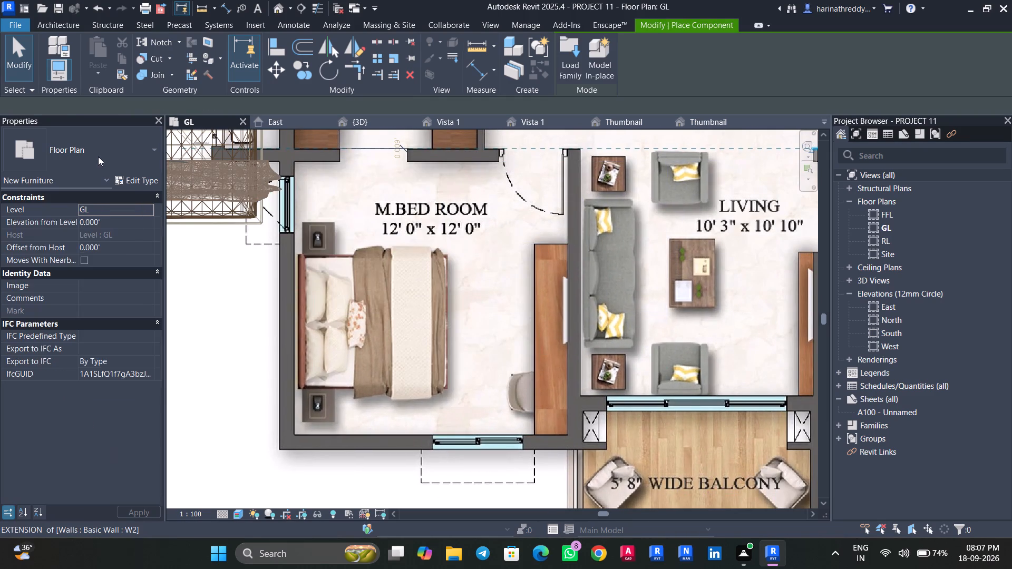
pyautogui.click(98, 161)
pyautogui.scroll(-2, 101, 332)
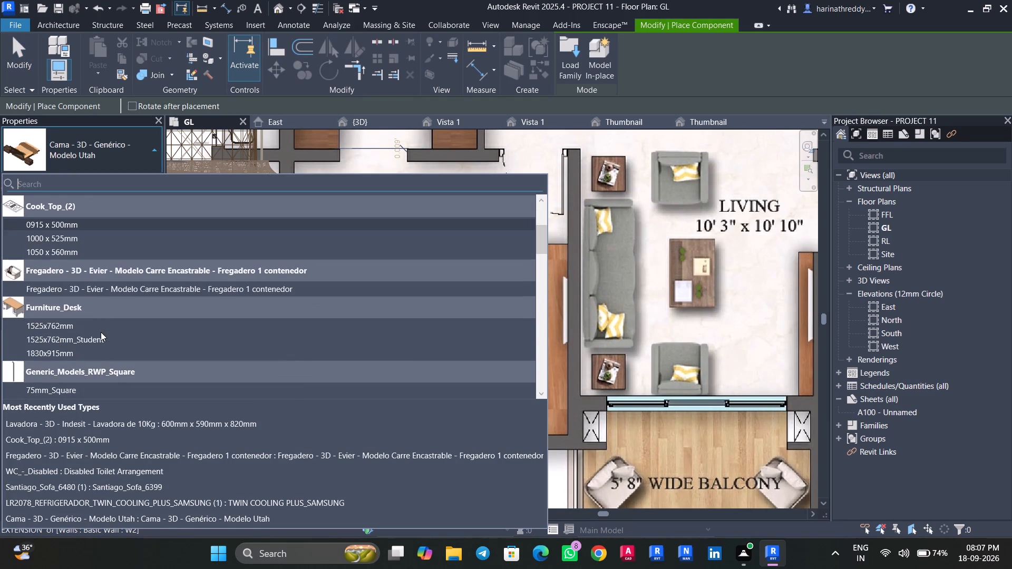
pyautogui.scroll(-7, 101, 332)
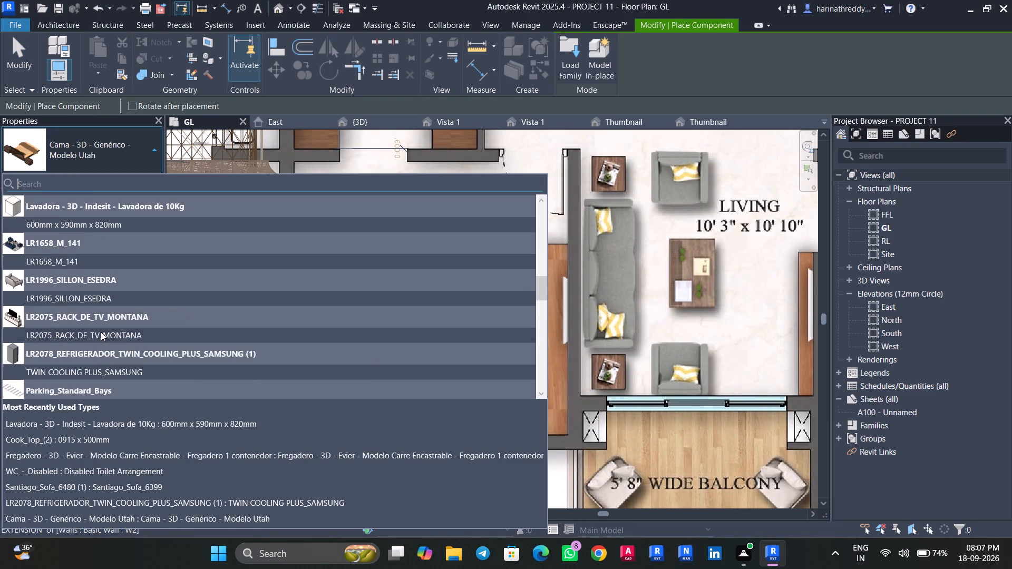
pyautogui.scroll(-8, 101, 332)
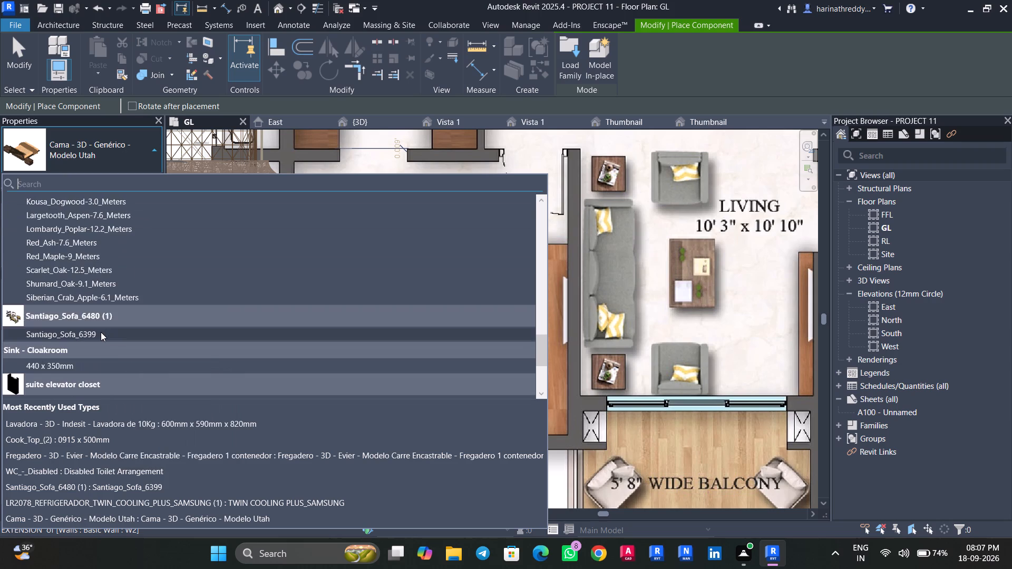
pyautogui.scroll(-4, 101, 332)
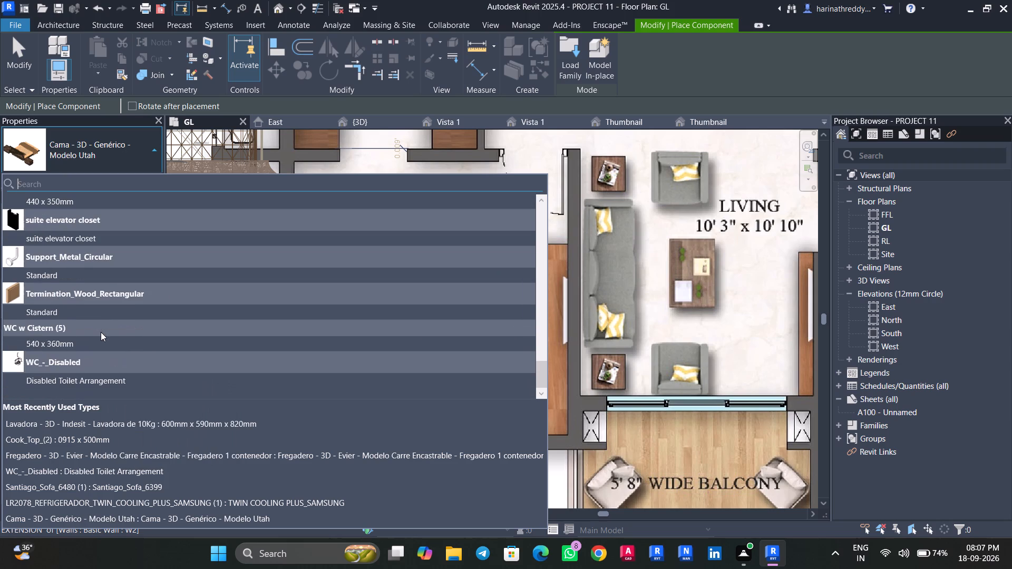
pyautogui.scroll(-5, 101, 332)
pyautogui.scroll(3, 110, 277)
pyautogui.scroll(-1, 110, 277)
pyautogui.scroll(1, 110, 277)
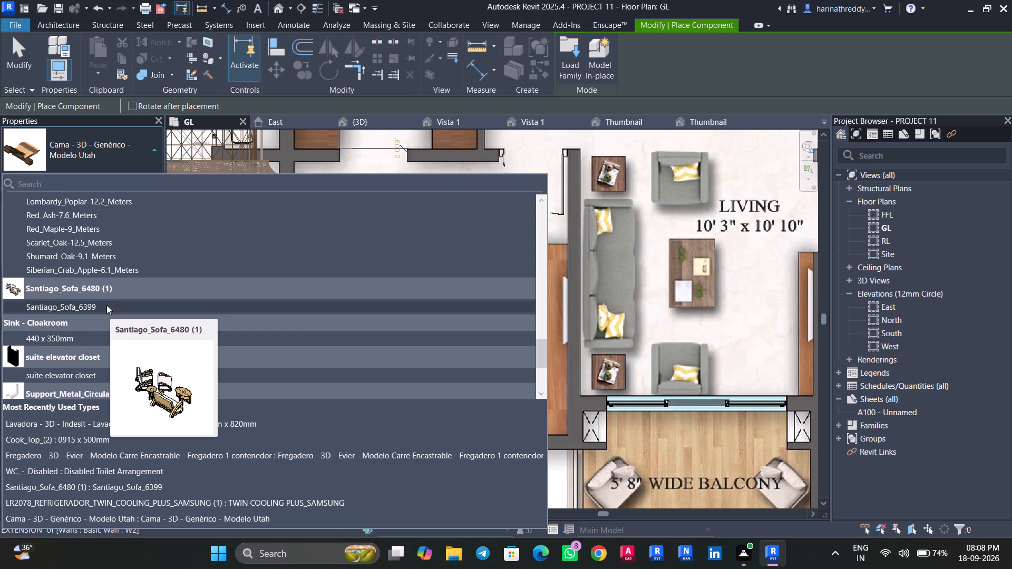
pyautogui.scroll(8, 106, 305)
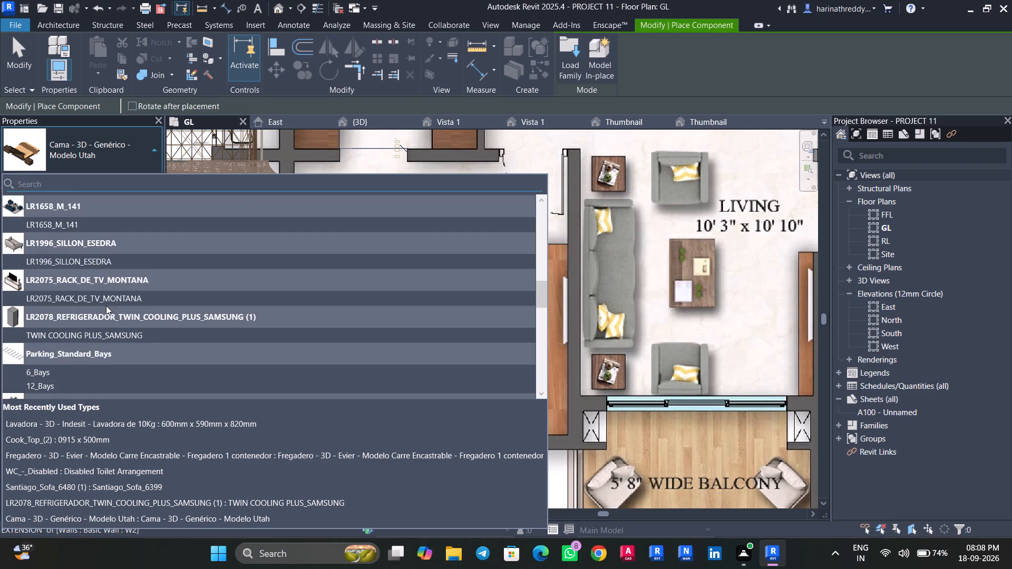
pyautogui.scroll(6, 98, 331)
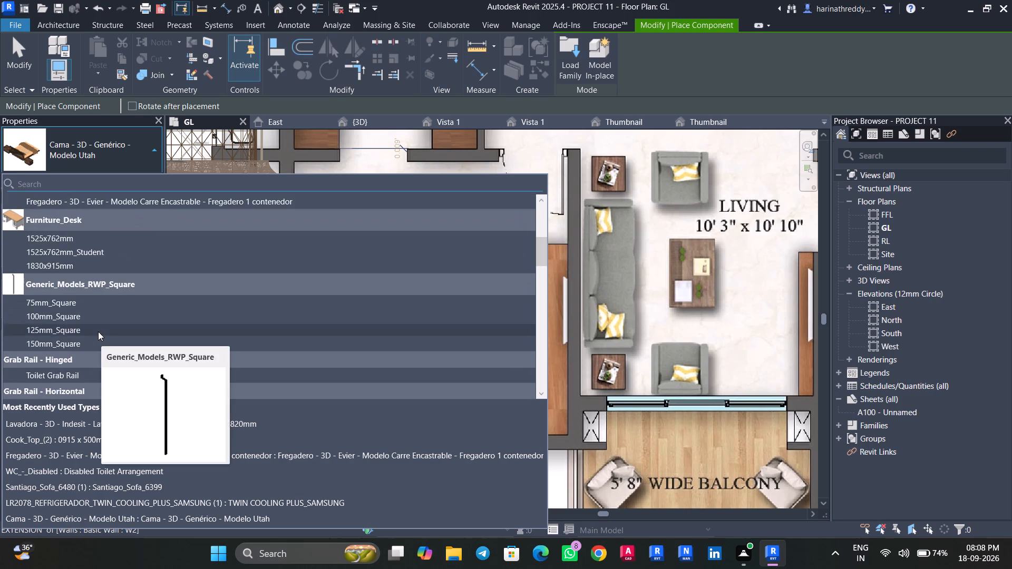
pyautogui.scroll(7, 98, 331)
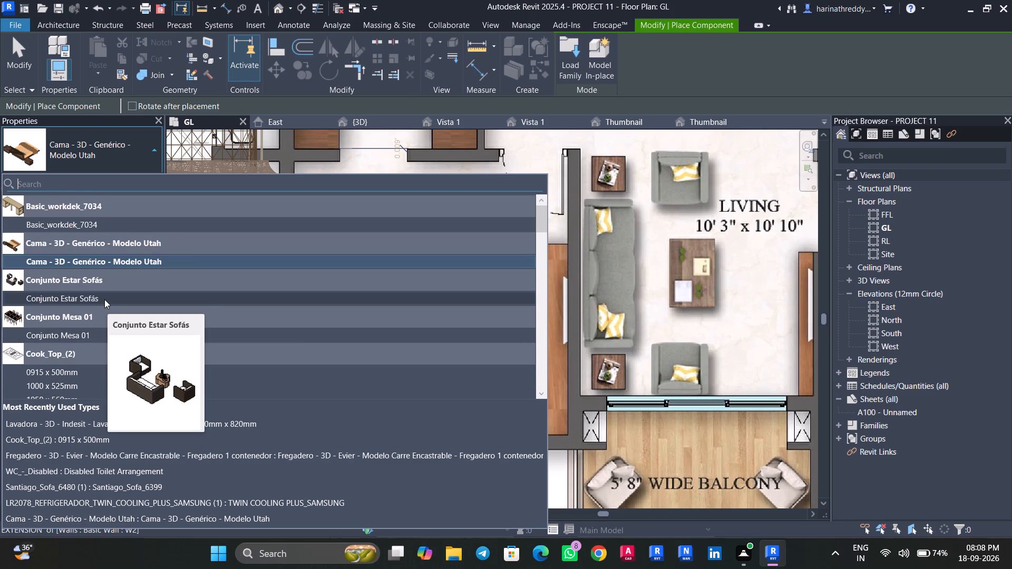
pyautogui.scroll(-7, 104, 299)
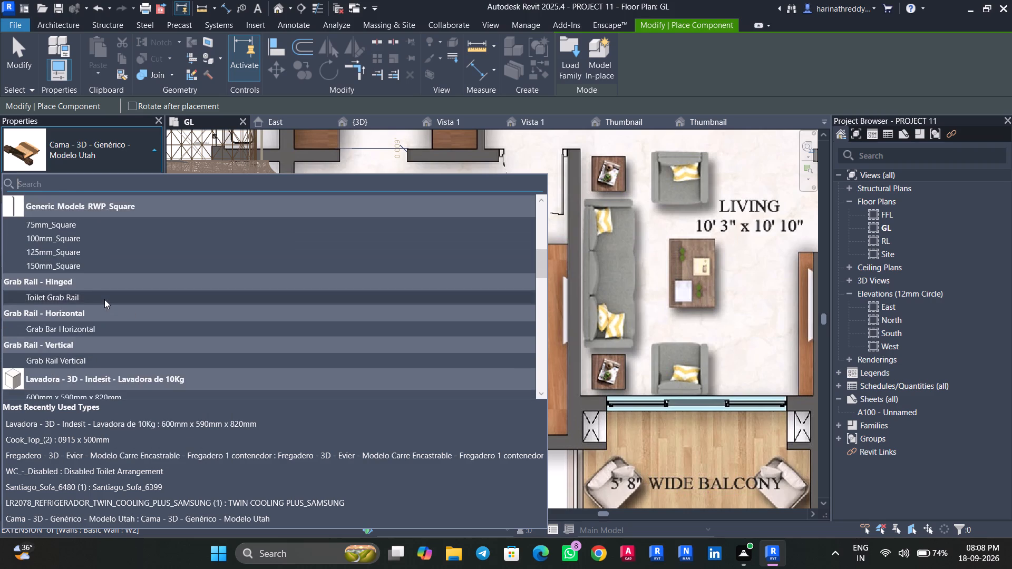
pyautogui.scroll(-11, 104, 299)
pyautogui.press('Escape')
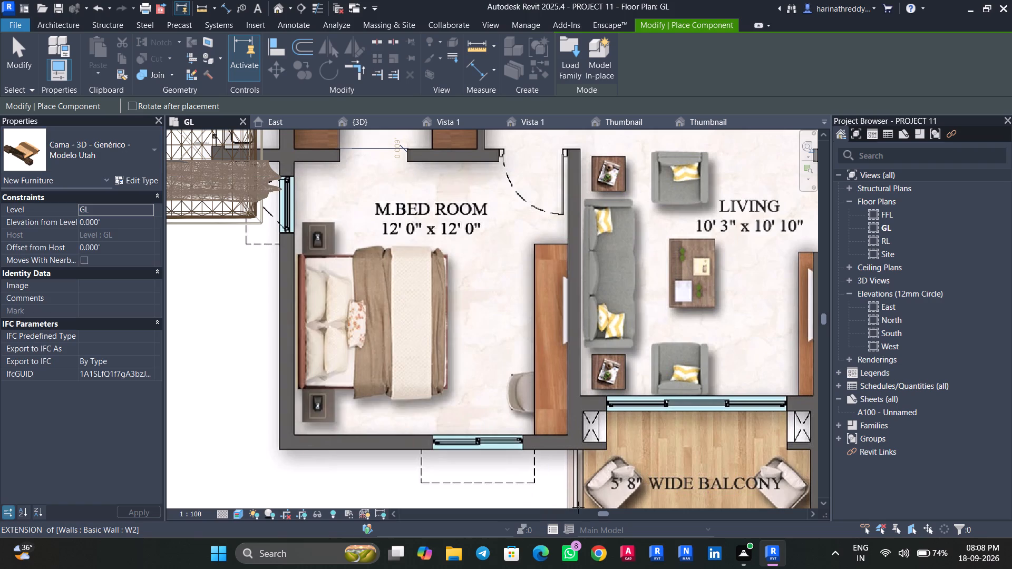
pyautogui.press('Escape')
pyautogui.press('Escape')
# Switch to File Explorer, check the refreshed Downloads folder for downloaded furniture families, and return to Revit.
pyautogui.click(450, 554)
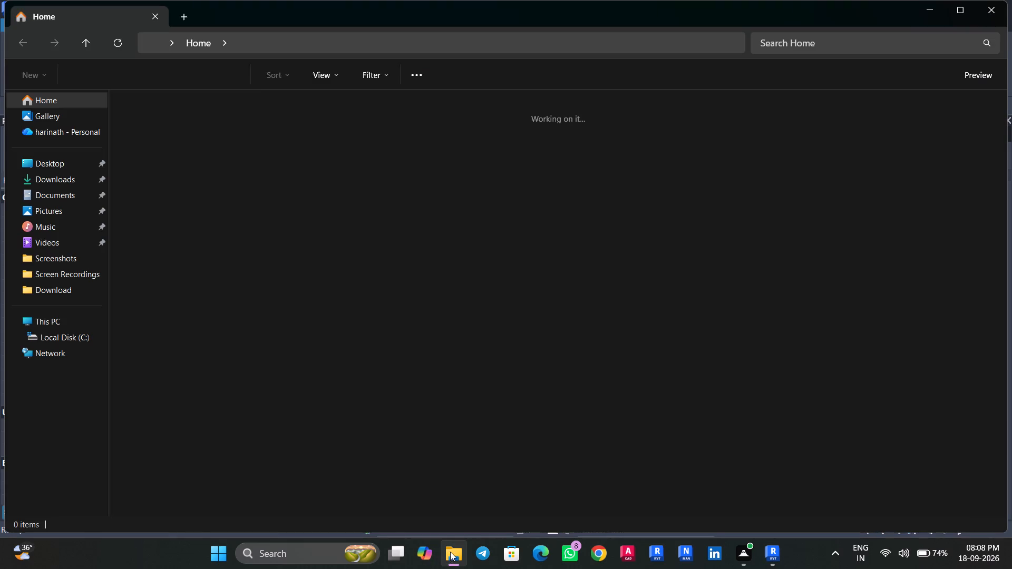
pyautogui.click(62, 173)
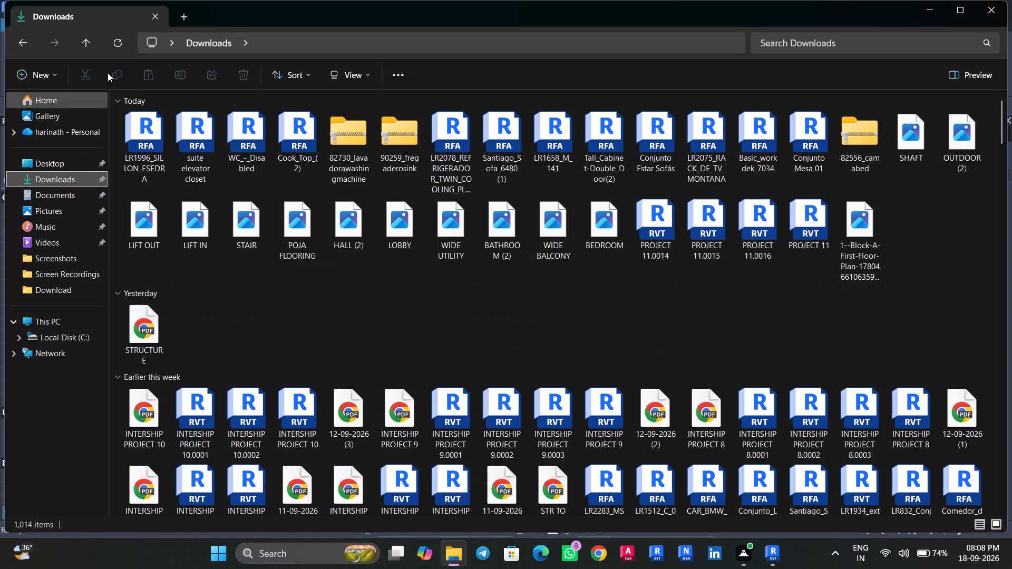
pyautogui.doubleClick(115, 44)
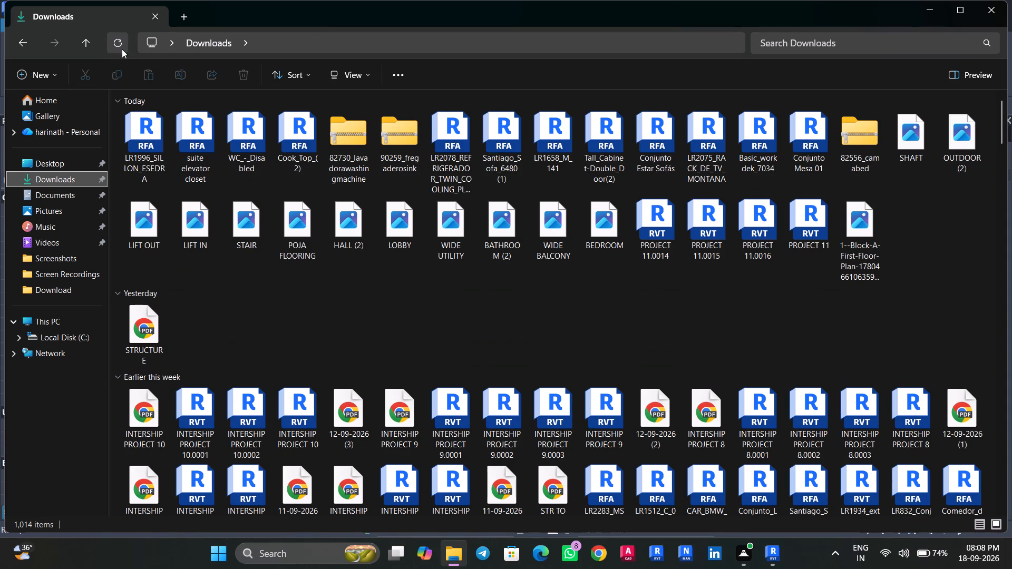
pyautogui.click(765, 553)
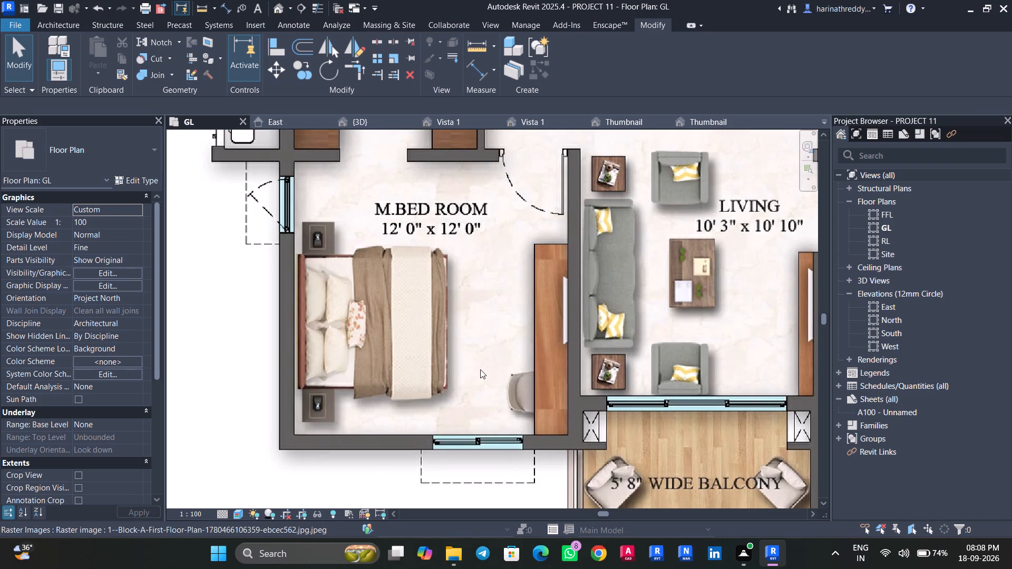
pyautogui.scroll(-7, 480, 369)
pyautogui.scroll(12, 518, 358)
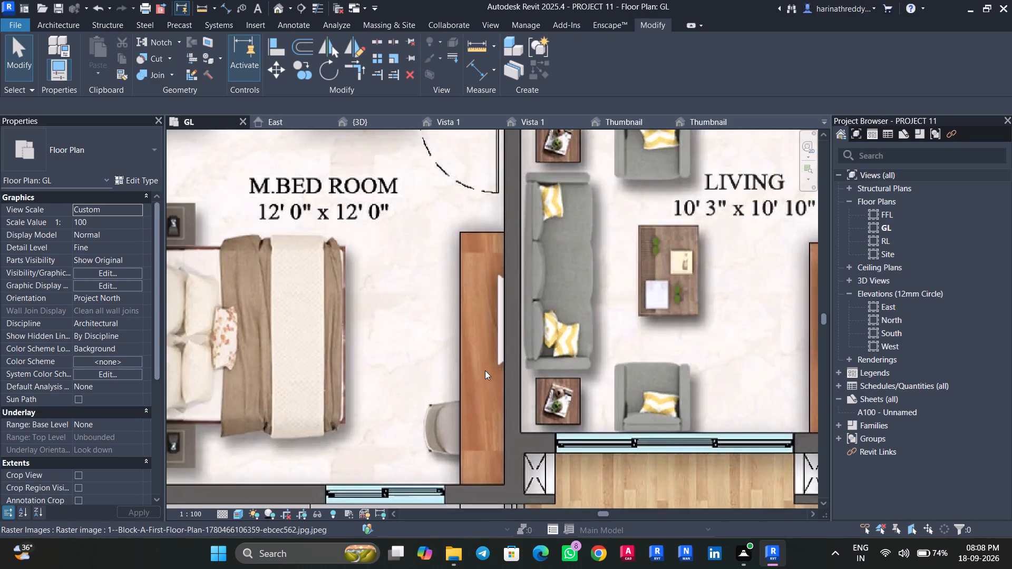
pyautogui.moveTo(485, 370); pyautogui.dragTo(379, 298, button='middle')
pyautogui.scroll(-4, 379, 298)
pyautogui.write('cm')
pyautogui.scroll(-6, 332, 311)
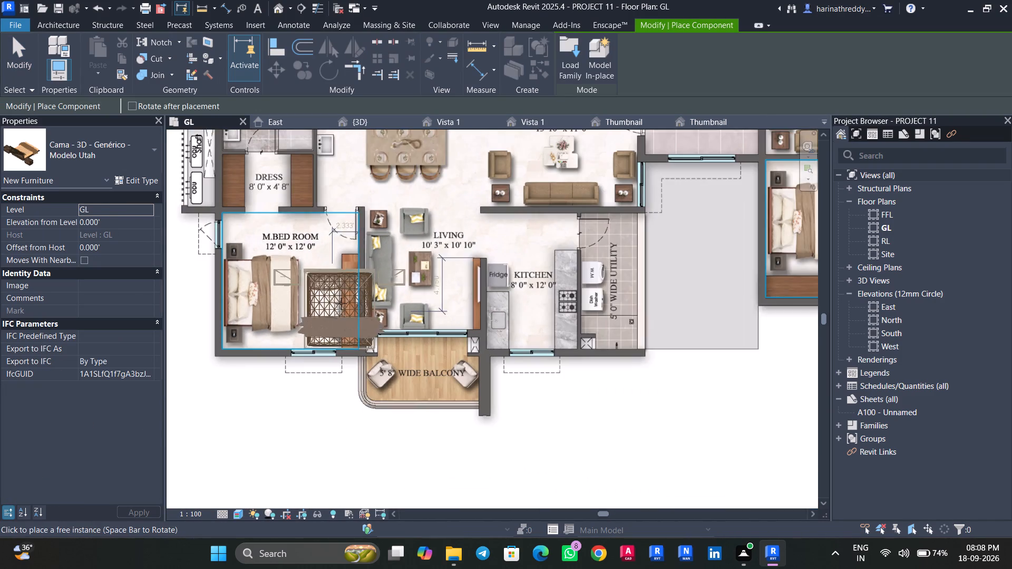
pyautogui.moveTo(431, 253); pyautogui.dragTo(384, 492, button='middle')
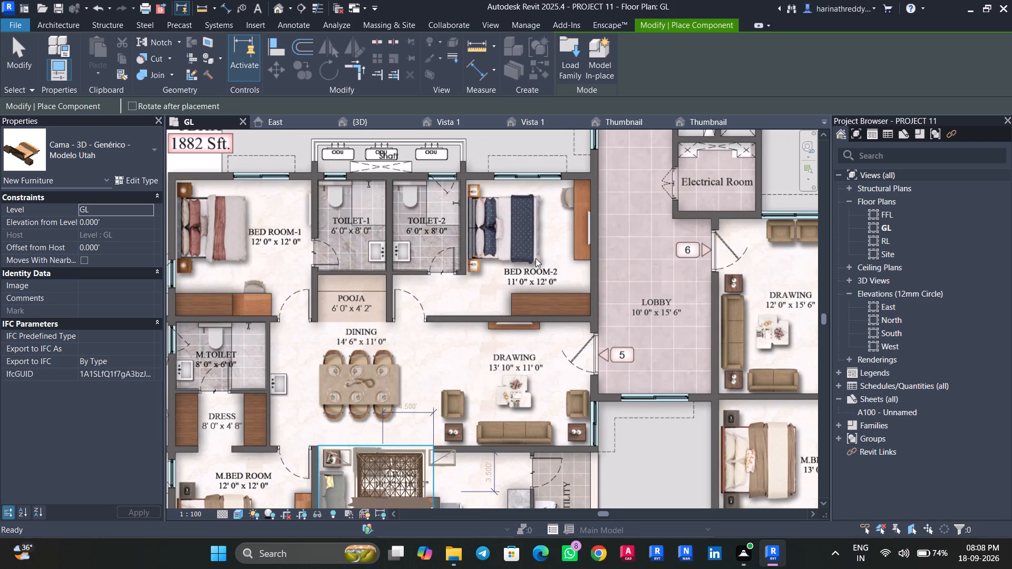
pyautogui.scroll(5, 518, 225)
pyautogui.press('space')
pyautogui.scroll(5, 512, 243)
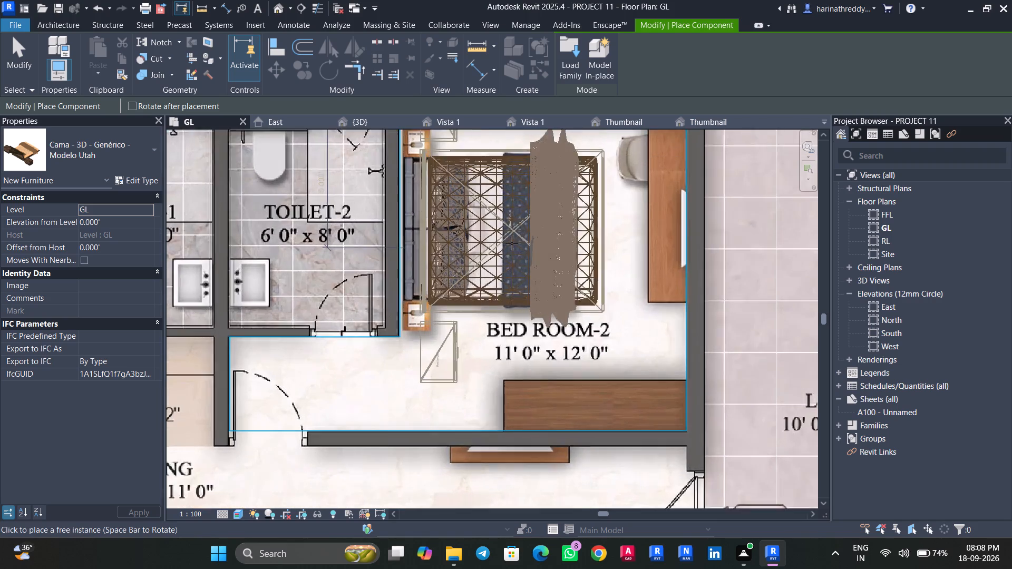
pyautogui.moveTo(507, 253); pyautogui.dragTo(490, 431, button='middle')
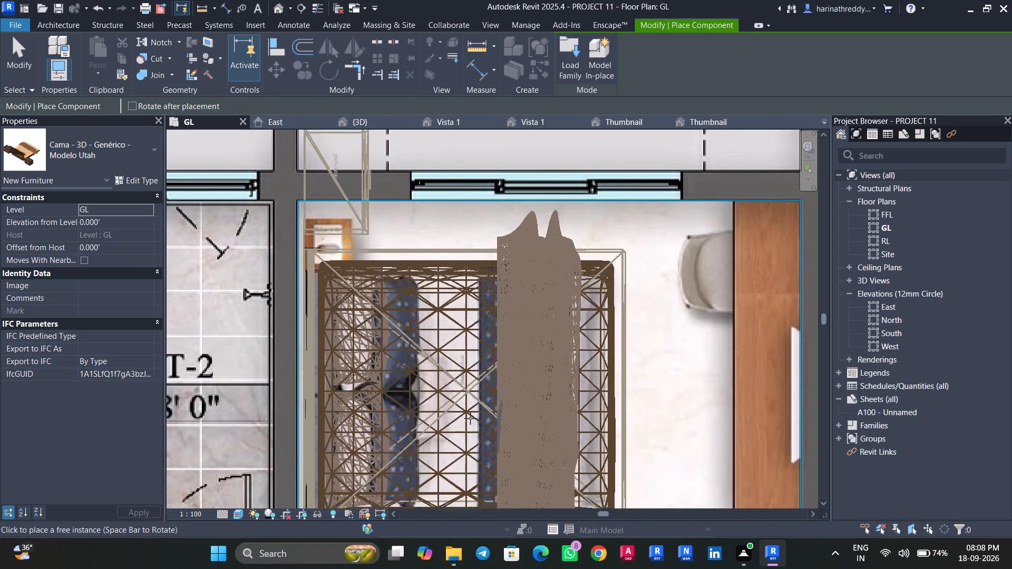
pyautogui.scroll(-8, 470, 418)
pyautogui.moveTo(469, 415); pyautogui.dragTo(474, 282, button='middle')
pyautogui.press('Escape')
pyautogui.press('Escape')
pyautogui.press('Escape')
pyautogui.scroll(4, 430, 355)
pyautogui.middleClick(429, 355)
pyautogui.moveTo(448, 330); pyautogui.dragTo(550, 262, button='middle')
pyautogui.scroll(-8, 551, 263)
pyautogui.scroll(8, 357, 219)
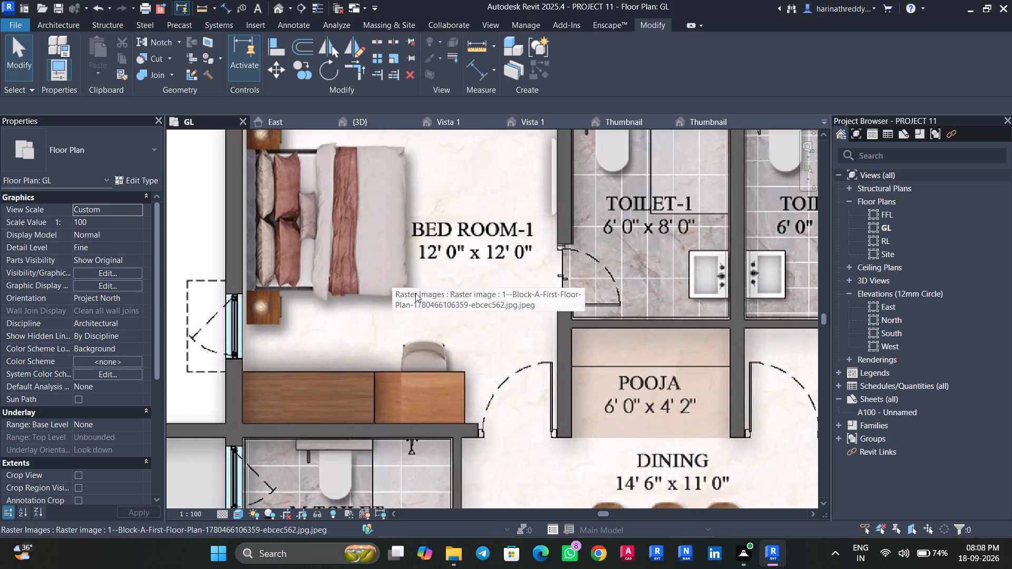
# Place the Conjunto Mesa 01 dining set over the table drawn in the southwest flat's 14' 6" x 11' 0" Dining area.
pyautogui.scroll(-6, 416, 292)
pyautogui.moveTo(416, 292); pyautogui.dragTo(333, 173, button='middle')
pyautogui.press('c')
pyautogui.press('m')
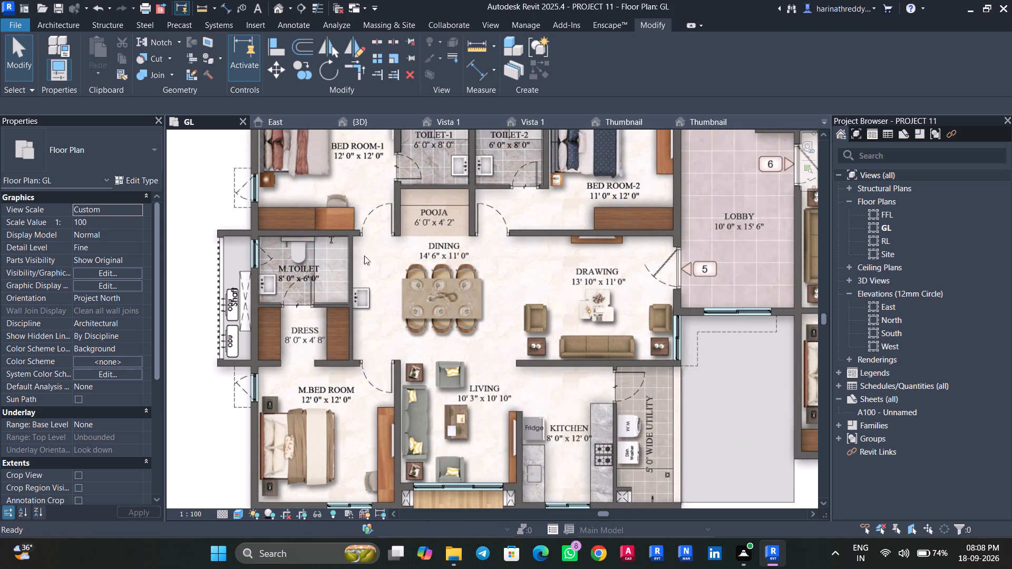
pyautogui.click(452, 548)
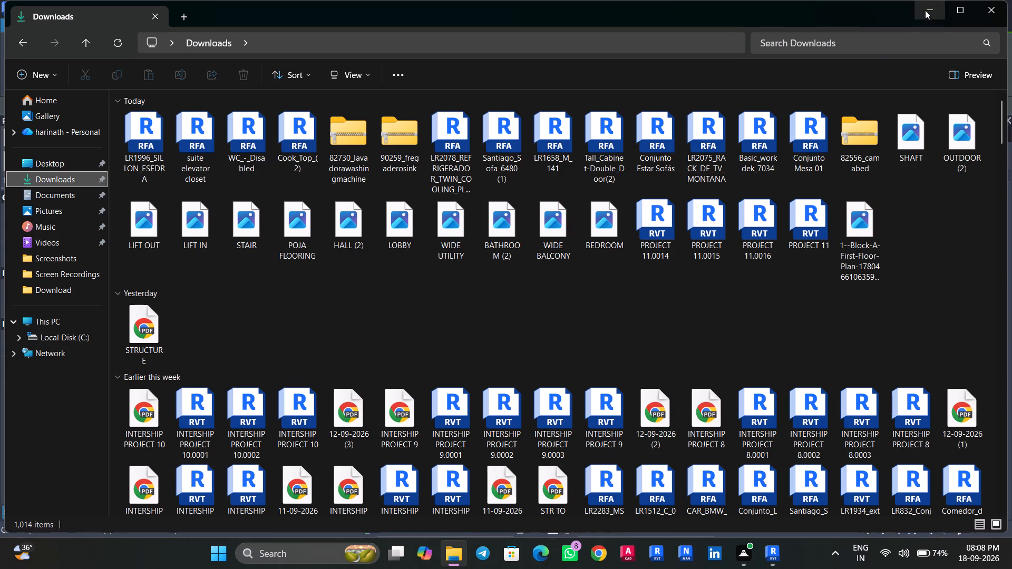
pyautogui.click(1009, 6)
pyautogui.click(998, 16)
pyautogui.click(81, 146)
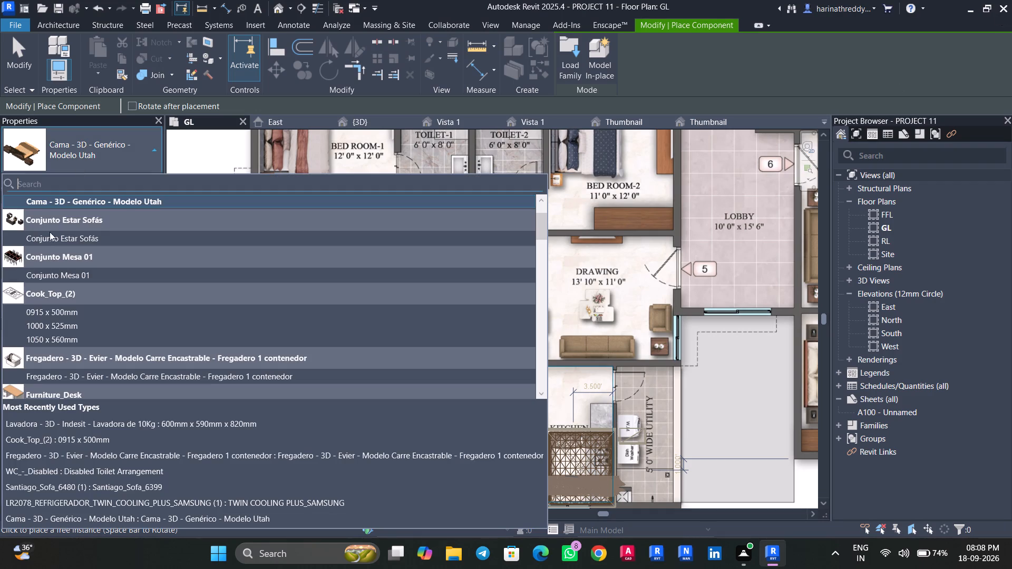
pyautogui.click(42, 275)
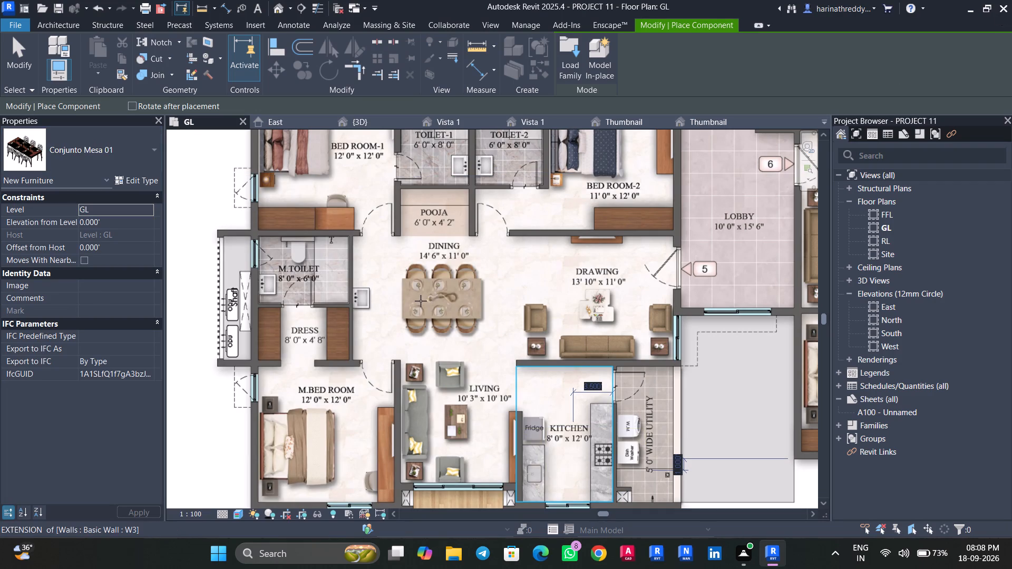
pyautogui.scroll(7, 421, 301)
pyautogui.scroll(-1, 409, 285)
pyautogui.scroll(1, 409, 285)
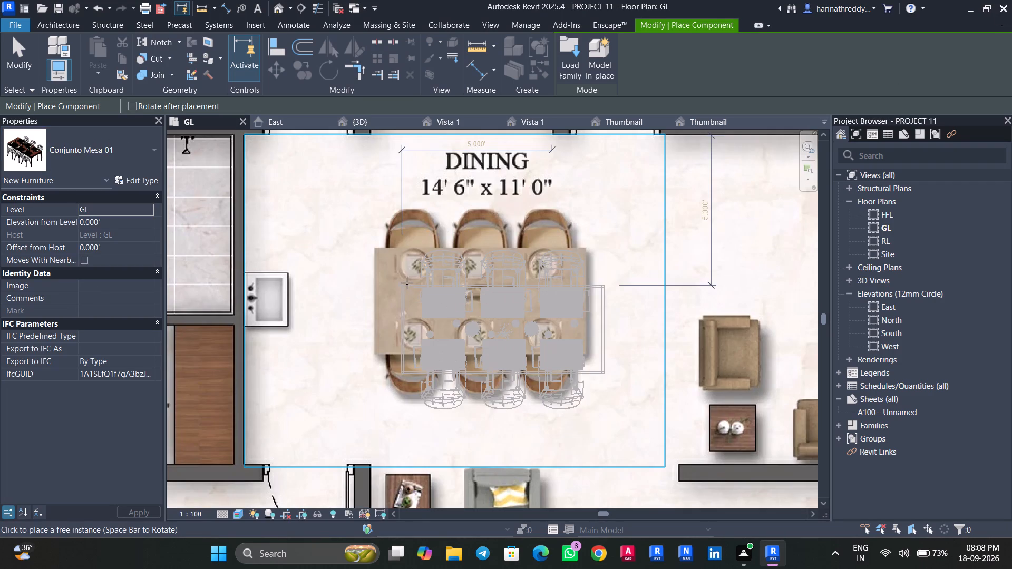
pyautogui.click(383, 250)
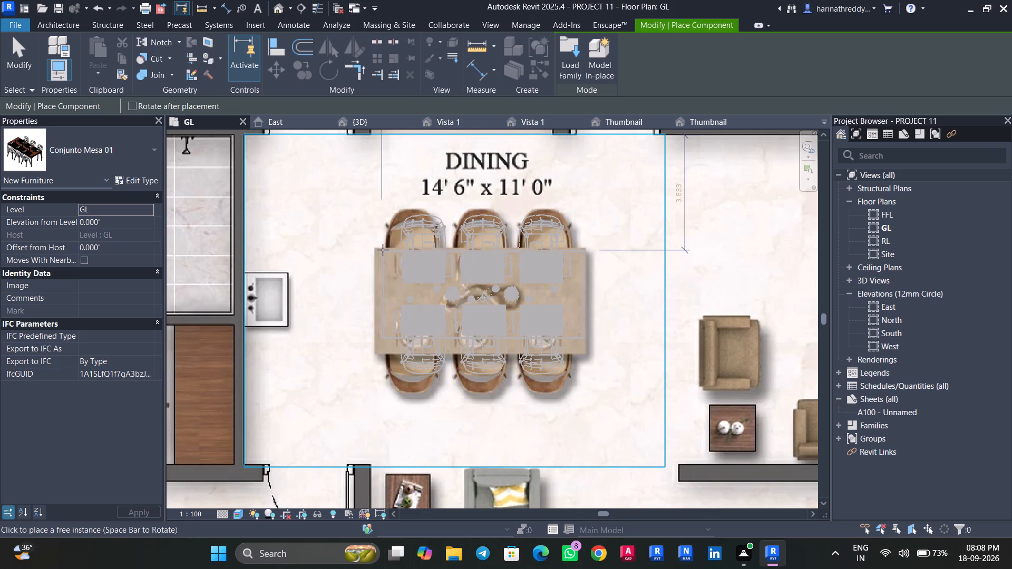
pyautogui.press('Escape')
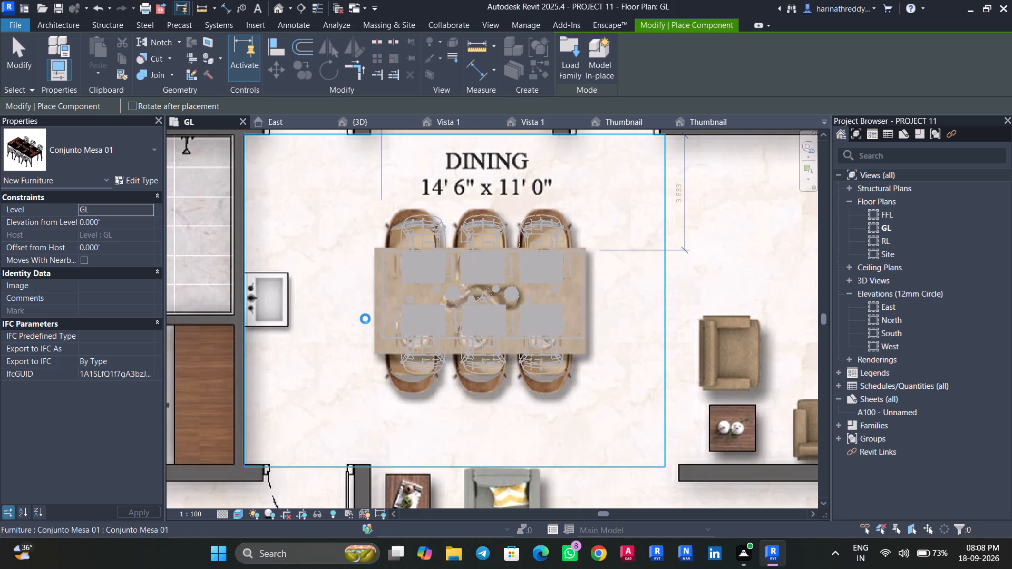
pyautogui.press('Escape')
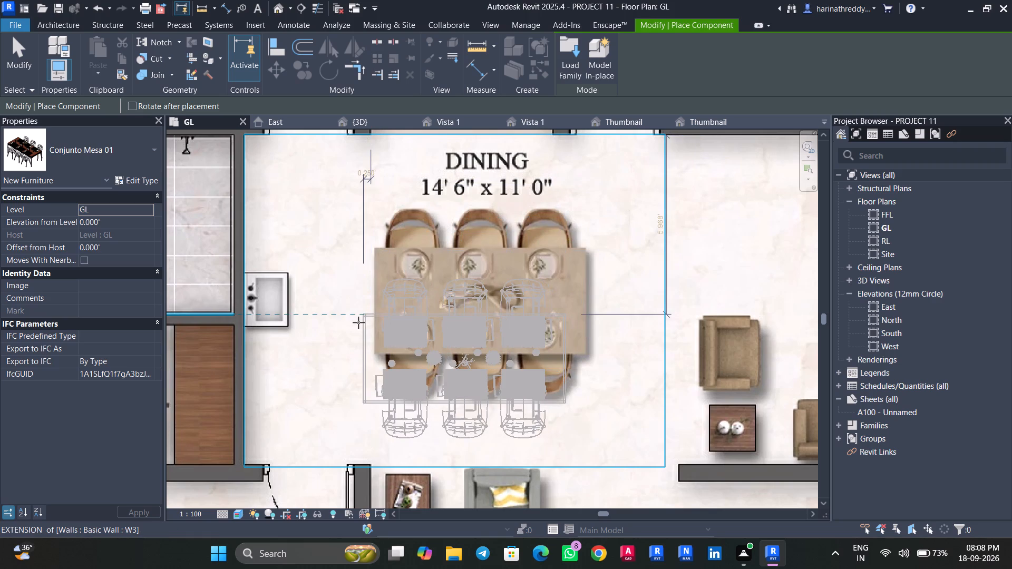
pyautogui.press('Escape')
pyautogui.press('Escape')
pyautogui.press('Escape')
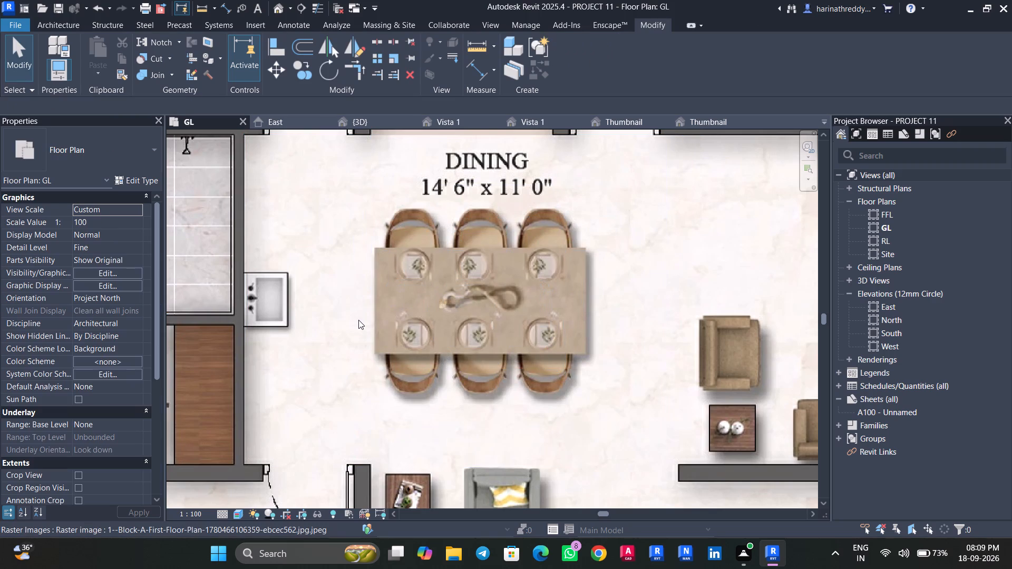
# Place the Basic_workdek_7034 desk, rotated to run along the M.Bed Room's Living-side wall, over the wooden desk unit drawn there.
pyautogui.scroll(1, 358, 320)
pyautogui.scroll(-7, 358, 320)
pyautogui.moveTo(358, 318); pyautogui.dragTo(362, 158, button='middle')
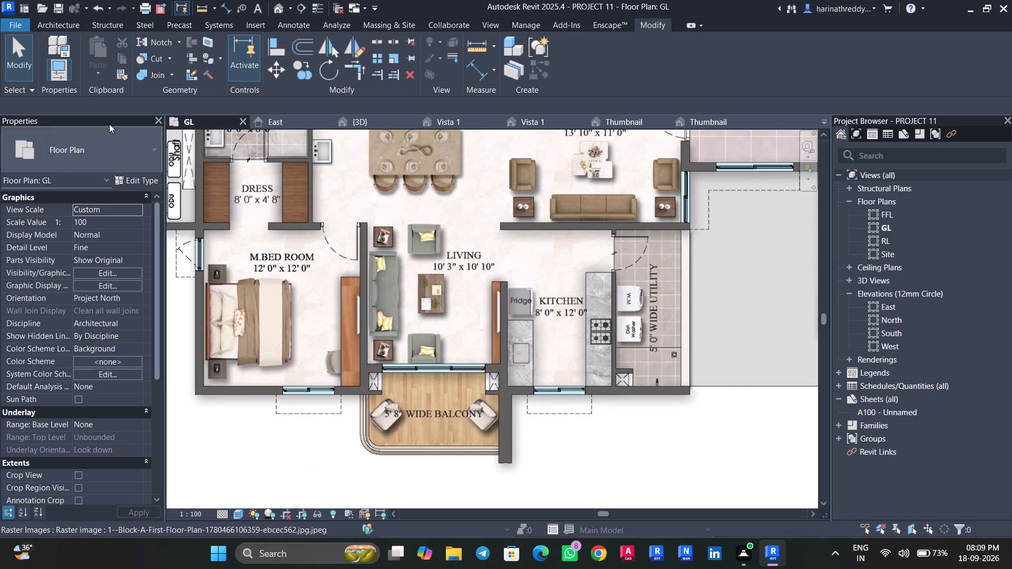
pyautogui.write('cm')
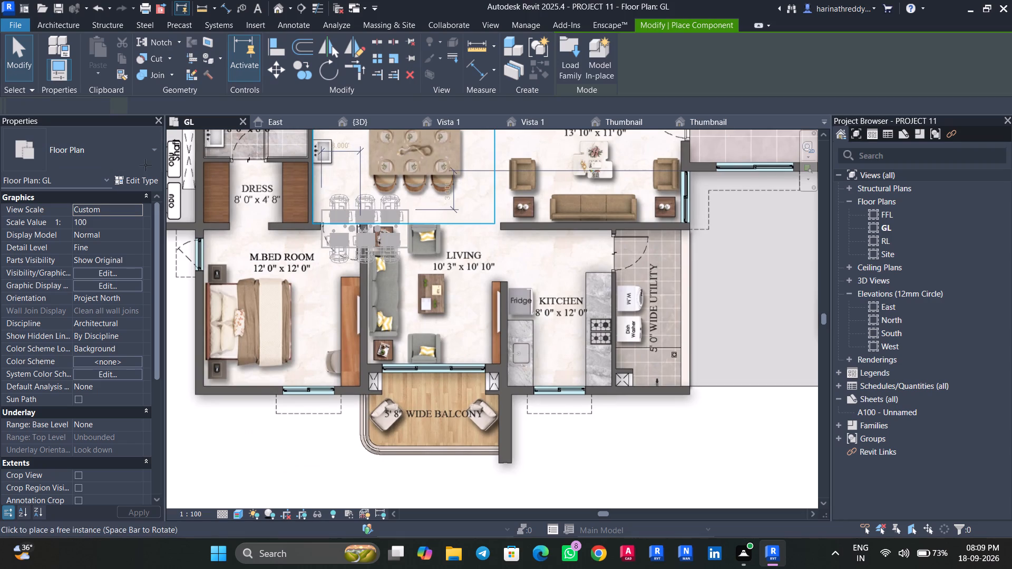
pyautogui.click(115, 151)
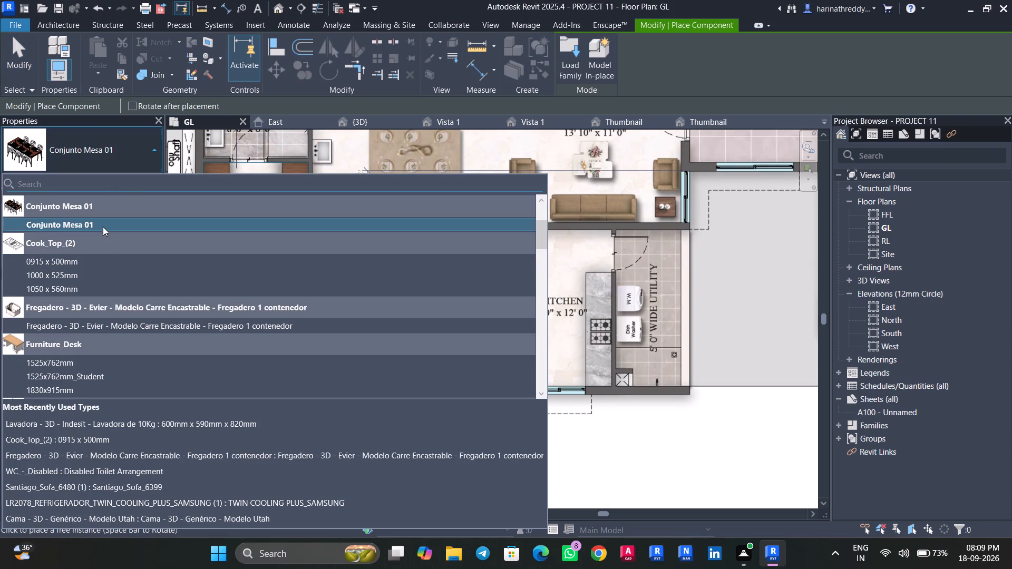
pyautogui.scroll(7, 105, 254)
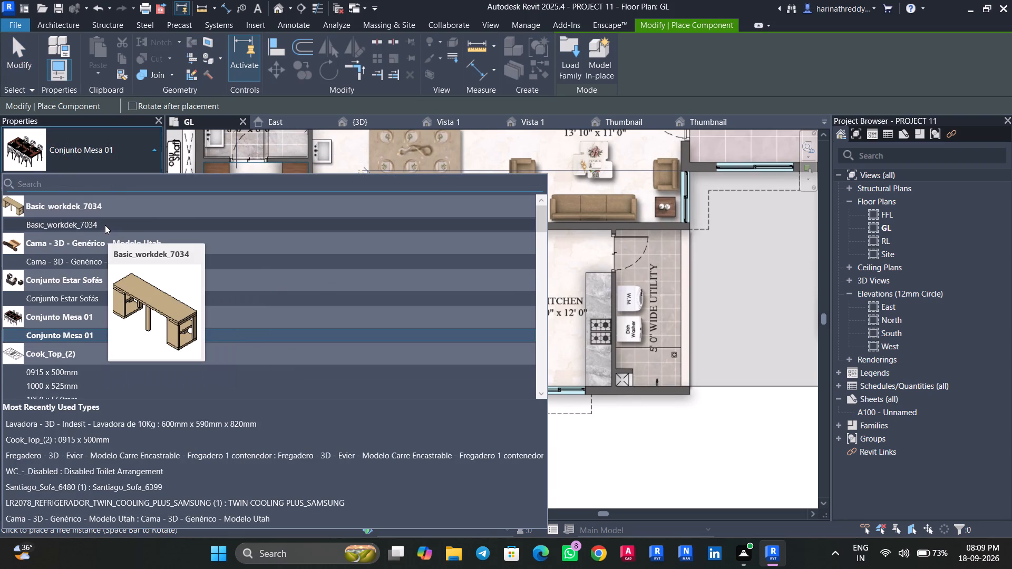
pyautogui.click(105, 225)
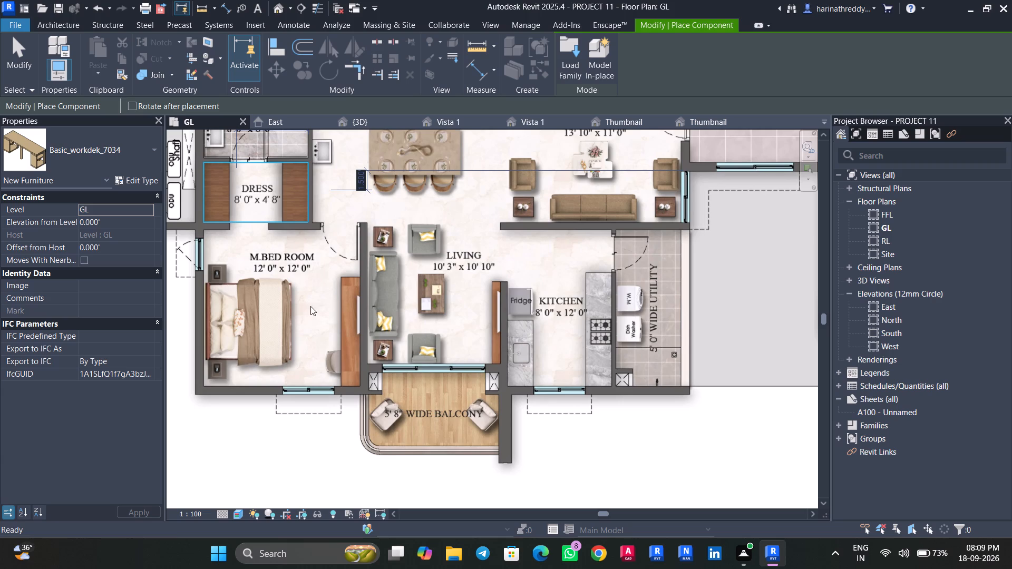
pyautogui.scroll(5, 350, 329)
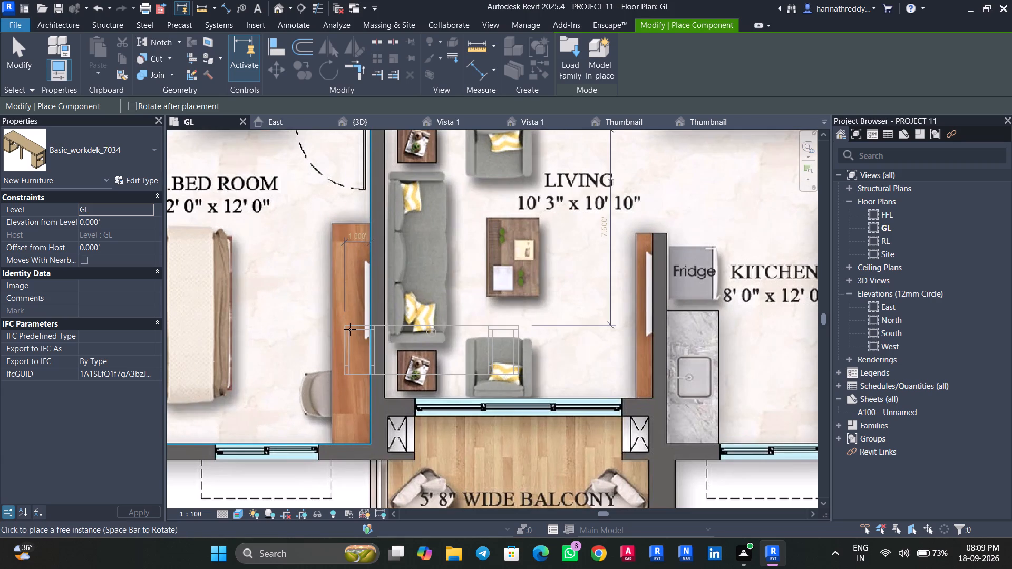
pyautogui.press('space')
pyautogui.scroll(5, 328, 400)
pyautogui.press('space')
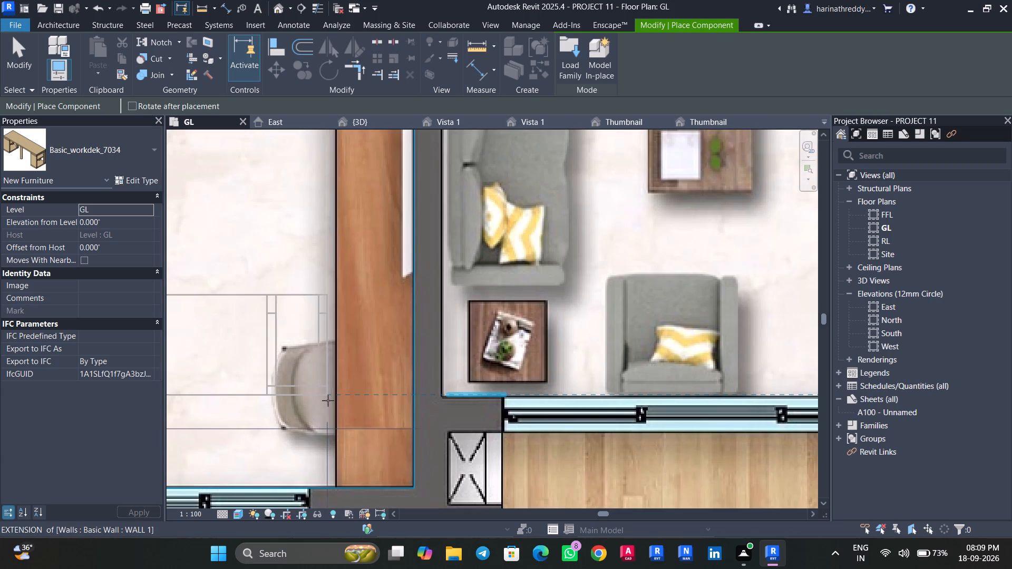
pyautogui.press('space')
pyautogui.moveTo(375, 236); pyautogui.dragTo(357, 405, button='middle')
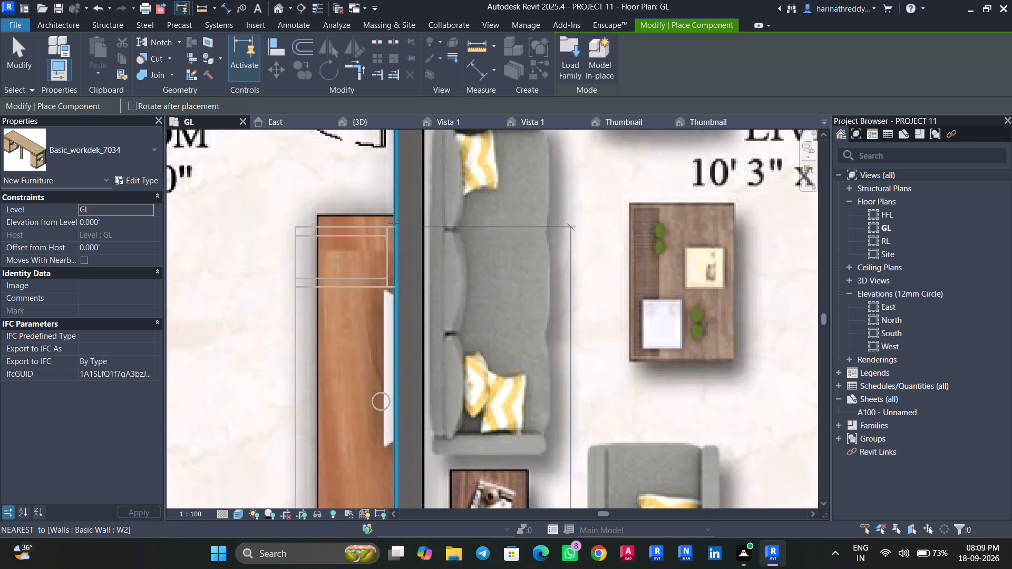
pyautogui.moveTo(395, 217); pyautogui.dragTo(422, 89, button='middle')
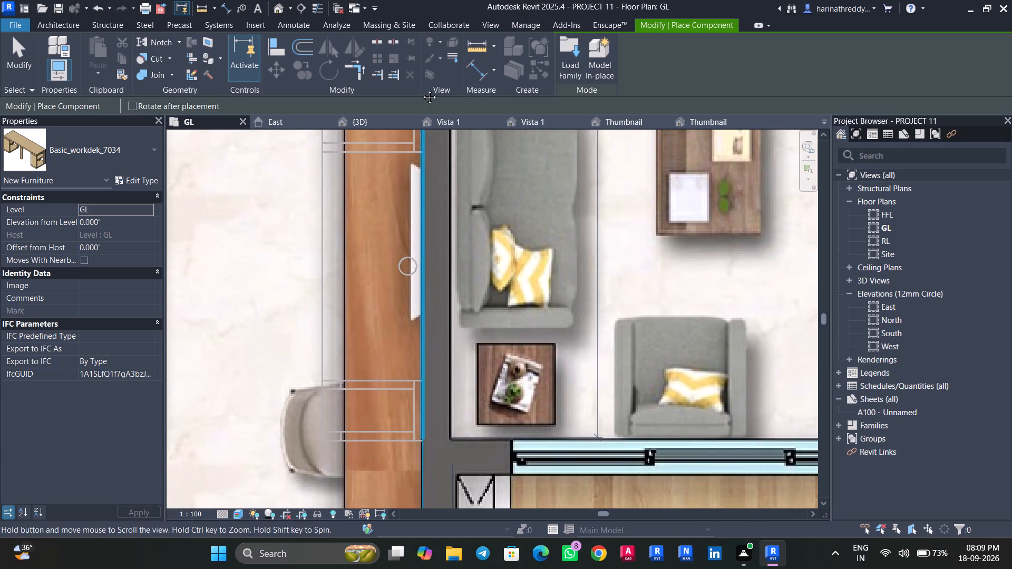
pyautogui.moveTo(422, 89); pyautogui.dragTo(421, 121, button='middle')
pyautogui.moveTo(416, 136); pyautogui.dragTo(414, 208, button='middle')
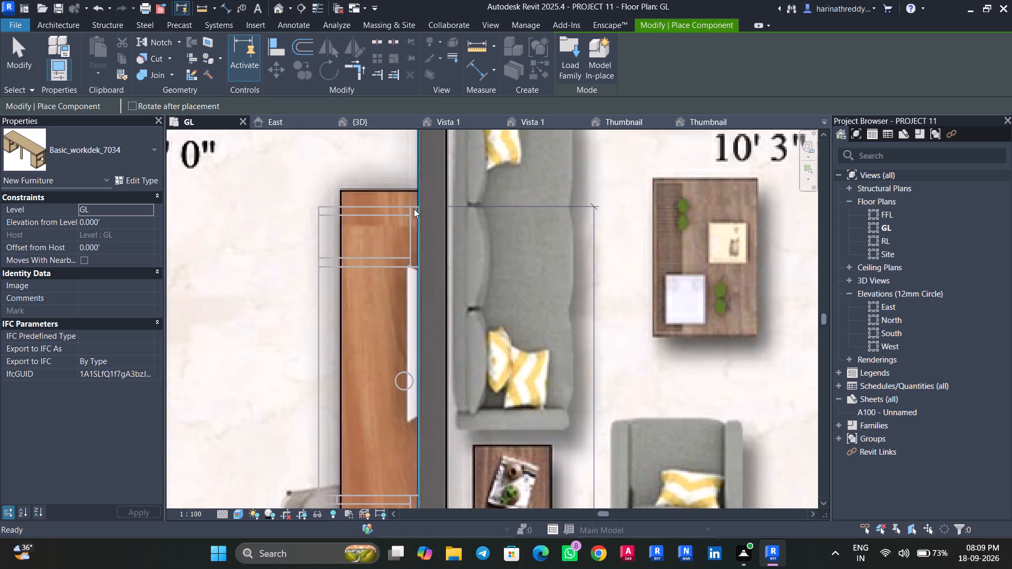
pyautogui.click(414, 194)
pyautogui.press('Escape')
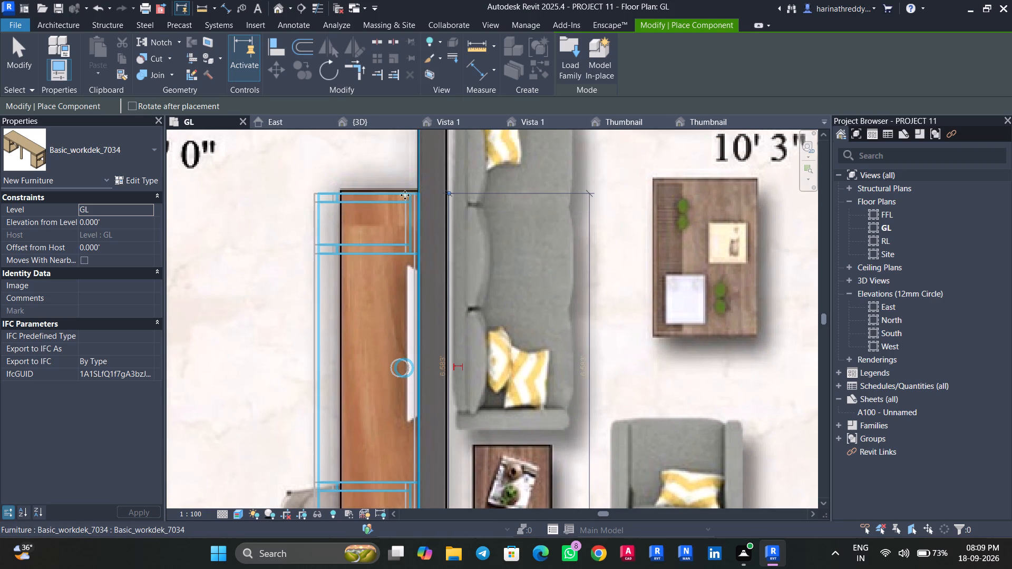
pyautogui.press('Escape')
pyautogui.press('Escape')
pyautogui.press('Escape')
# Place the WC_-_Disabled : Disabled Toilet Arrangement on the M.Toilet's north wall, flipped so its WC faces into the room over the drawn one.
pyautogui.scroll(-7, 258, 251)
pyautogui.moveTo(260, 251); pyautogui.dragTo(265, 214, button='middle')
pyautogui.write('cm')
pyautogui.click(135, 160)
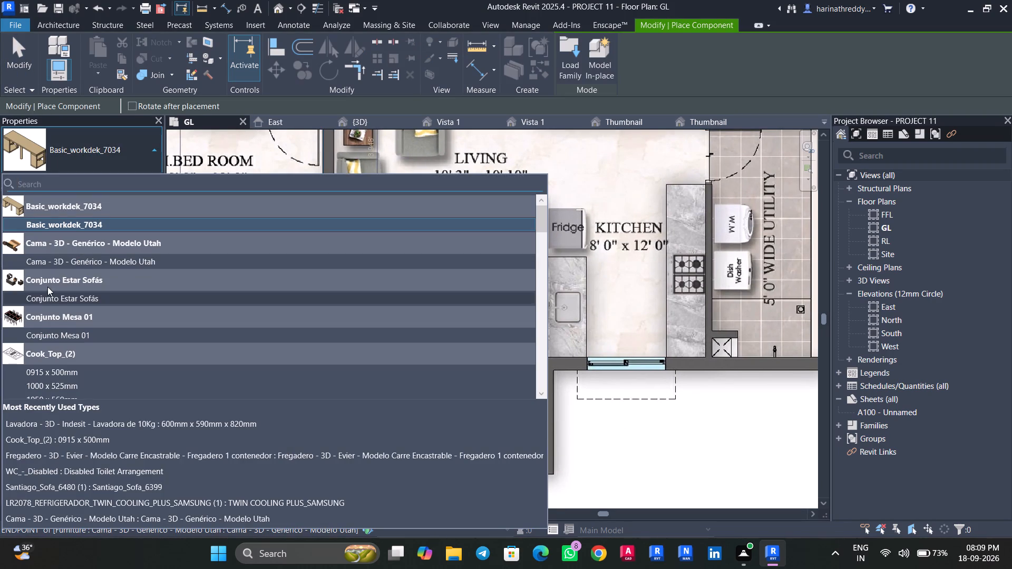
pyautogui.scroll(-3, 53, 338)
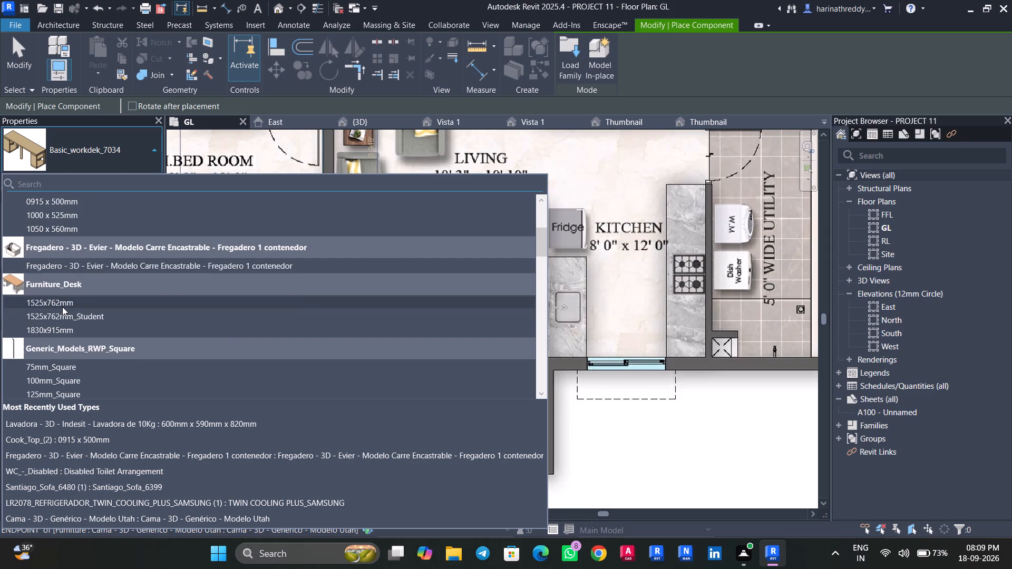
pyautogui.scroll(-2, 62, 307)
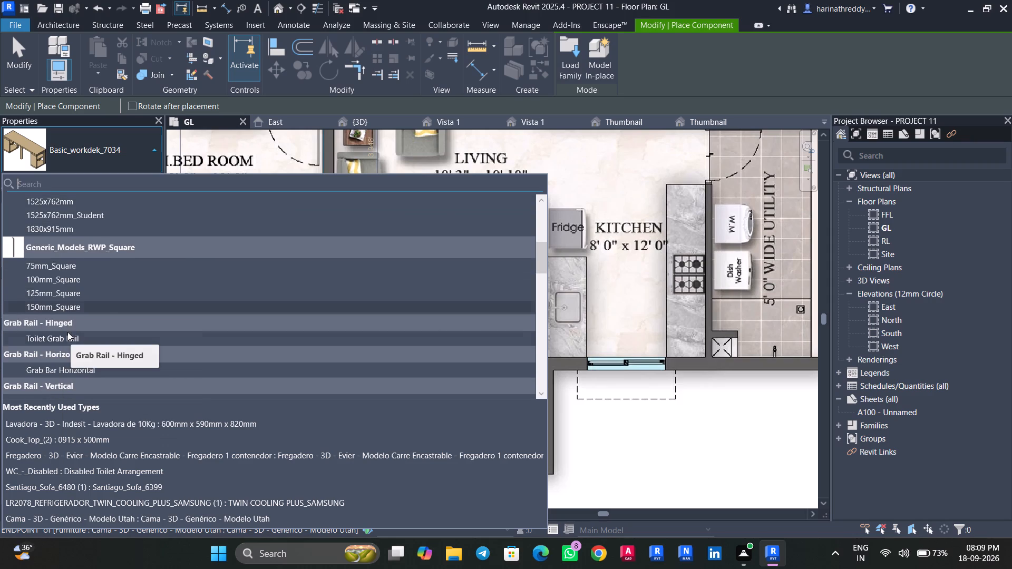
pyautogui.scroll(-2, 67, 333)
pyautogui.scroll(-3, 73, 283)
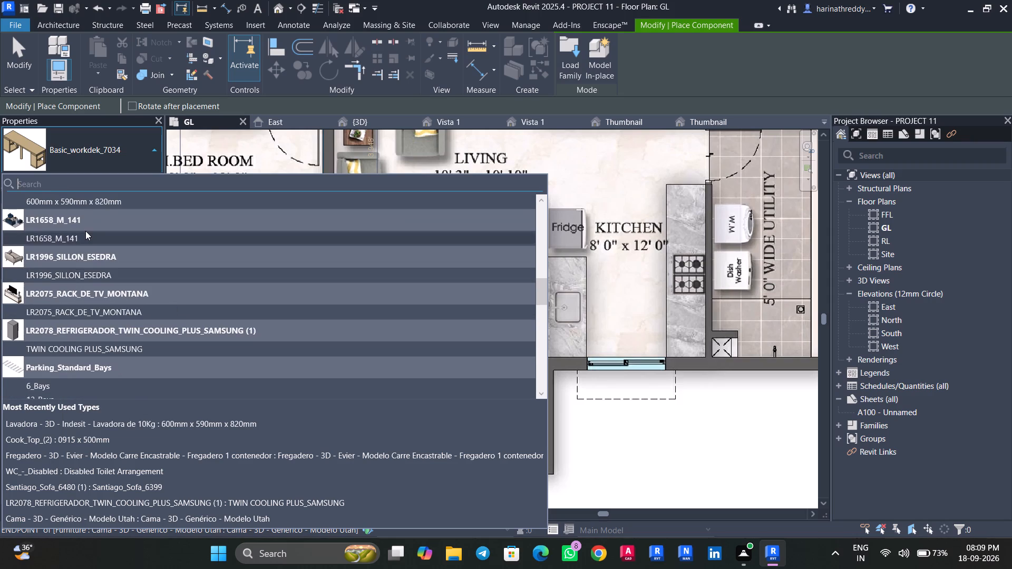
pyautogui.scroll(2, 85, 231)
pyautogui.scroll(-8, 85, 307)
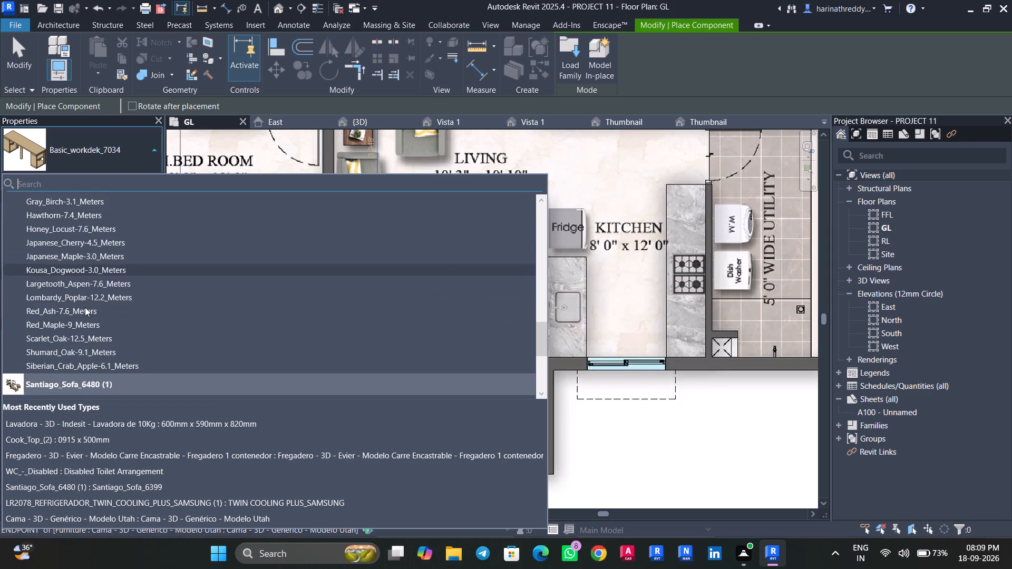
pyautogui.scroll(-4, 85, 307)
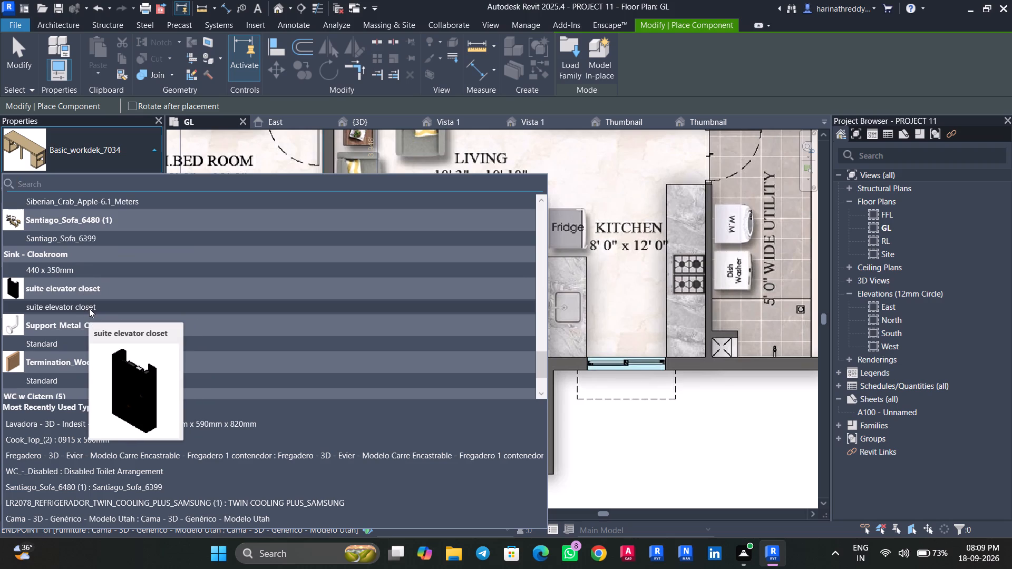
pyautogui.scroll(-2, 89, 308)
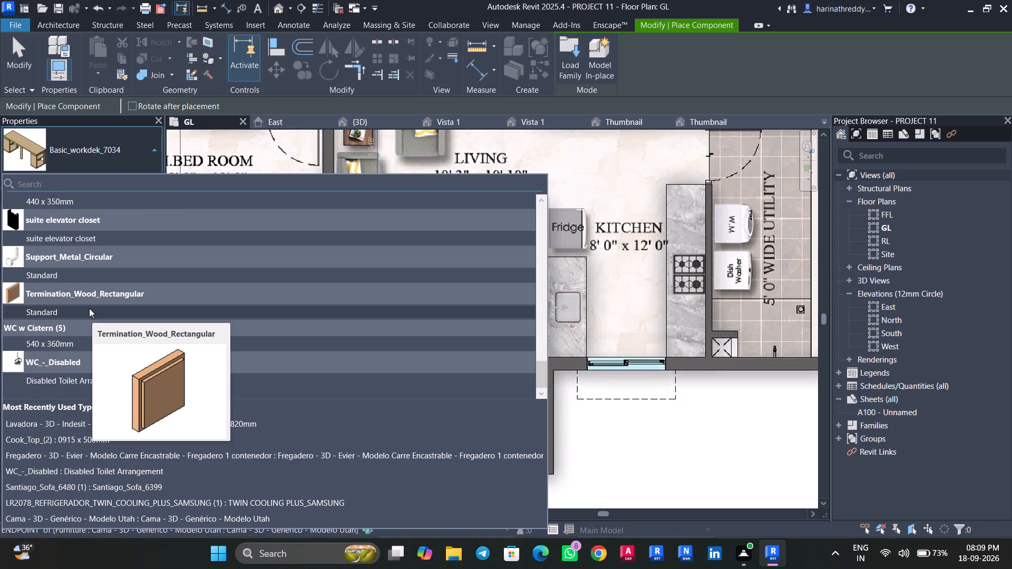
pyautogui.click(74, 381)
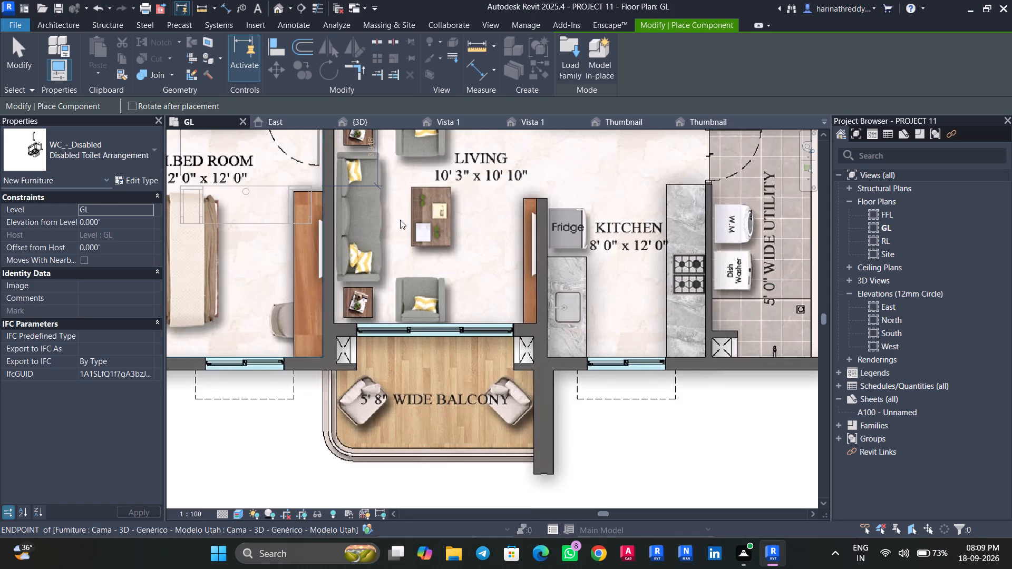
pyautogui.moveTo(402, 202); pyautogui.dragTo(413, 478, button='middle')
pyautogui.scroll(-1, 412, 483)
pyautogui.moveTo(286, 272); pyautogui.dragTo(288, 273, button='middle')
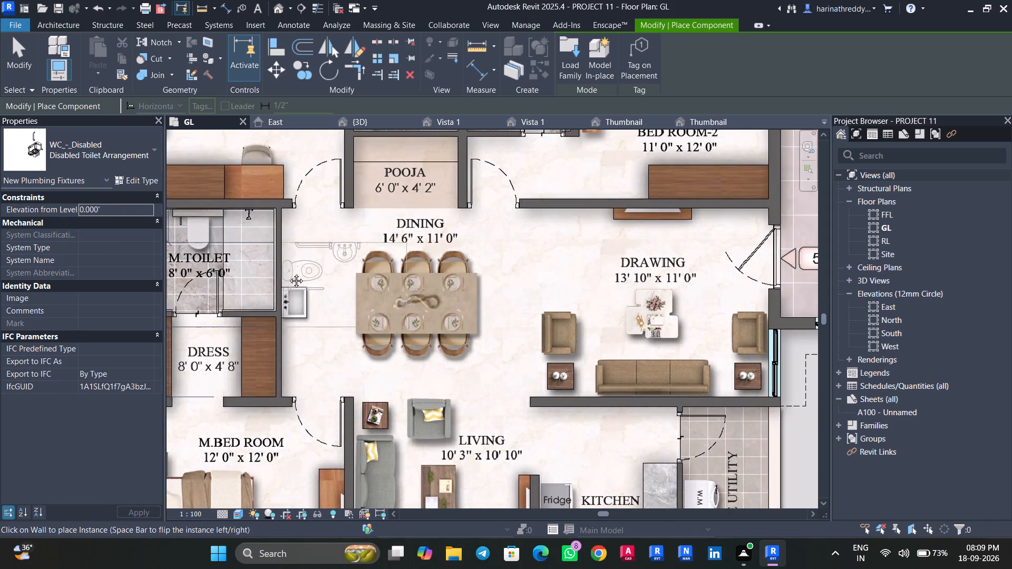
pyautogui.moveTo(288, 273); pyautogui.dragTo(506, 356, button='middle')
pyautogui.scroll(8, 433, 305)
pyautogui.press('space')
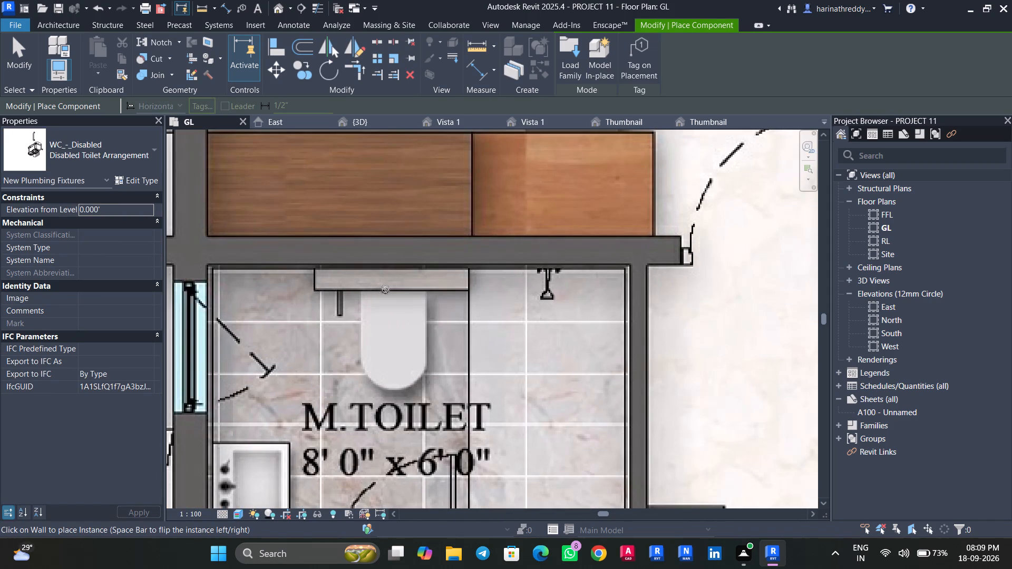
pyautogui.press('space')
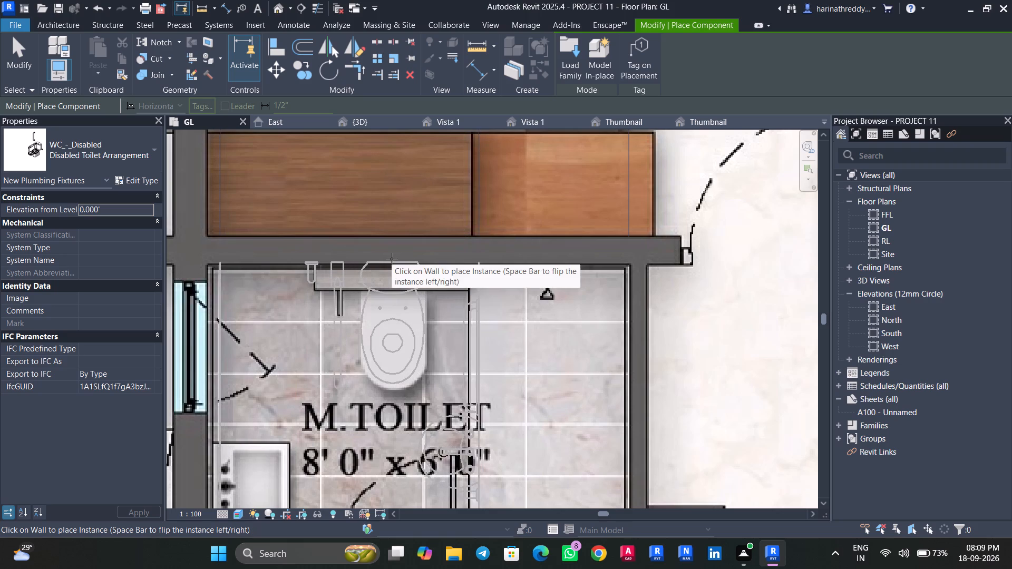
pyautogui.scroll(-2, 392, 259)
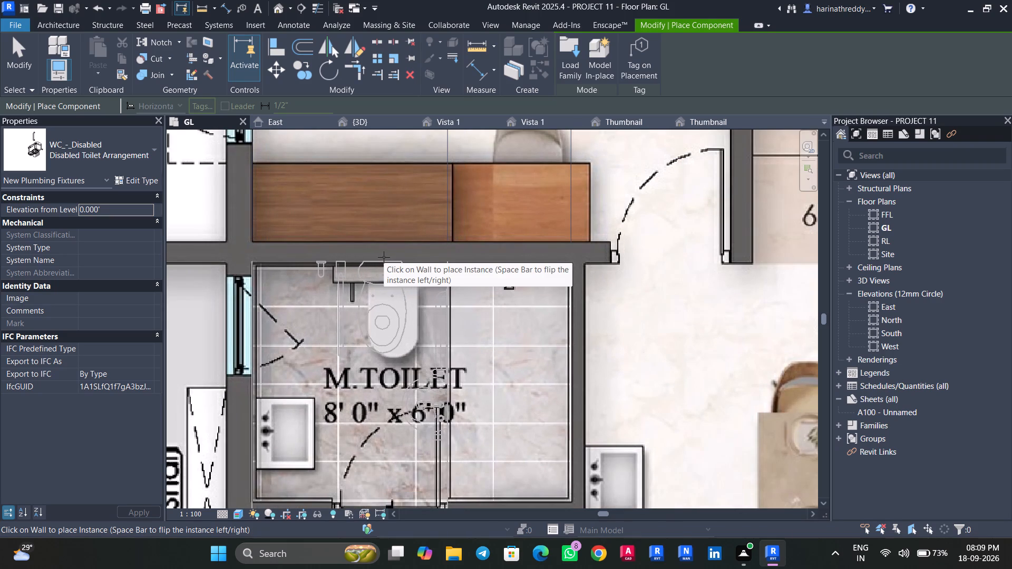
pyautogui.press('space')
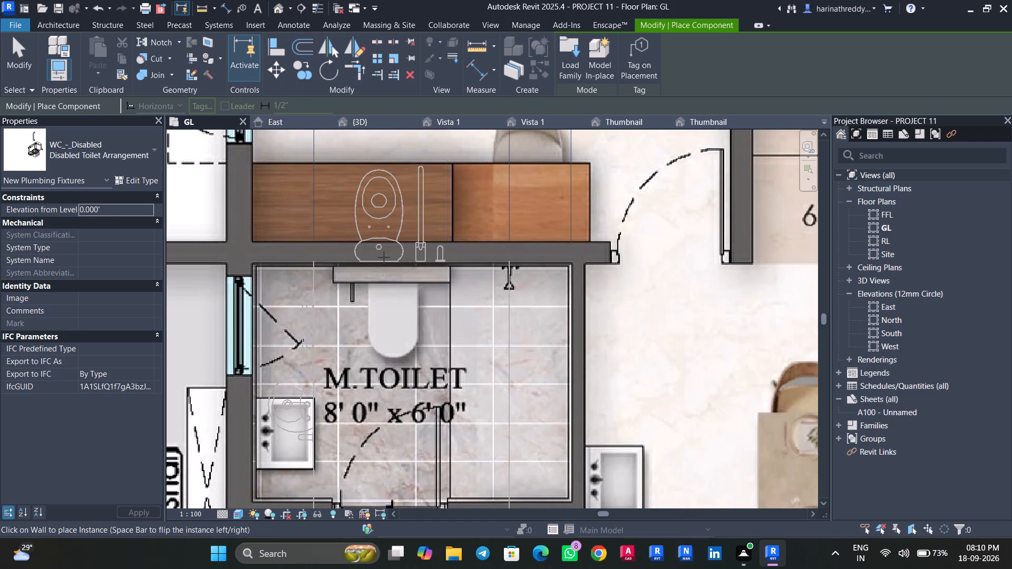
pyautogui.press('space')
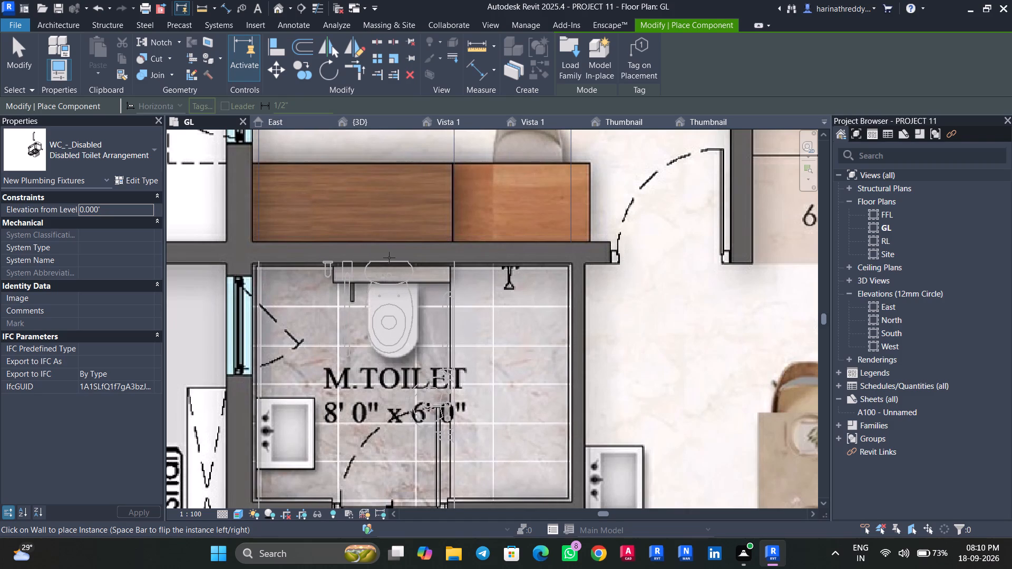
pyautogui.click(387, 257)
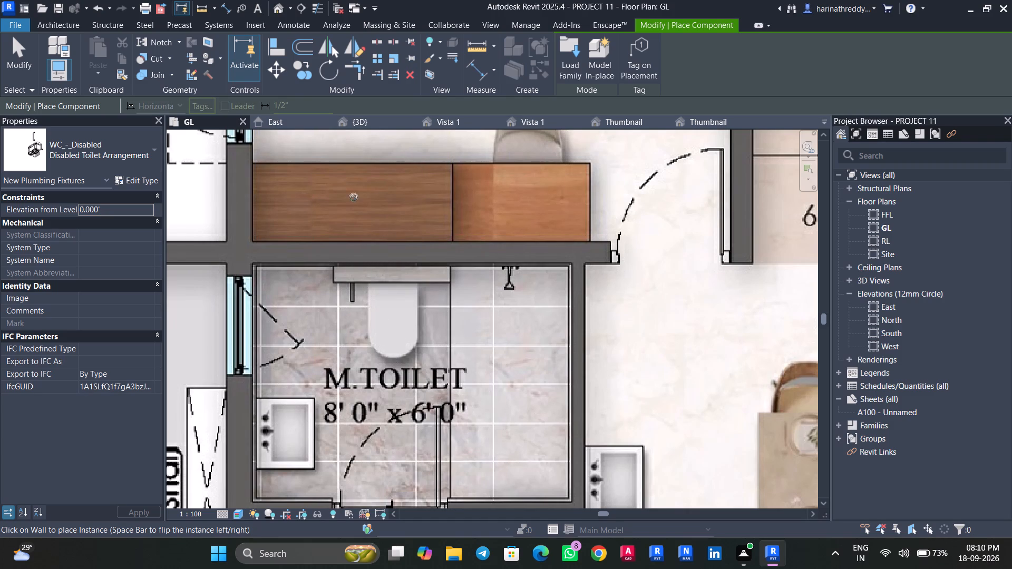
pyautogui.press('Escape')
pyautogui.press('Escape')
pyautogui.press('Escape')
# In the 3D view, open the family of the toilet arrangement placed in the M.Toilet for editing.
pyautogui.click(364, 122)
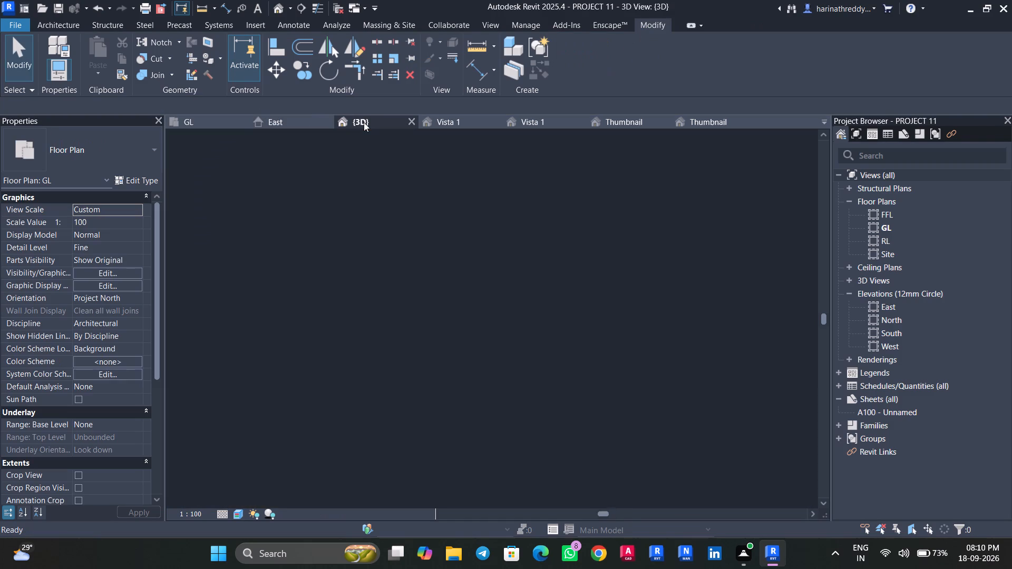
pyautogui.scroll(2, 464, 284)
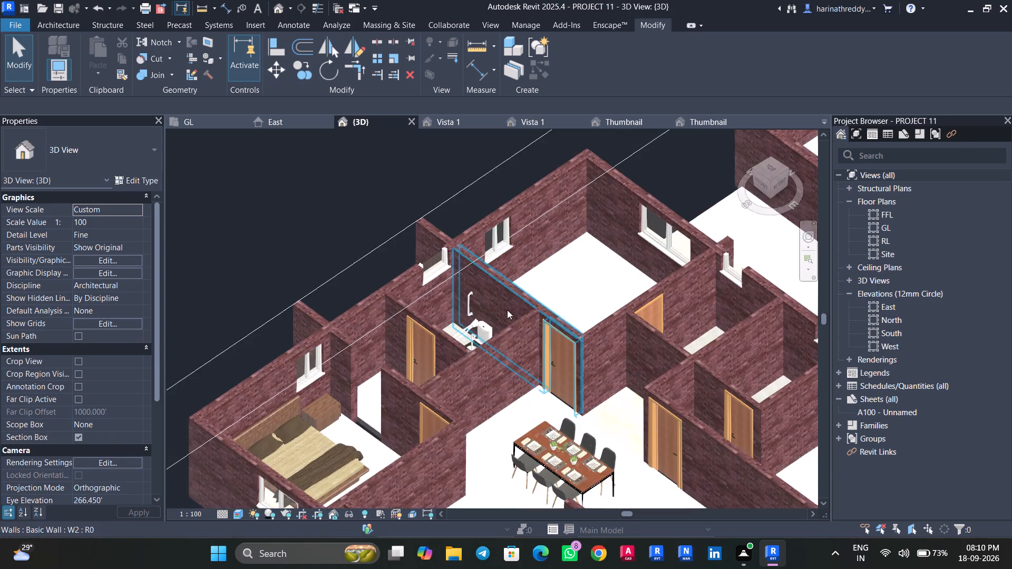
pyautogui.scroll(3, 507, 310)
pyautogui.keyDown('shift'); pyautogui.moveTo(562, 251); pyautogui.dragTo(557, 311, button='middle'); pyautogui.keyUp('shift')
pyautogui.moveTo(559, 281); pyautogui.dragTo(519, 454, button='middle')
pyautogui.moveTo(511, 488); pyautogui.dragTo(507, 501, button='middle')
pyautogui.middleClick(506, 508)
pyautogui.moveTo(551, 308); pyautogui.dragTo(526, 414, button='middle')
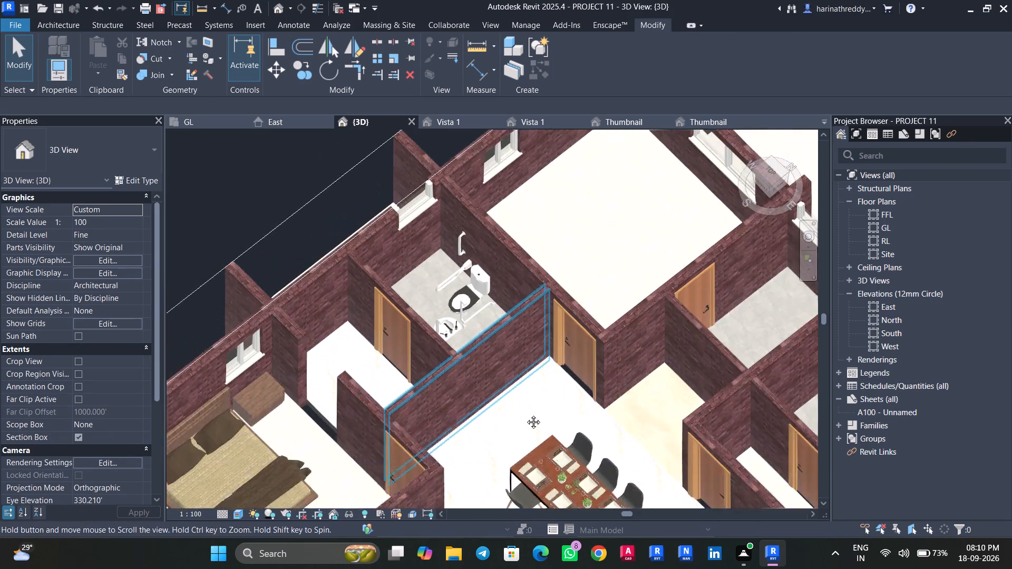
pyautogui.moveTo(526, 414); pyautogui.dragTo(520, 428, button='middle')
pyautogui.scroll(8, 441, 391)
pyautogui.click(441, 391)
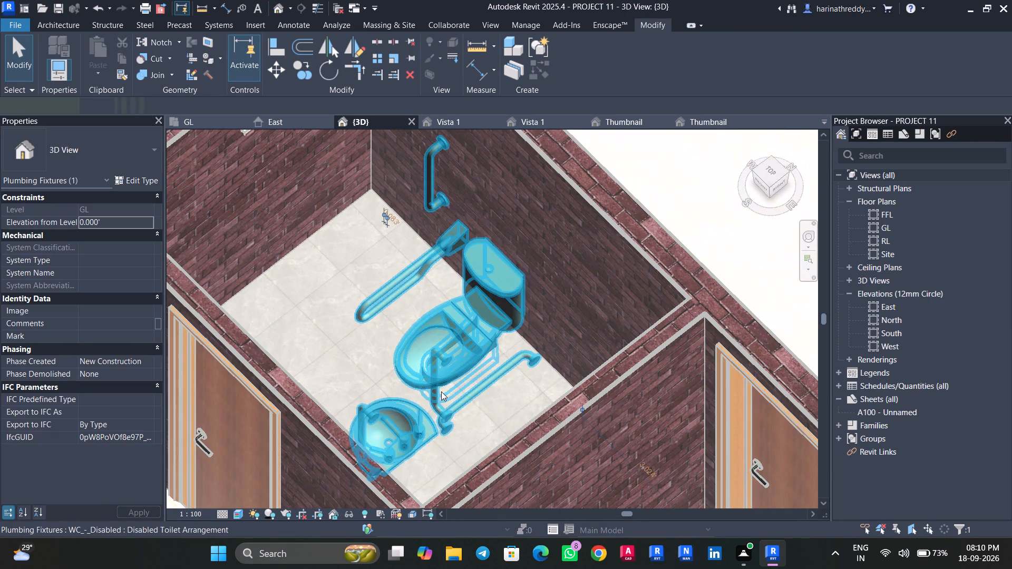
pyautogui.click(575, 63)
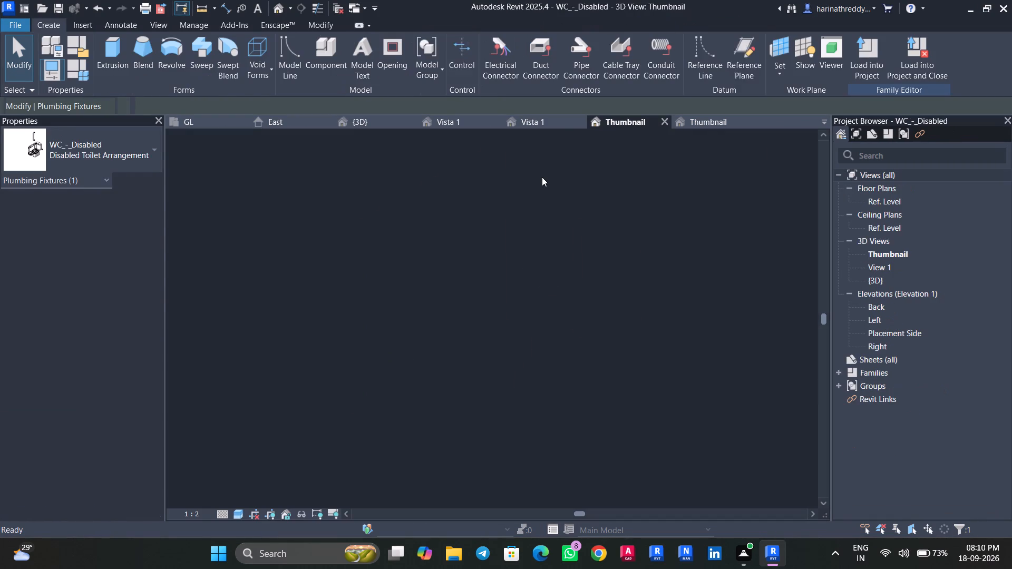
# Delete the 440 x 350mm cloakroom sink from the WC_-_Disabled family and load the edited family back into the project.
pyautogui.scroll(6, 595, 324)
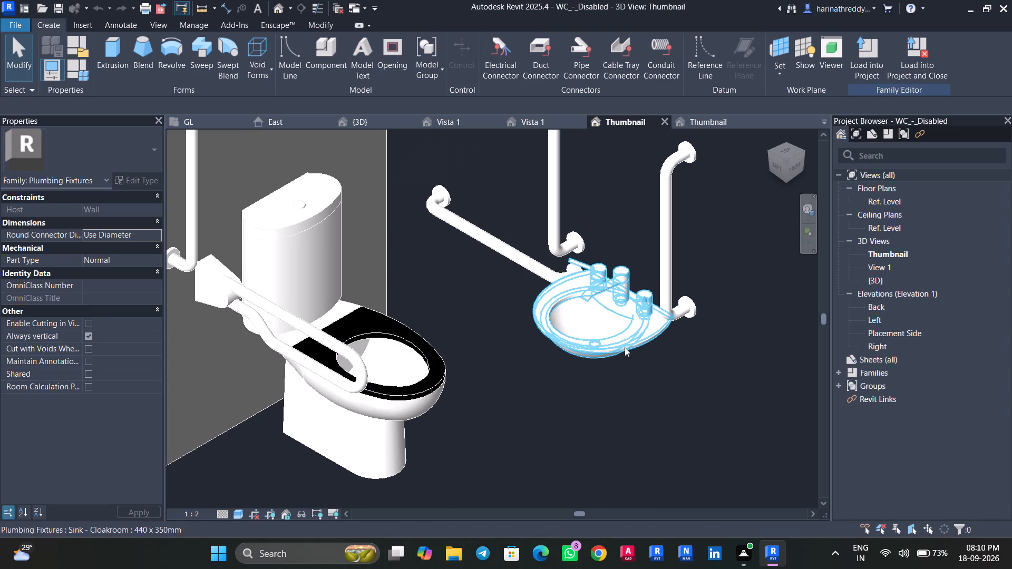
pyautogui.click(625, 347)
pyautogui.press('Delete')
pyautogui.scroll(-5, 610, 336)
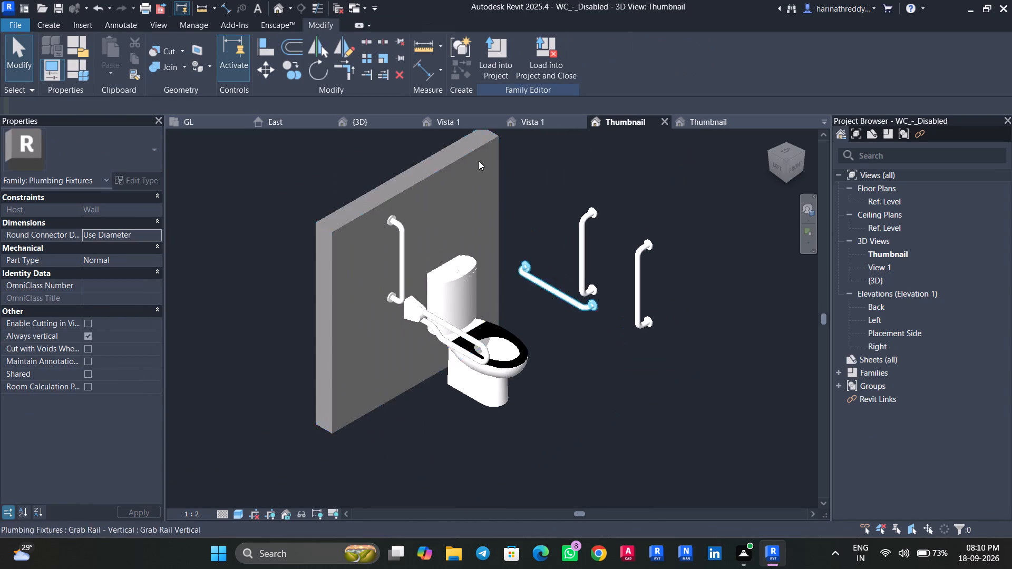
pyautogui.click(487, 57)
pyautogui.click(471, 365)
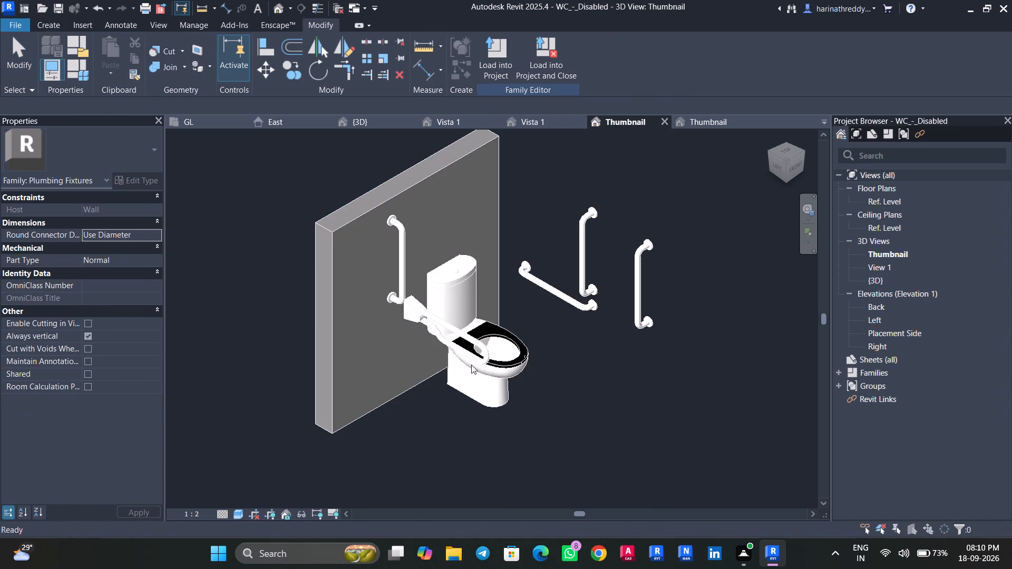
pyautogui.click(468, 263)
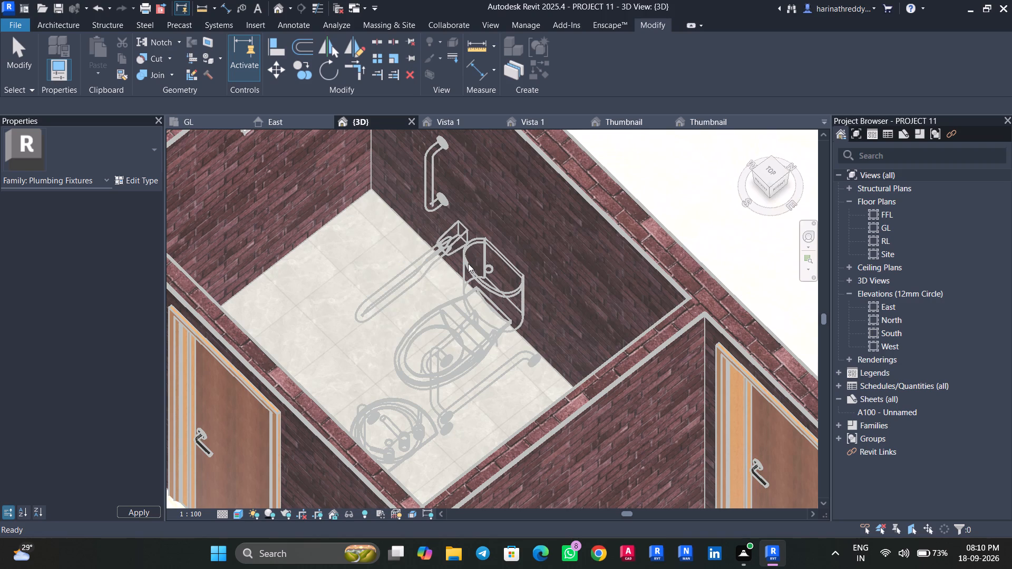
# Temporarily hide the section box in the 3D view of the apartment floor.
pyautogui.press('Escape')
pyautogui.press('Escape')
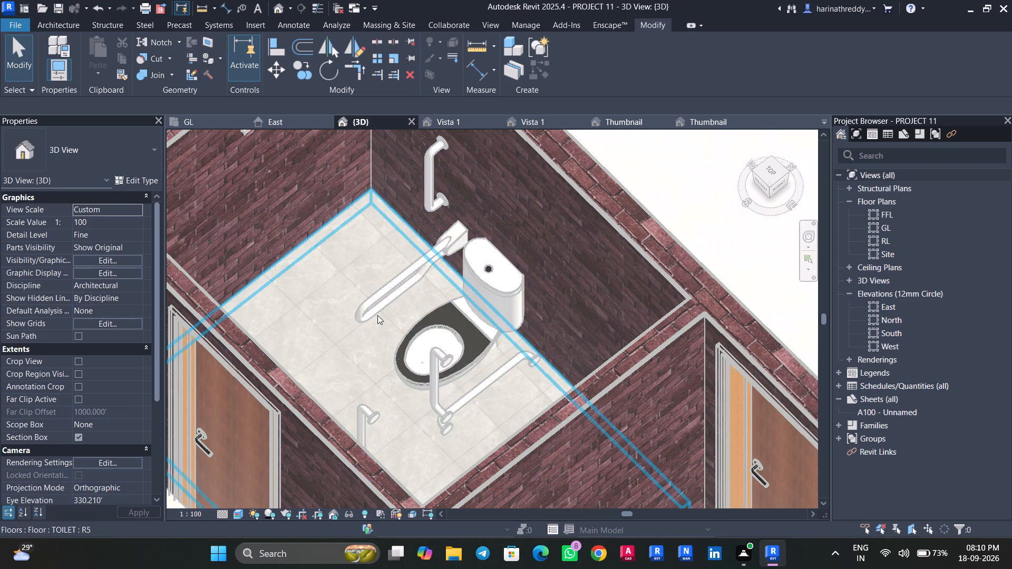
pyautogui.scroll(-10, 351, 315)
pyautogui.keyDown('shift'); pyautogui.scroll(-2, 210, 195); pyautogui.keyUp('shift')
pyautogui.keyDown('shift'); pyautogui.moveTo(214, 195); pyautogui.dragTo(236, 227, button='middle'); pyautogui.keyUp('shift')
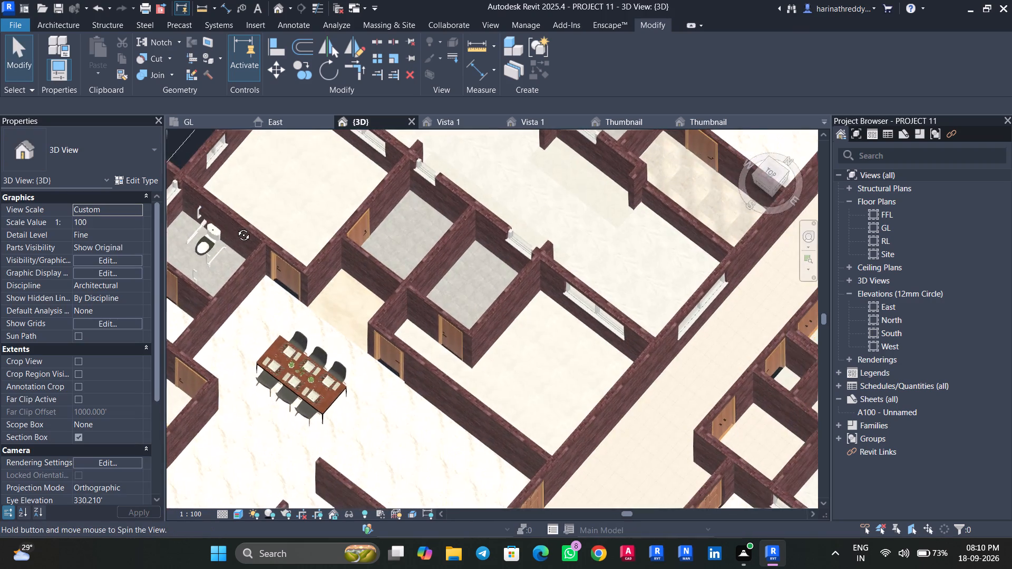
pyautogui.keyDown('shift'); pyautogui.moveTo(236, 227); pyautogui.dragTo(249, 205, button='middle'); pyautogui.keyUp('shift')
pyautogui.scroll(-12, 250, 205)
pyautogui.keyDown('shift'); pyautogui.moveTo(261, 378); pyautogui.dragTo(269, 347, button='middle'); pyautogui.keyUp('shift')
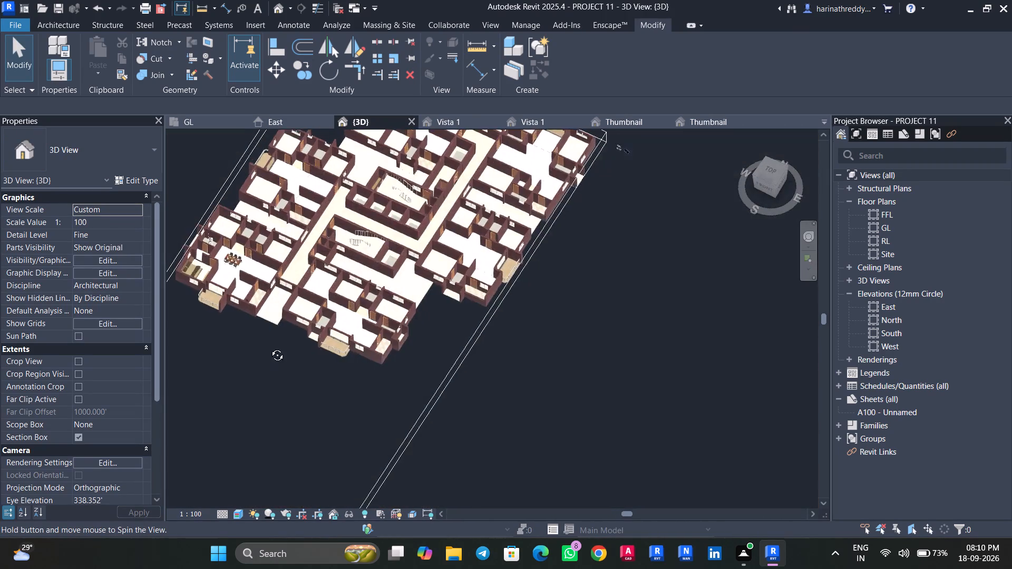
pyautogui.keyDown('shift'); pyautogui.moveTo(269, 347); pyautogui.dragTo(446, 264, button='middle'); pyautogui.keyUp('shift')
pyautogui.moveTo(403, 360); pyautogui.dragTo(651, 270, button='middle')
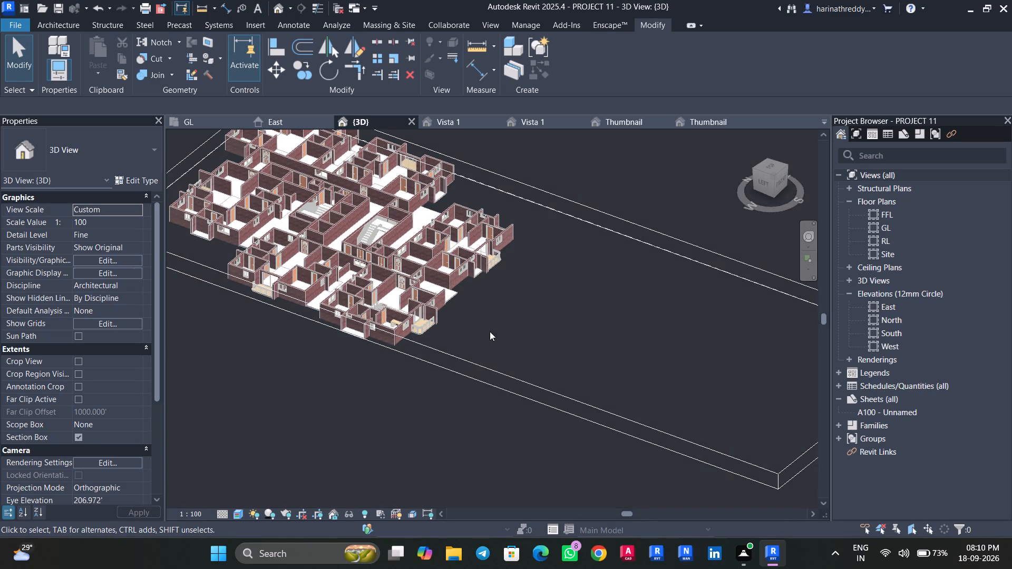
pyautogui.click(477, 366)
pyautogui.write('hh')
# Examine the dining set and the neighbouring furnished rooms of the flat in the 3D view.
pyautogui.scroll(3, 470, 330)
pyautogui.moveTo(466, 325); pyautogui.dragTo(616, 509, button='middle')
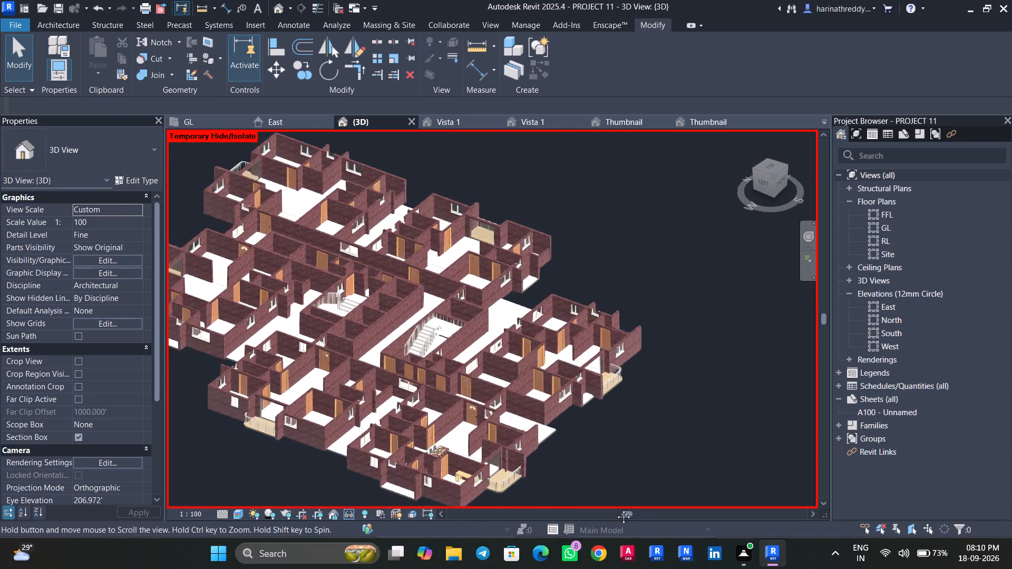
pyautogui.moveTo(616, 509); pyautogui.dragTo(617, 509, button='middle')
pyautogui.scroll(4, 474, 387)
pyautogui.moveTo(740, 488); pyautogui.dragTo(702, 160, button='middle')
pyautogui.keyDown('shift'); pyautogui.moveTo(672, 253); pyautogui.dragTo(706, 299, button='middle'); pyautogui.keyUp('shift')
pyautogui.scroll(6, 671, 356)
pyautogui.scroll(10, 270, 201)
pyautogui.moveTo(269, 204); pyautogui.dragTo(471, 161, button='middle')
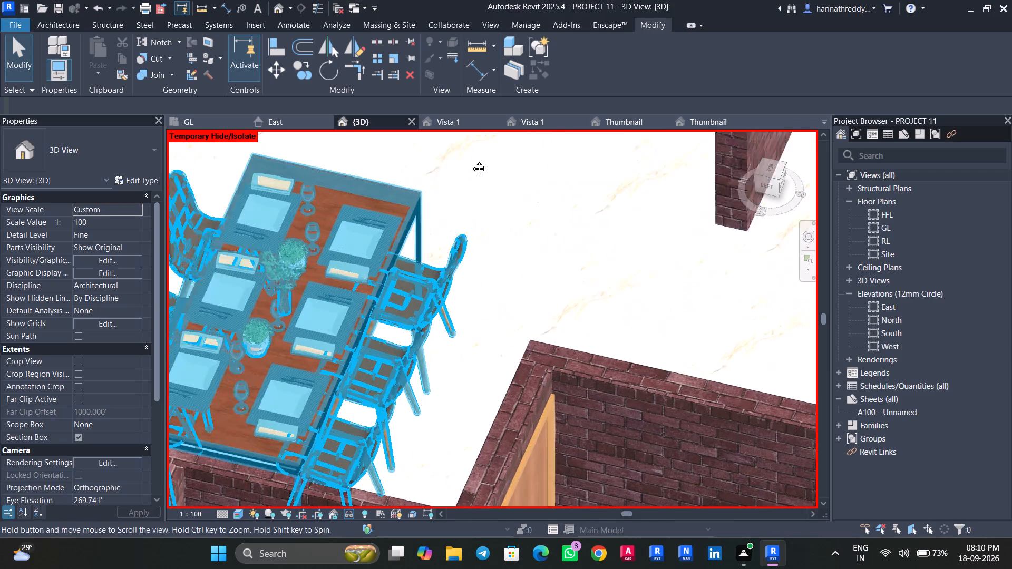
pyautogui.moveTo(471, 161); pyautogui.dragTo(509, 150, button='middle')
pyautogui.scroll(3, 635, 268)
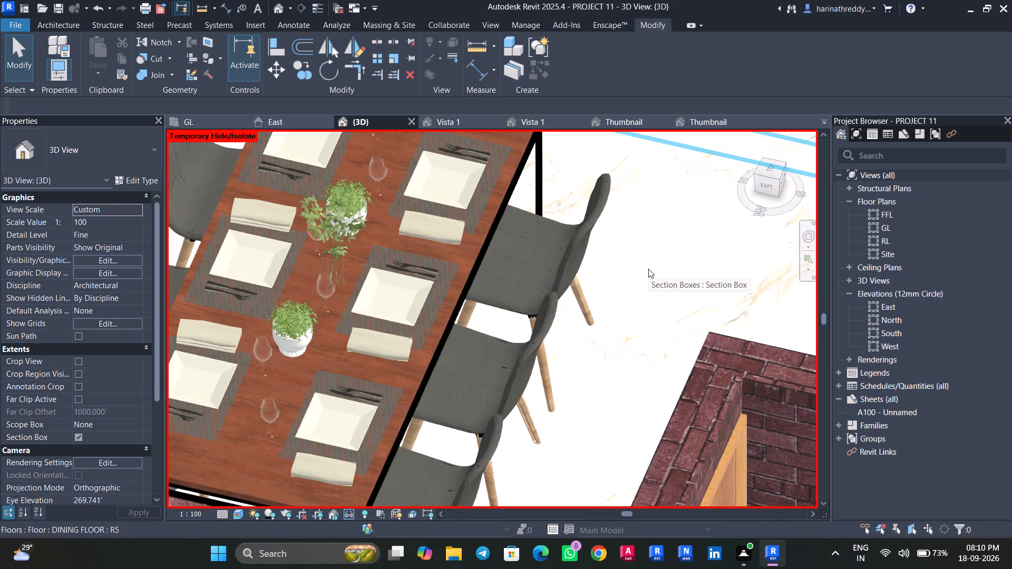
pyautogui.moveTo(650, 269); pyautogui.dragTo(670, 300, button='middle')
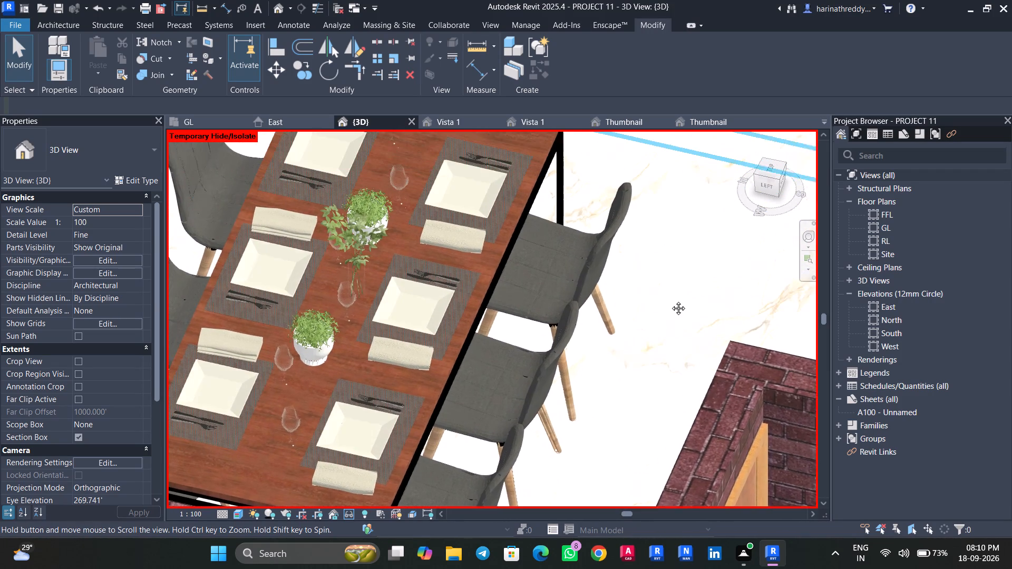
pyautogui.moveTo(670, 300); pyautogui.dragTo(671, 300, button='middle')
pyautogui.scroll(-10, 671, 300)
pyautogui.moveTo(671, 299); pyautogui.dragTo(606, 248, button='middle')
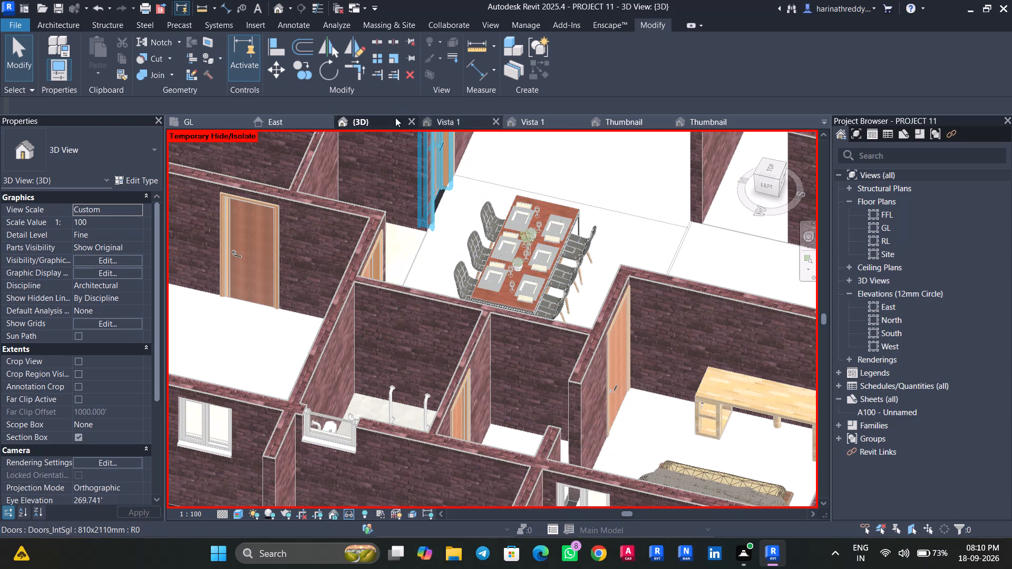
# Return to the GL floor plan at the M.Toilet.
pyautogui.click(228, 120)
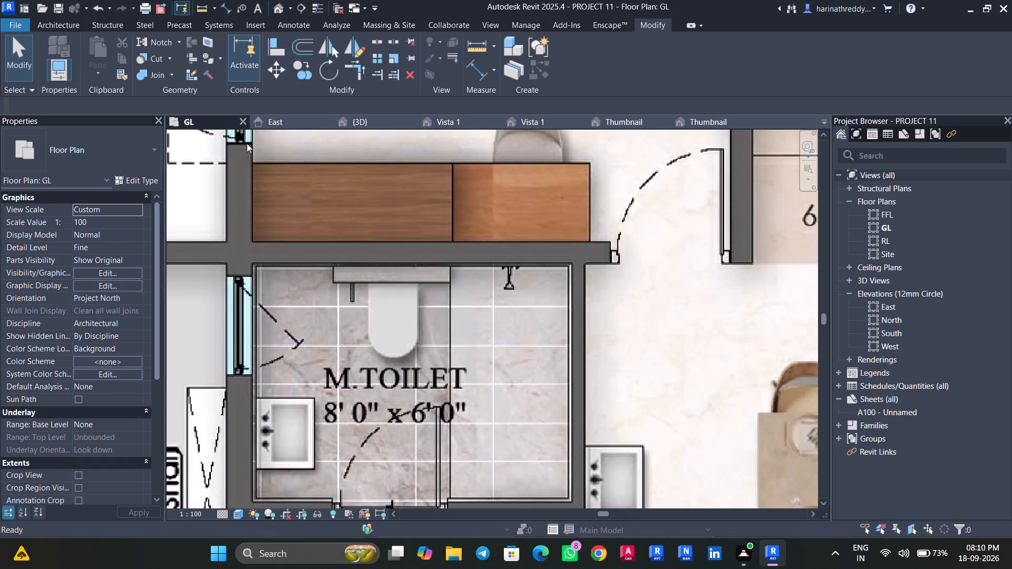
pyautogui.scroll(-3, 329, 234)
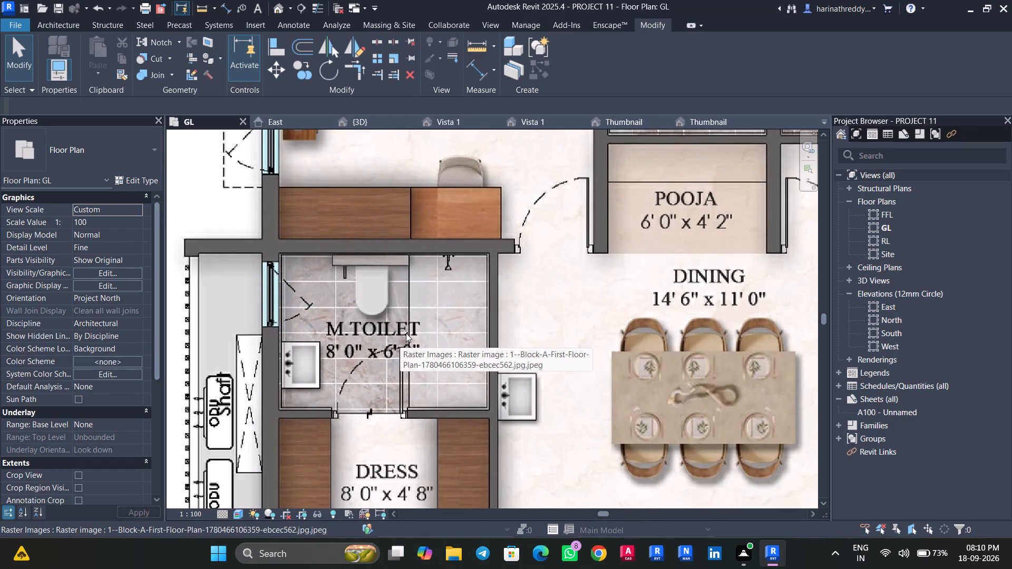
pyautogui.scroll(2, 433, 360)
pyautogui.moveTo(433, 360); pyautogui.dragTo(412, 321, button='middle')
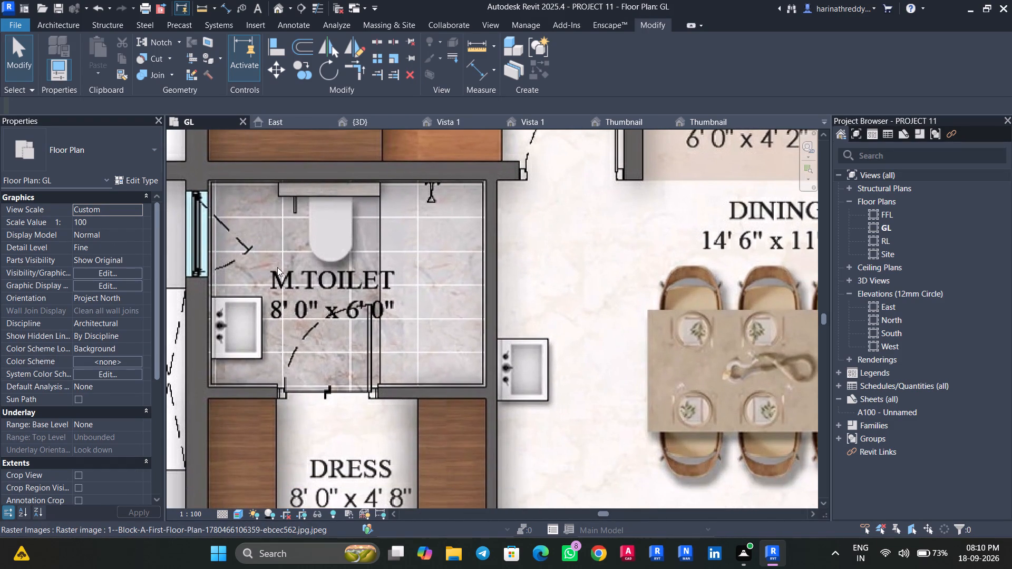
pyautogui.press('Escape')
pyautogui.press('Escape')
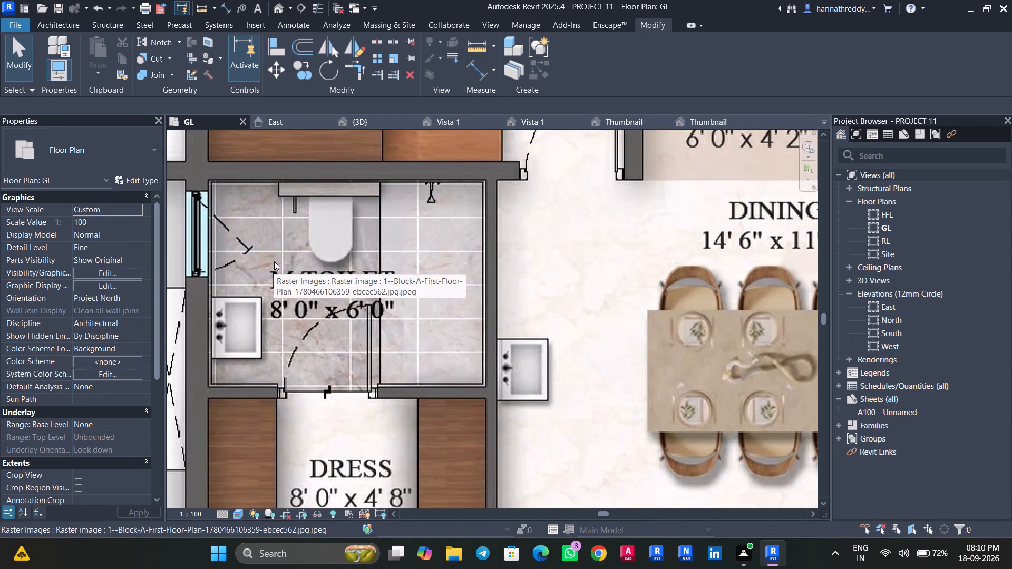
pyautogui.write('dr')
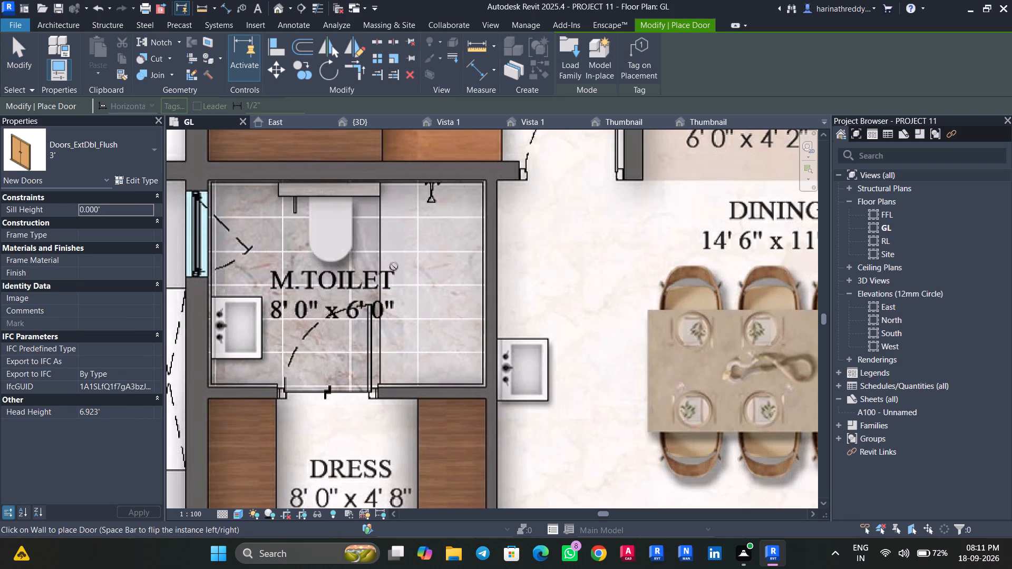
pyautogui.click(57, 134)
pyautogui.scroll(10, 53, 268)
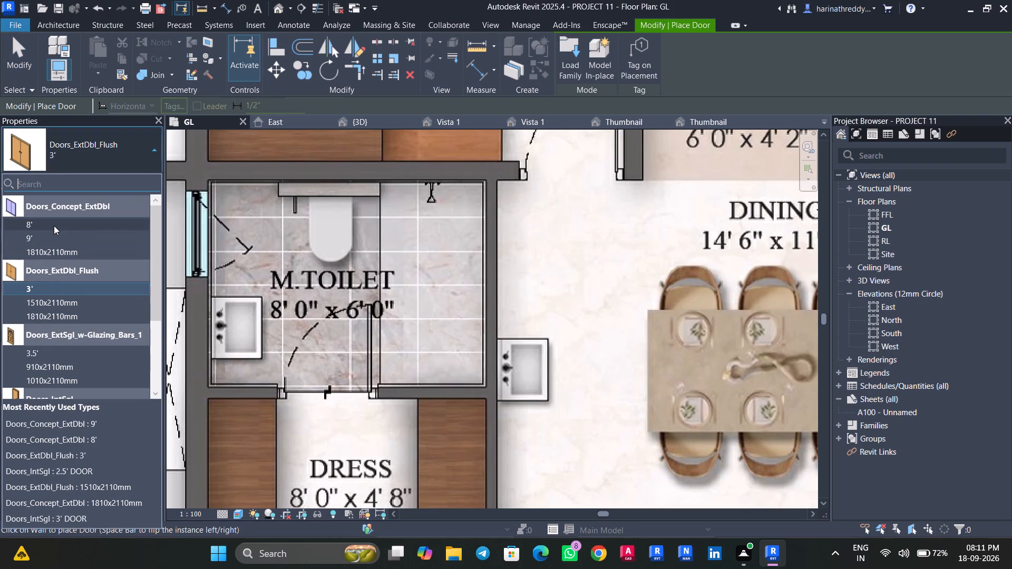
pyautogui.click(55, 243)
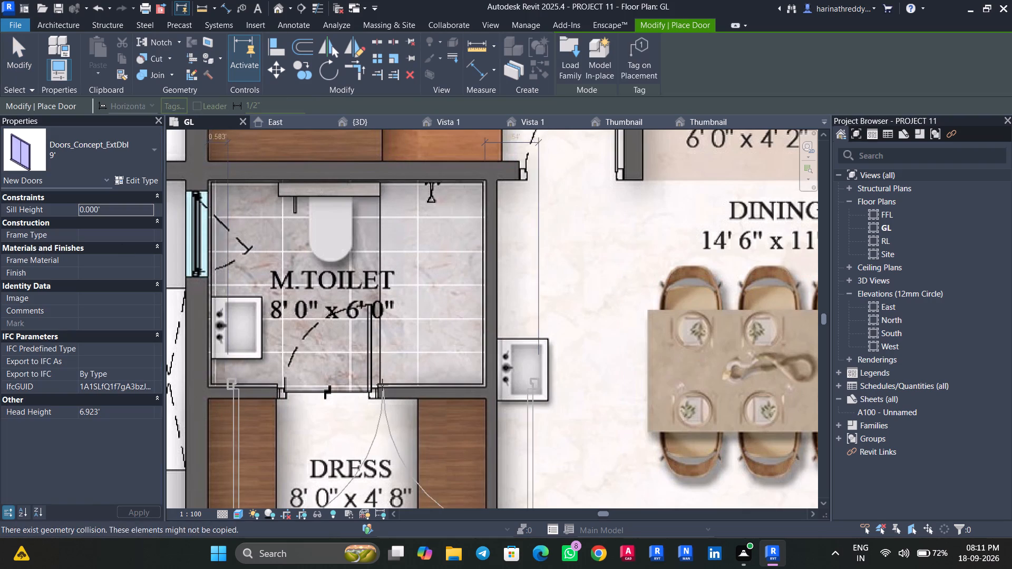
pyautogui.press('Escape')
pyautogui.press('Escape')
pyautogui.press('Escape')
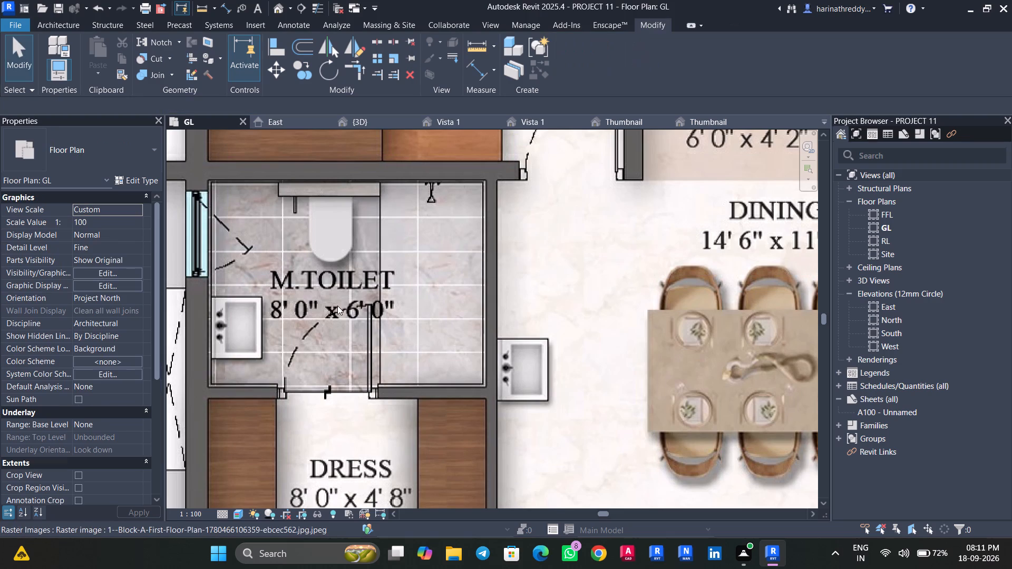
# Place the Lavadora - 3D - Indesit 600mm x 590mm x 820mm washing machine, rotated against the utility's kitchen-side wall, over the drawn W.M.
pyautogui.scroll(-5, 337, 306)
pyautogui.moveTo(335, 410); pyautogui.dragTo(284, 101, button='middle')
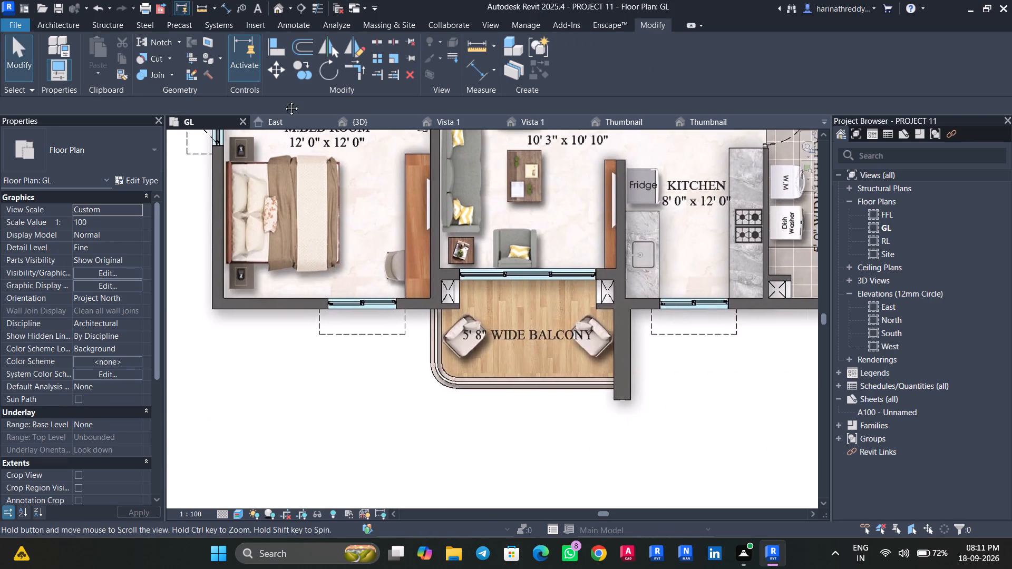
pyautogui.moveTo(284, 101); pyautogui.dragTo(232, 261, button='middle')
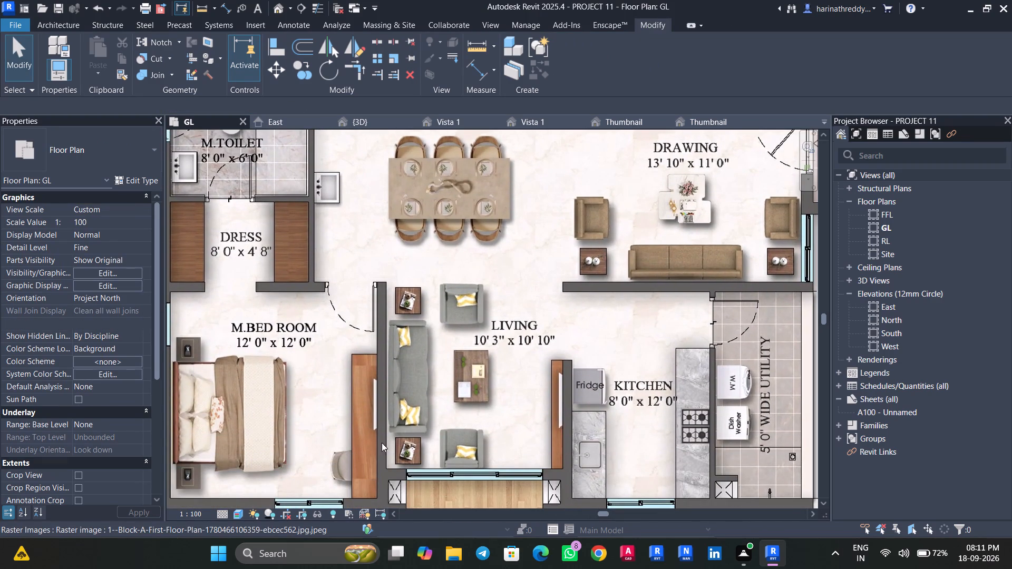
pyautogui.write('cm')
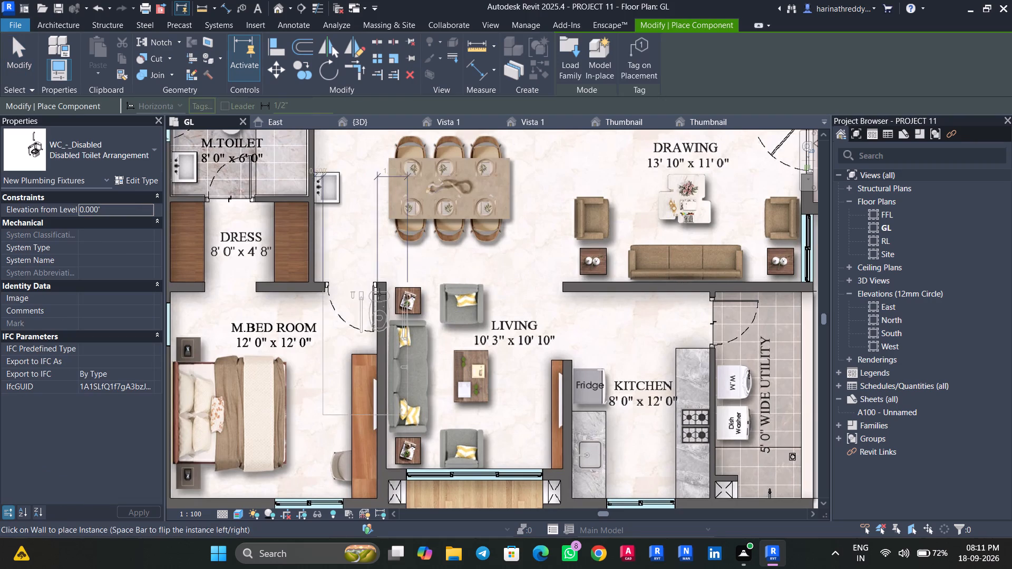
pyautogui.click(93, 148)
pyautogui.scroll(-3, 67, 347)
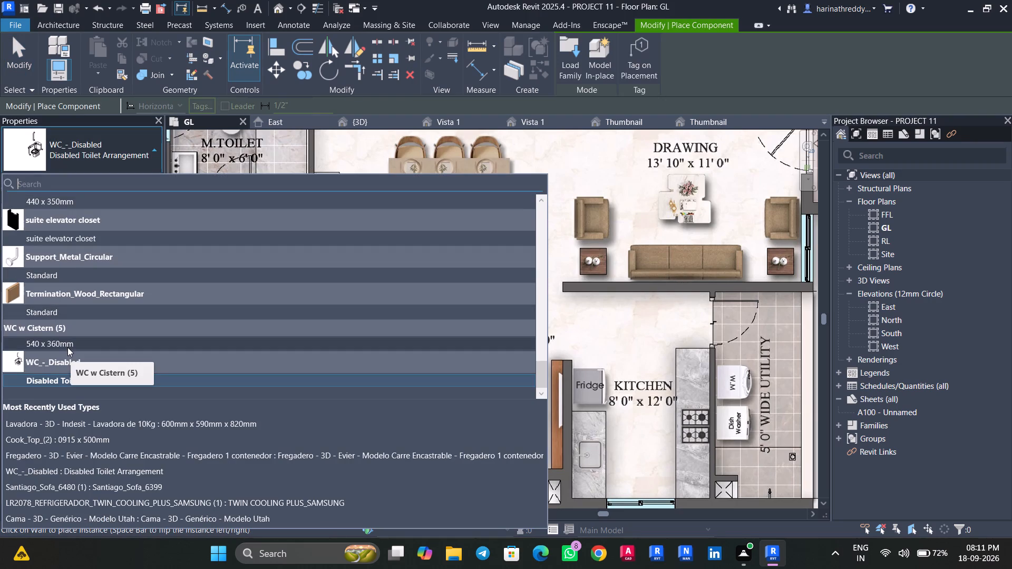
pyautogui.scroll(-4, 67, 347)
pyautogui.scroll(12, 67, 347)
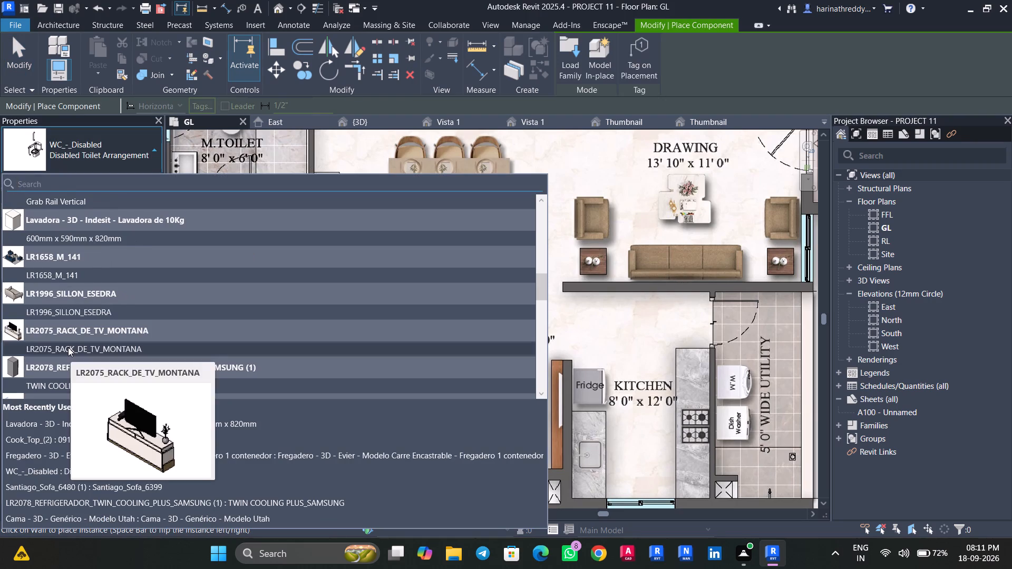
pyautogui.click(90, 239)
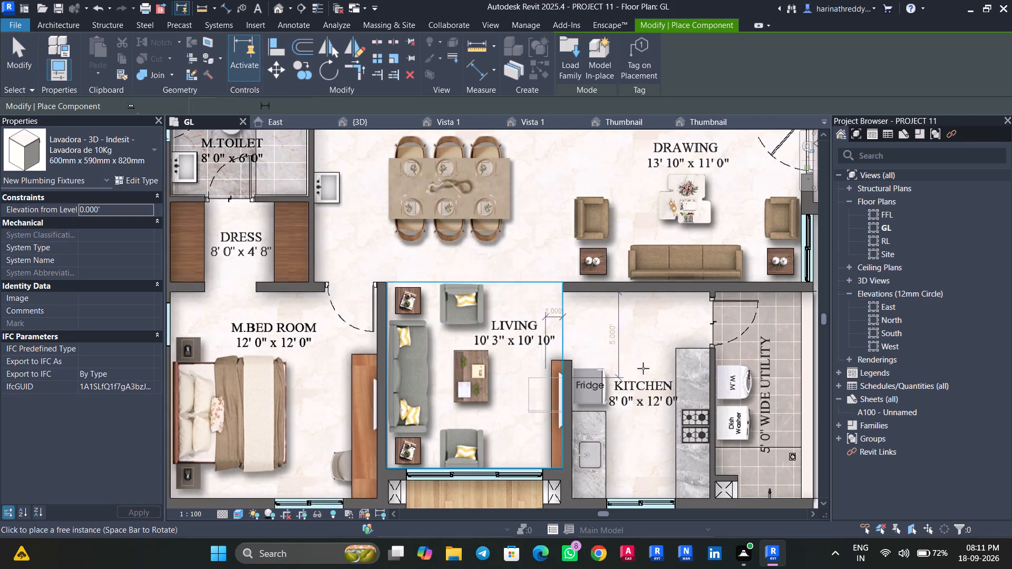
pyautogui.scroll(11, 768, 389)
pyautogui.scroll(3, 728, 369)
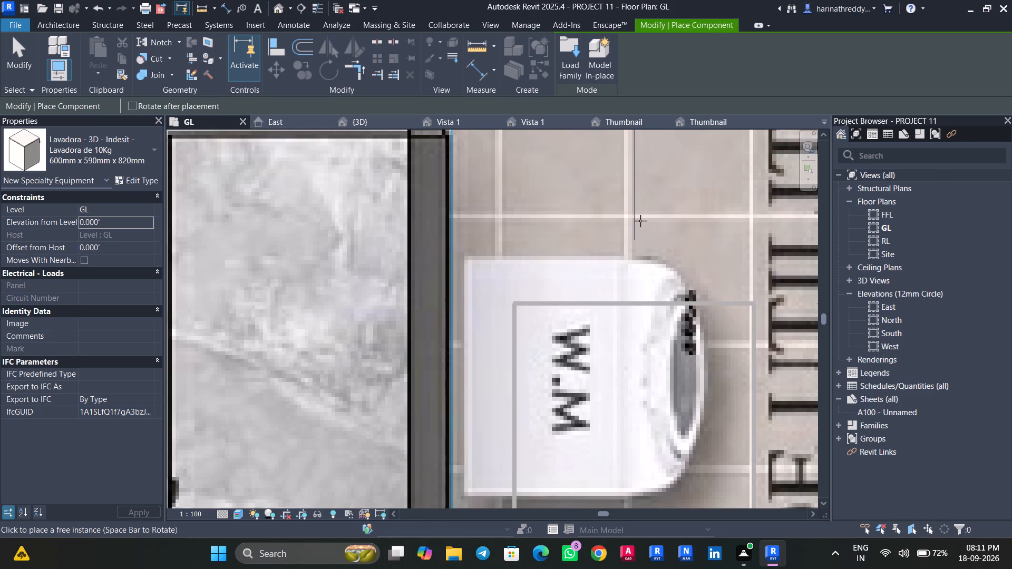
pyautogui.press('space')
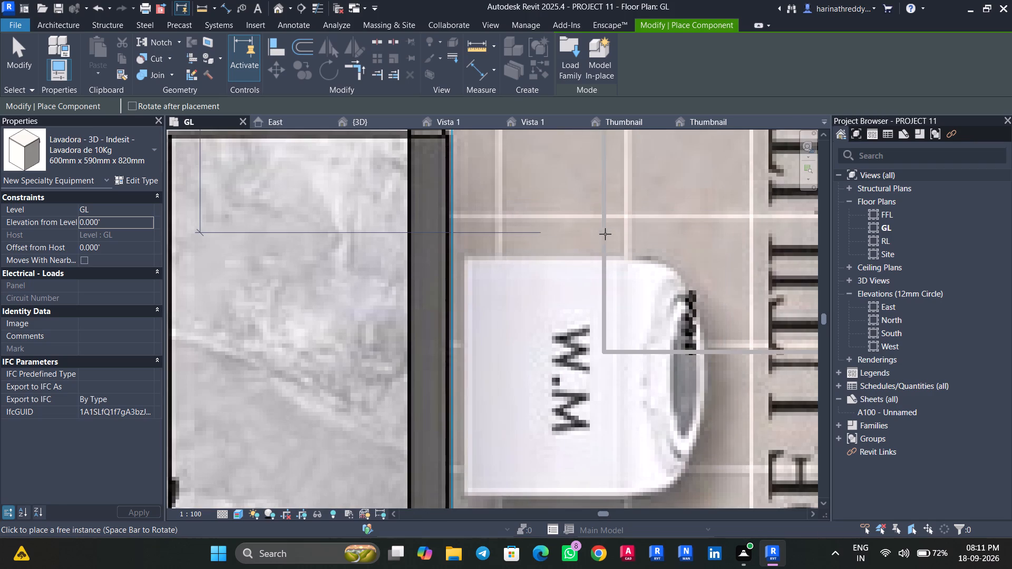
pyautogui.click(452, 388)
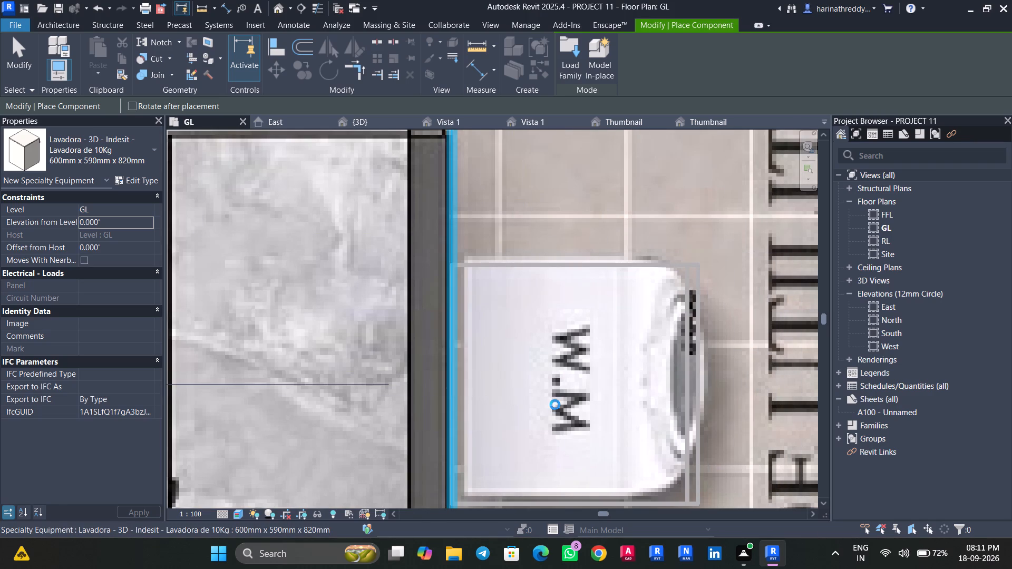
# Place a second Indesit Lavadora unit against the same utility wall, over the drawn dish washer, and end placement.
pyautogui.moveTo(583, 409); pyautogui.dragTo(606, 83, button='middle')
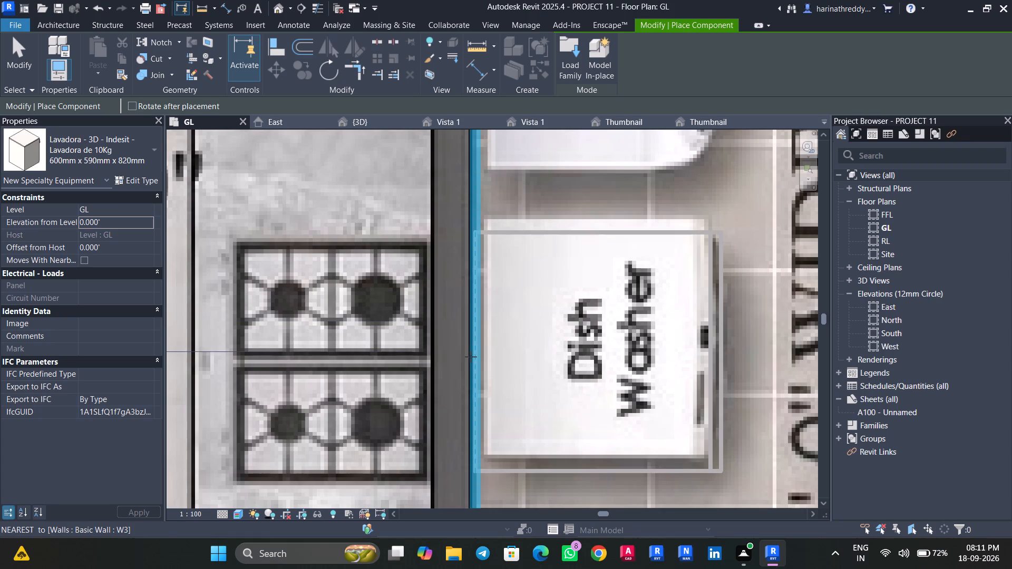
pyautogui.click(472, 341)
pyautogui.scroll(-8, 472, 341)
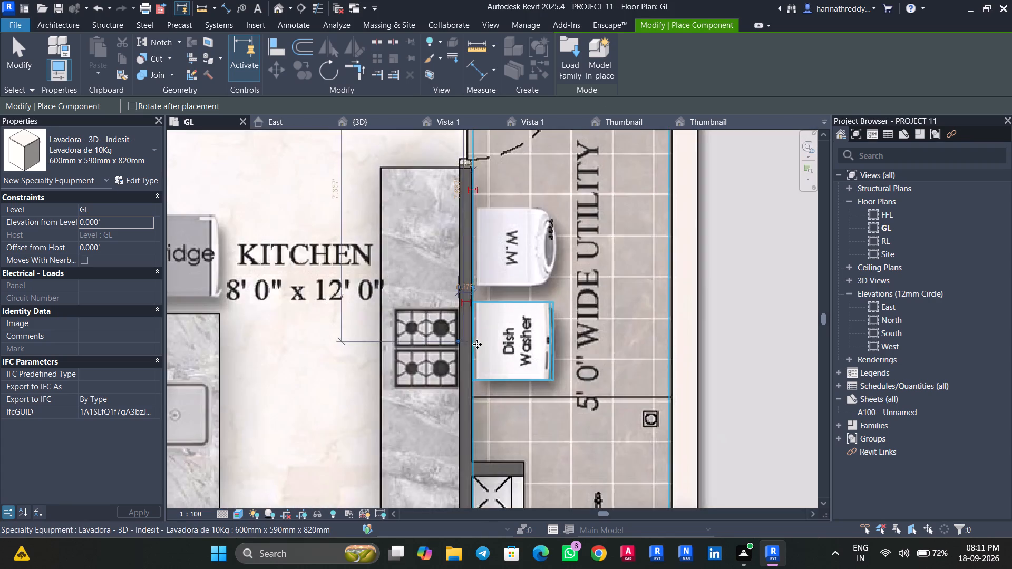
pyautogui.scroll(-4, 478, 344)
pyautogui.press('Escape')
pyautogui.press('Escape')
pyautogui.press('Escape')
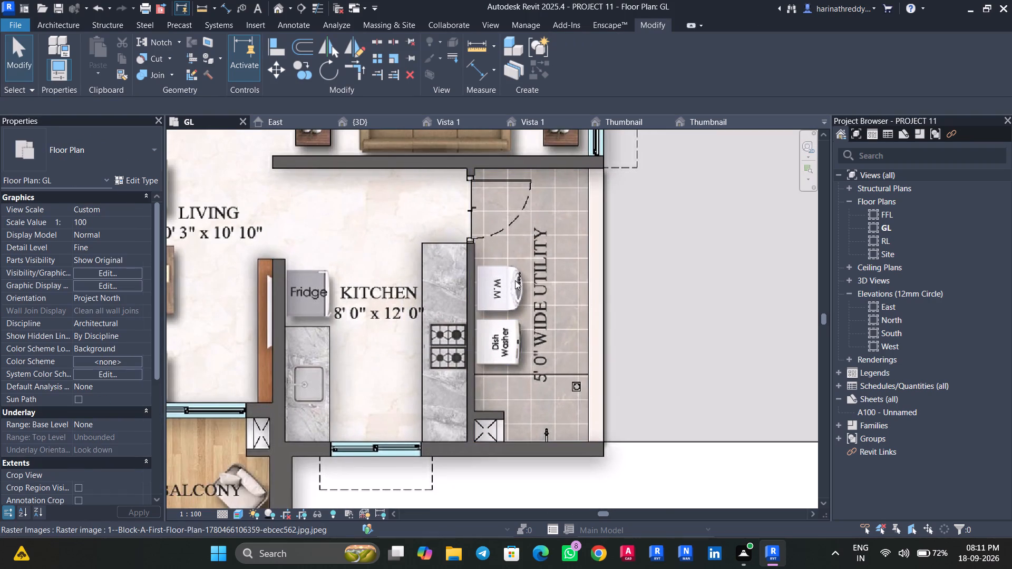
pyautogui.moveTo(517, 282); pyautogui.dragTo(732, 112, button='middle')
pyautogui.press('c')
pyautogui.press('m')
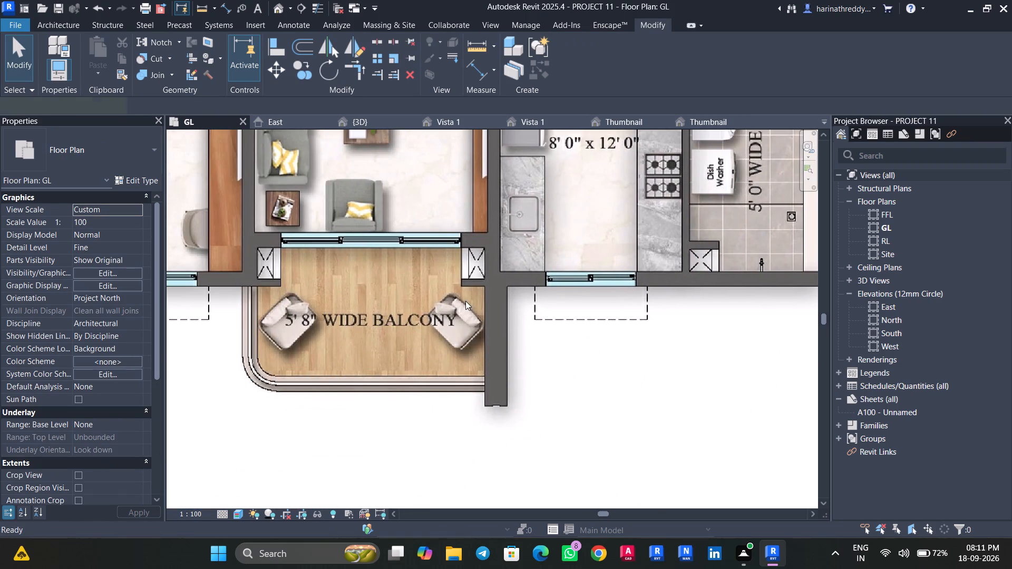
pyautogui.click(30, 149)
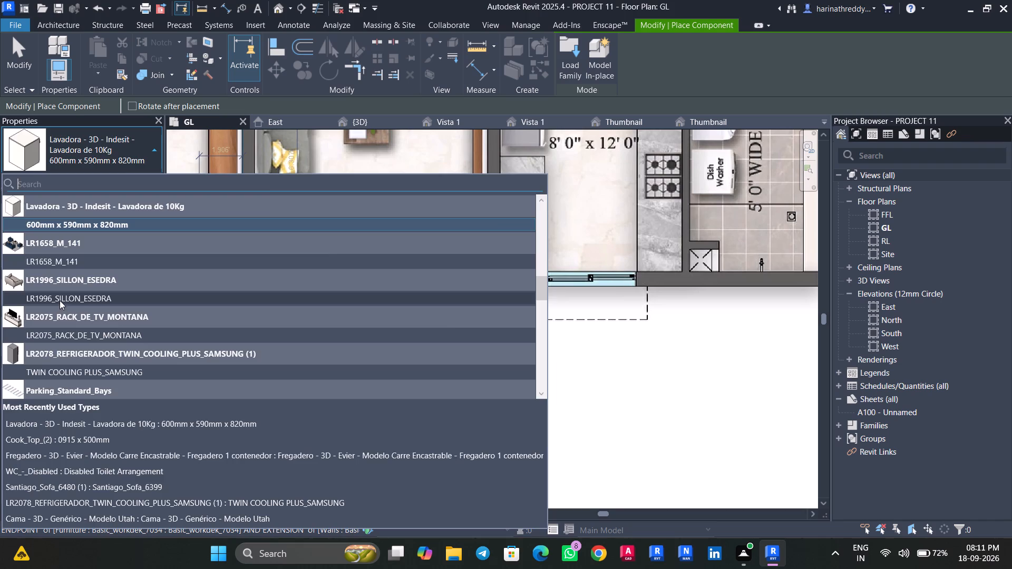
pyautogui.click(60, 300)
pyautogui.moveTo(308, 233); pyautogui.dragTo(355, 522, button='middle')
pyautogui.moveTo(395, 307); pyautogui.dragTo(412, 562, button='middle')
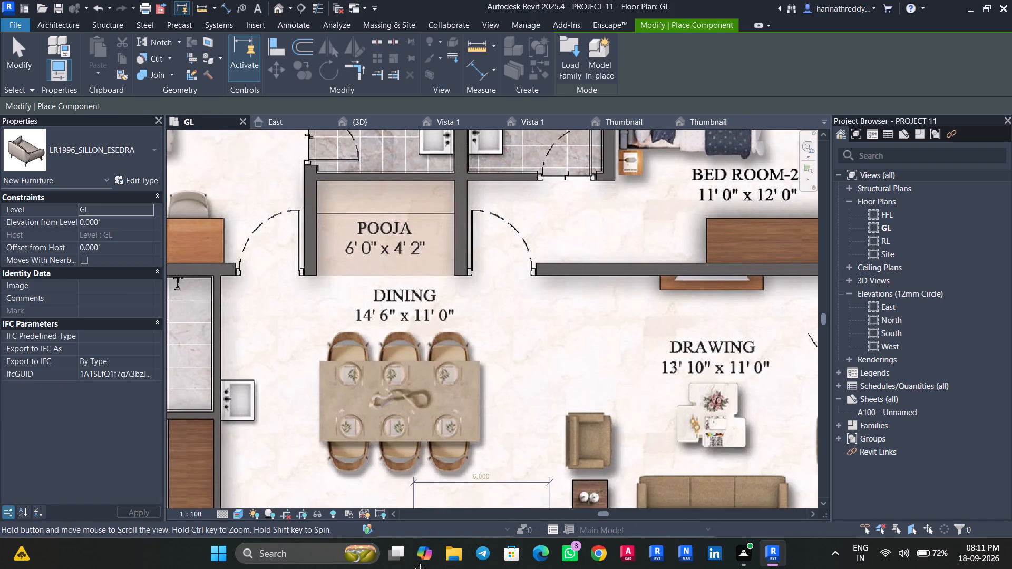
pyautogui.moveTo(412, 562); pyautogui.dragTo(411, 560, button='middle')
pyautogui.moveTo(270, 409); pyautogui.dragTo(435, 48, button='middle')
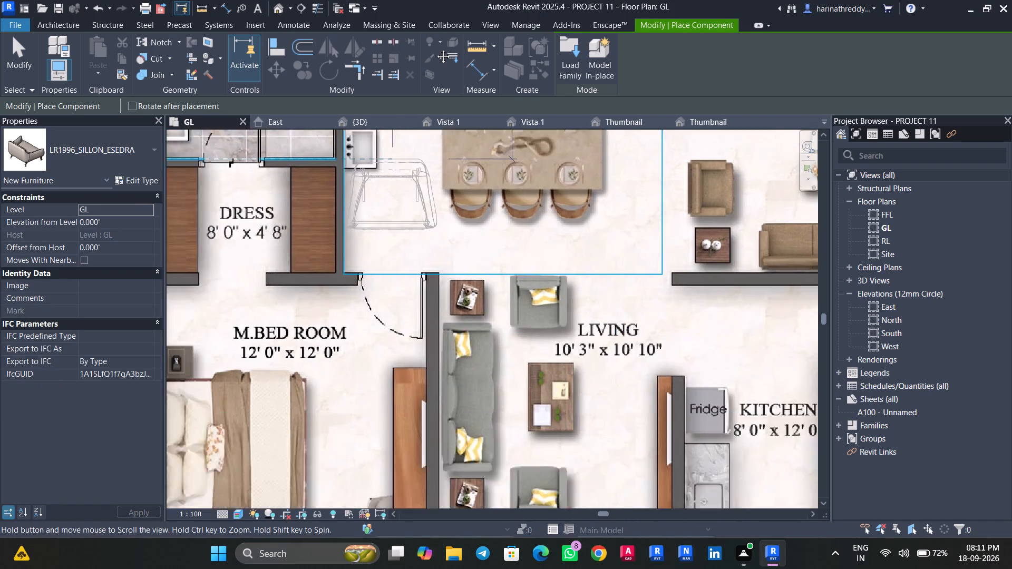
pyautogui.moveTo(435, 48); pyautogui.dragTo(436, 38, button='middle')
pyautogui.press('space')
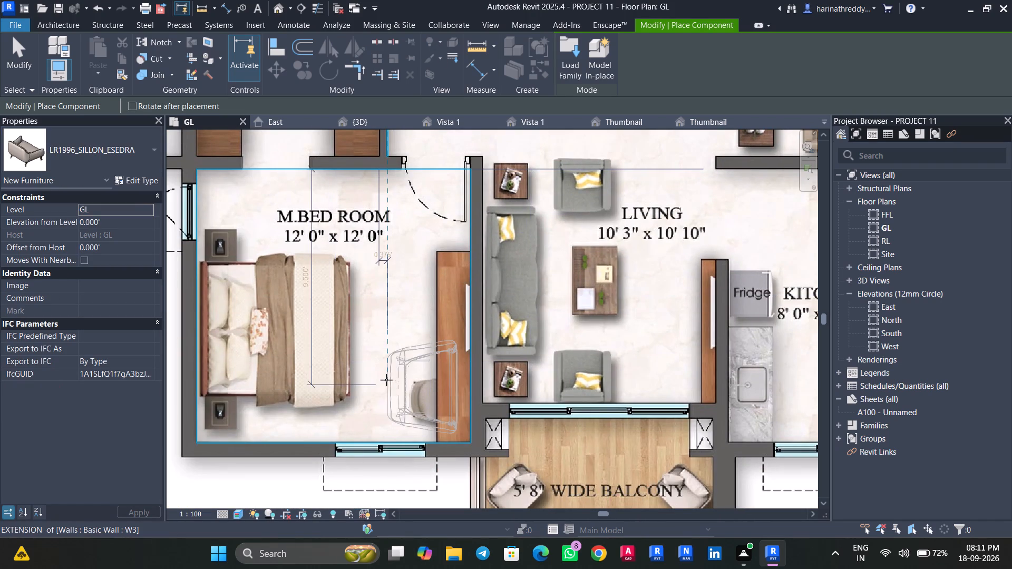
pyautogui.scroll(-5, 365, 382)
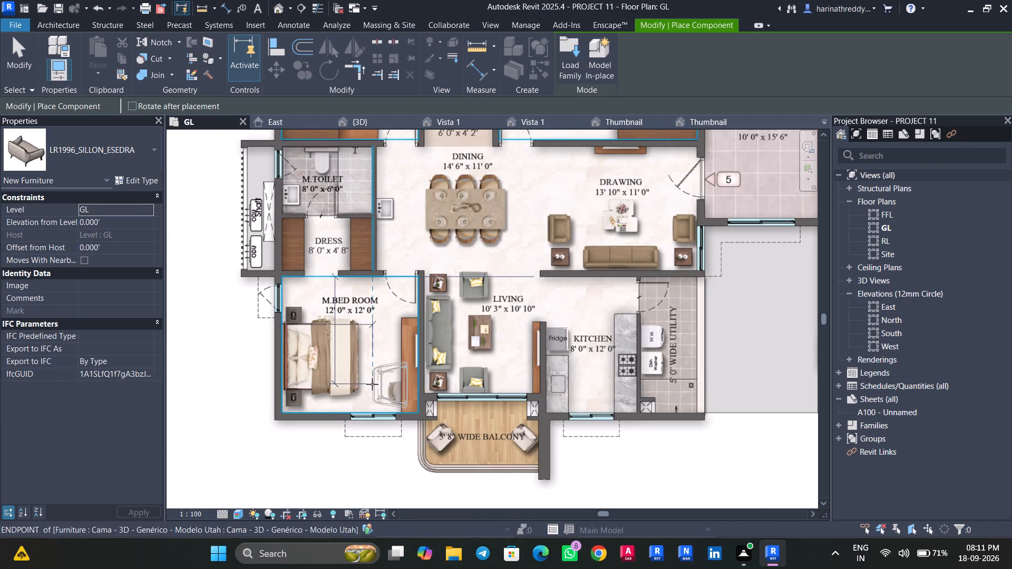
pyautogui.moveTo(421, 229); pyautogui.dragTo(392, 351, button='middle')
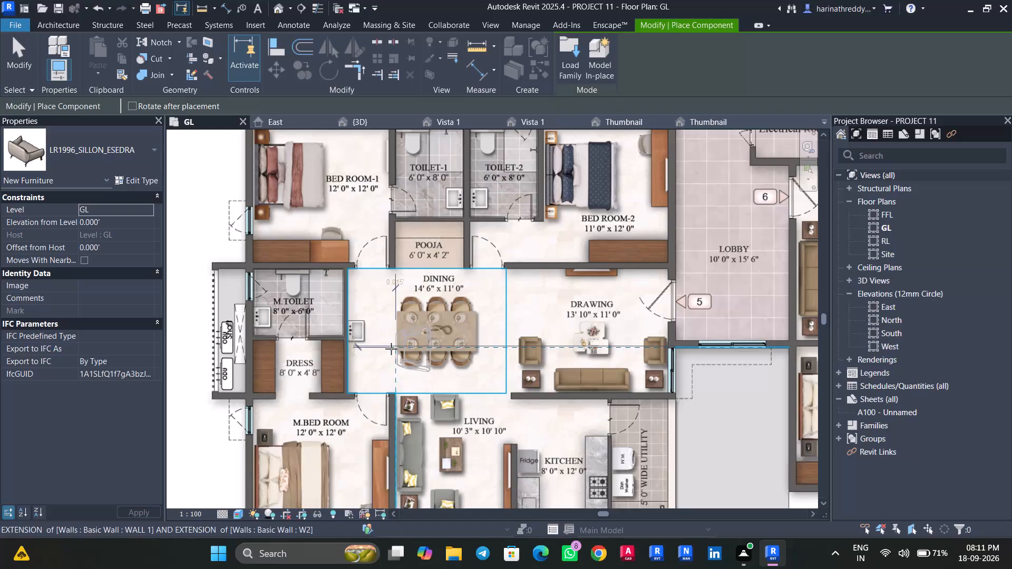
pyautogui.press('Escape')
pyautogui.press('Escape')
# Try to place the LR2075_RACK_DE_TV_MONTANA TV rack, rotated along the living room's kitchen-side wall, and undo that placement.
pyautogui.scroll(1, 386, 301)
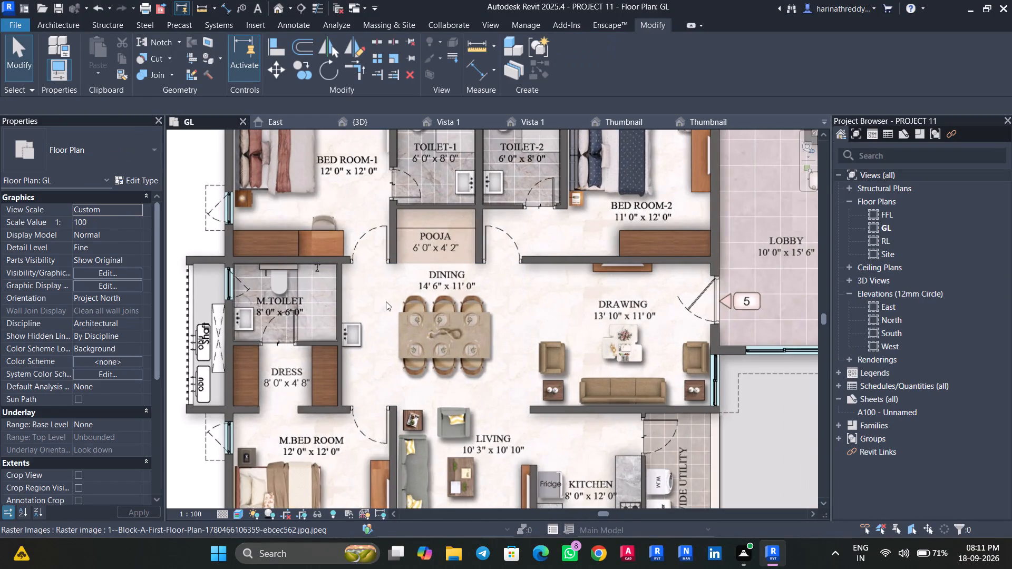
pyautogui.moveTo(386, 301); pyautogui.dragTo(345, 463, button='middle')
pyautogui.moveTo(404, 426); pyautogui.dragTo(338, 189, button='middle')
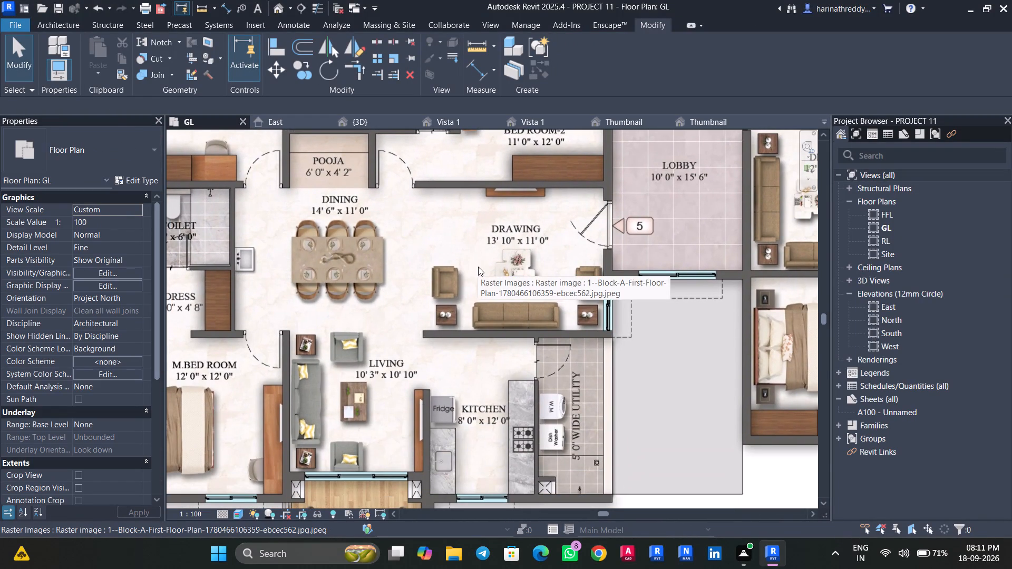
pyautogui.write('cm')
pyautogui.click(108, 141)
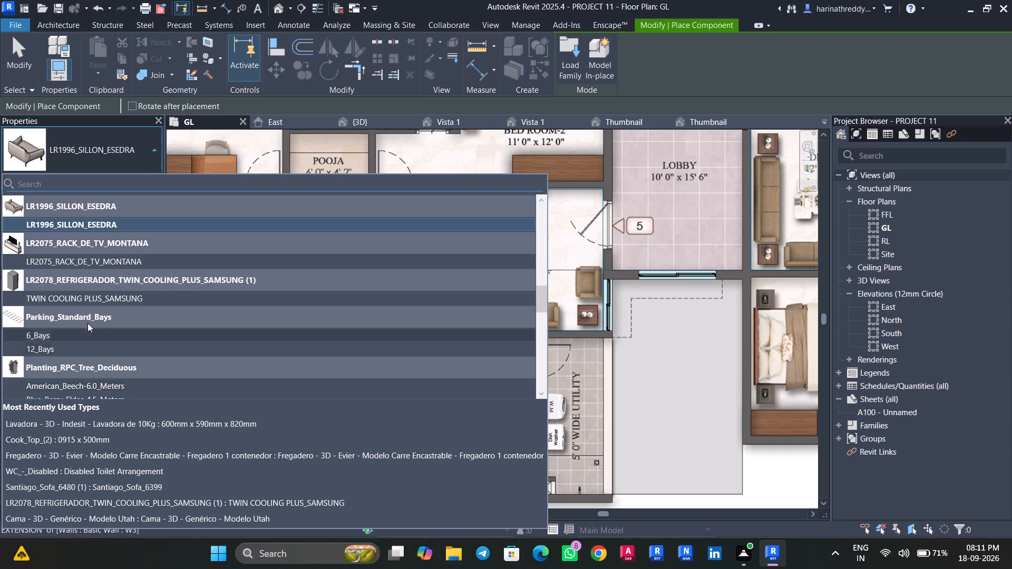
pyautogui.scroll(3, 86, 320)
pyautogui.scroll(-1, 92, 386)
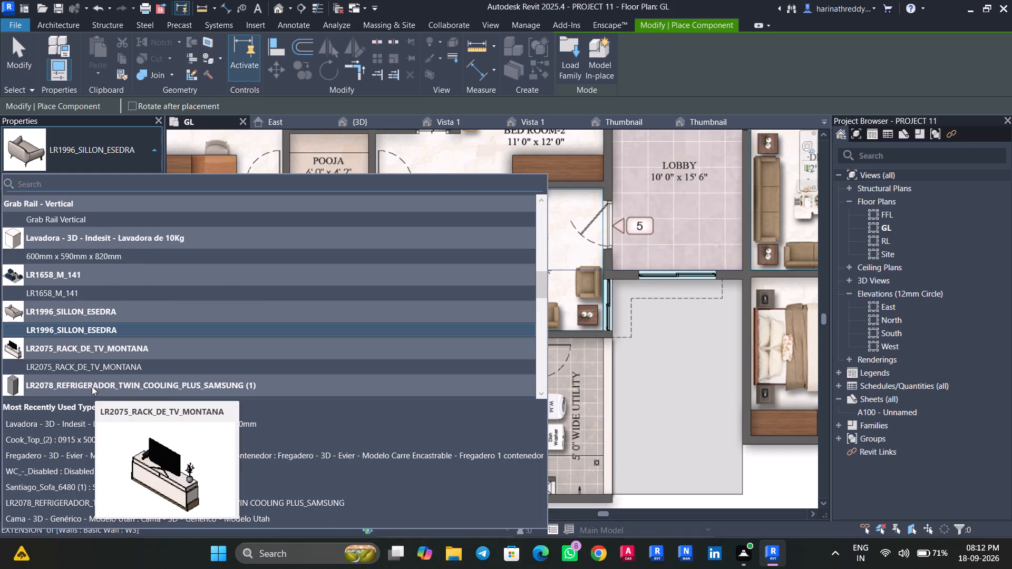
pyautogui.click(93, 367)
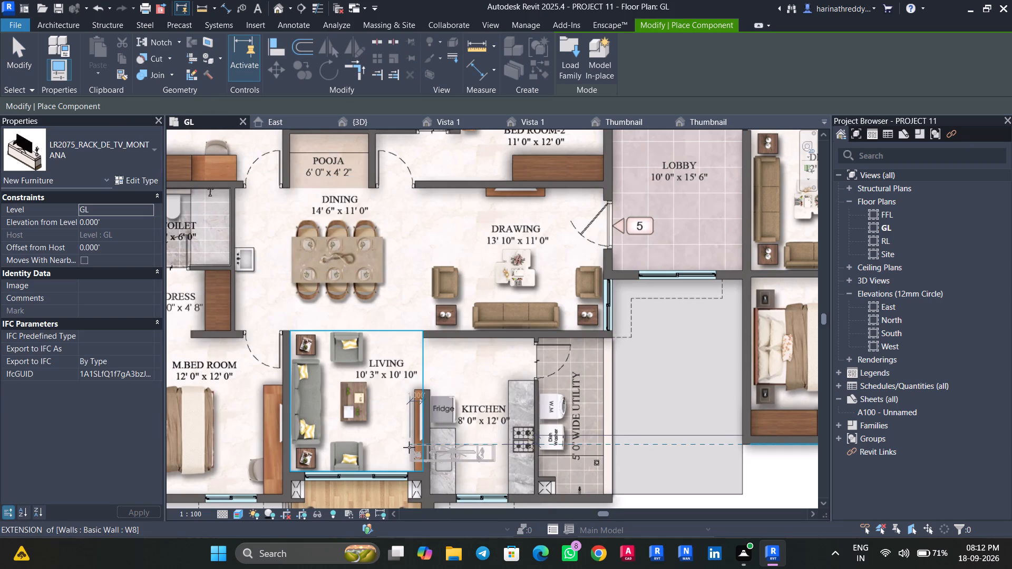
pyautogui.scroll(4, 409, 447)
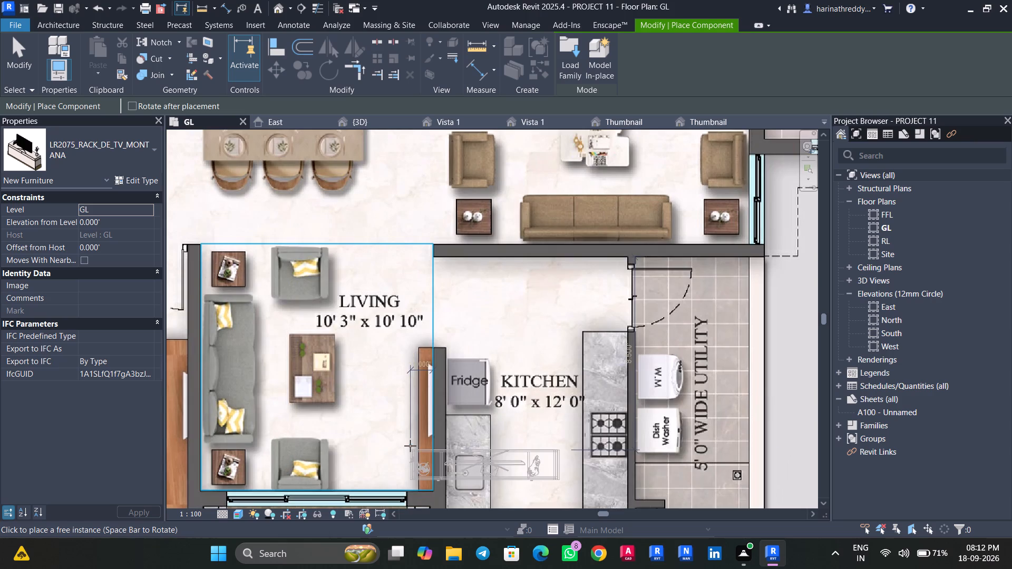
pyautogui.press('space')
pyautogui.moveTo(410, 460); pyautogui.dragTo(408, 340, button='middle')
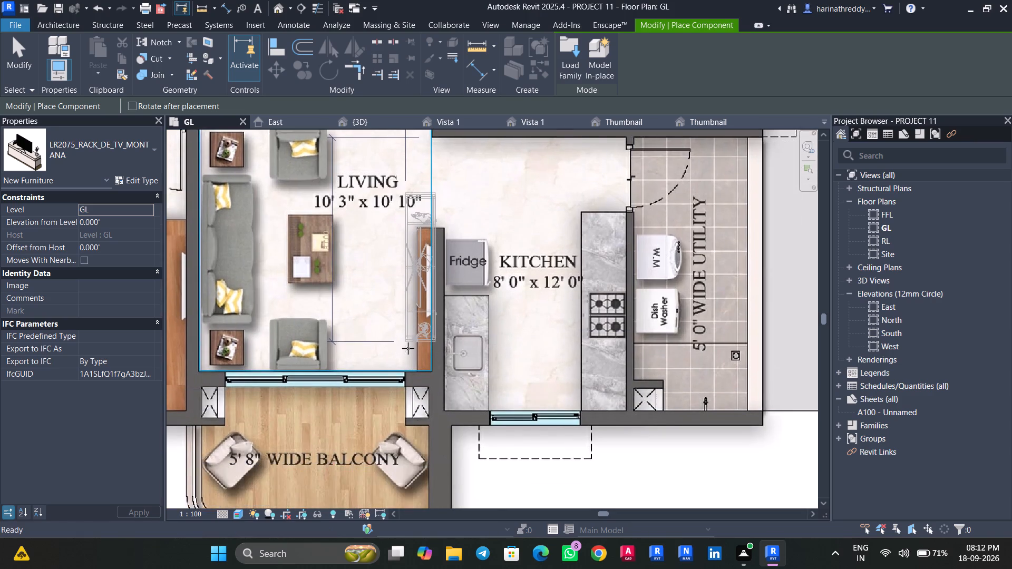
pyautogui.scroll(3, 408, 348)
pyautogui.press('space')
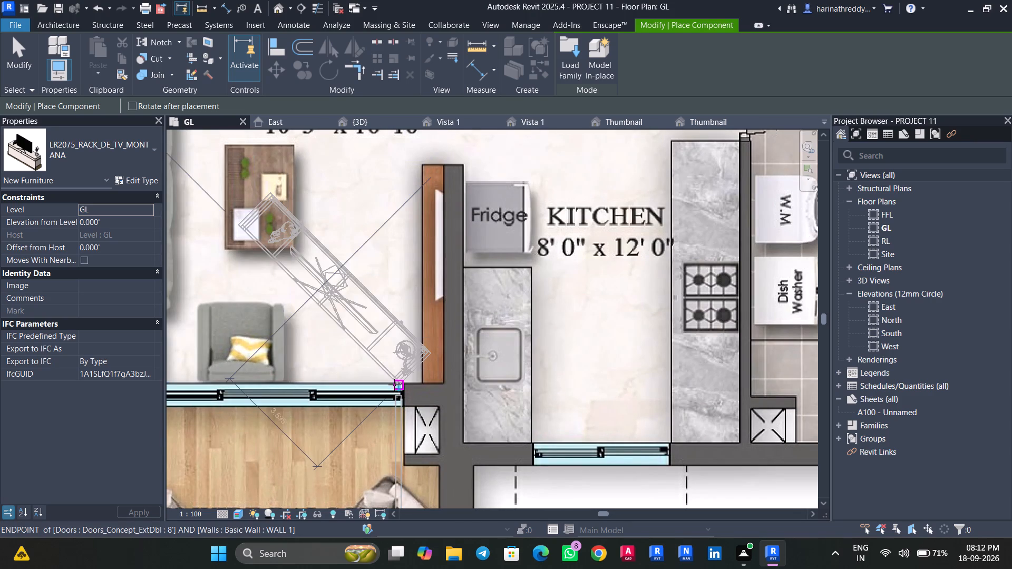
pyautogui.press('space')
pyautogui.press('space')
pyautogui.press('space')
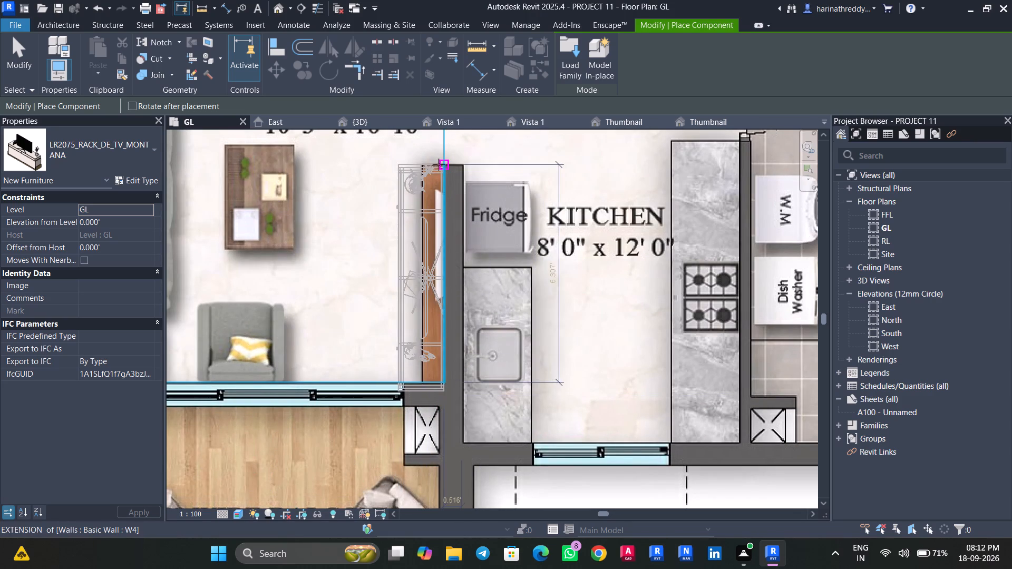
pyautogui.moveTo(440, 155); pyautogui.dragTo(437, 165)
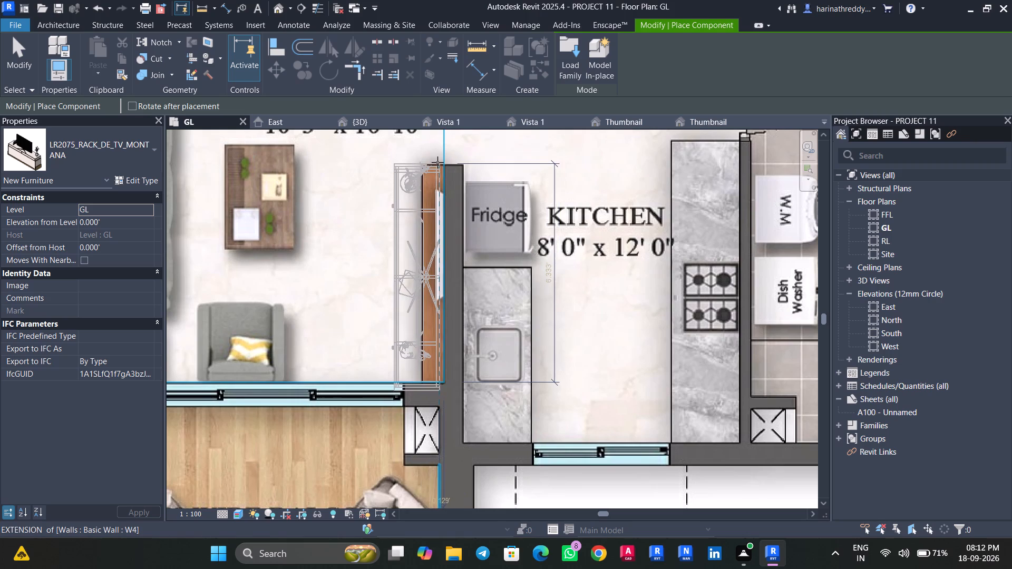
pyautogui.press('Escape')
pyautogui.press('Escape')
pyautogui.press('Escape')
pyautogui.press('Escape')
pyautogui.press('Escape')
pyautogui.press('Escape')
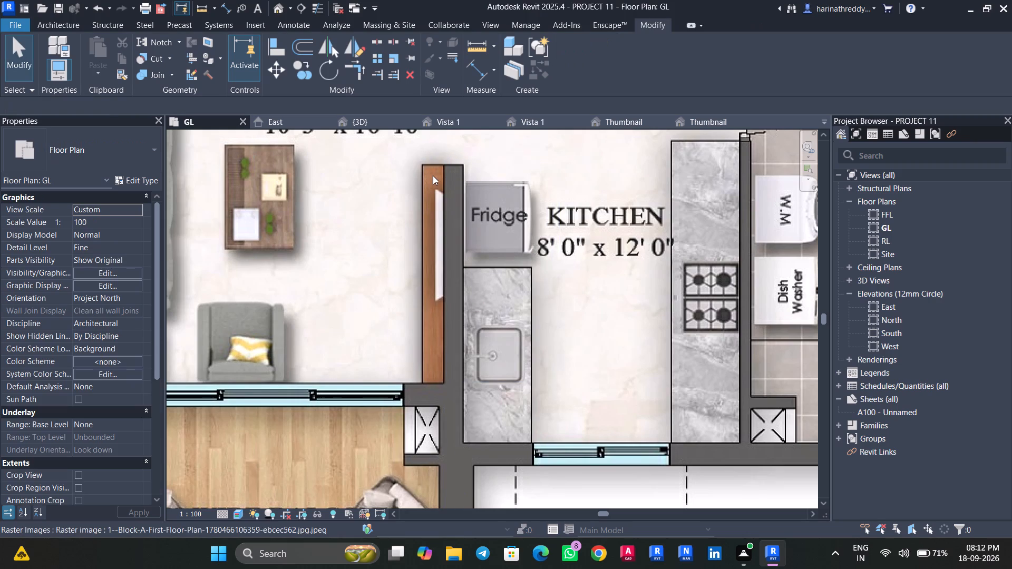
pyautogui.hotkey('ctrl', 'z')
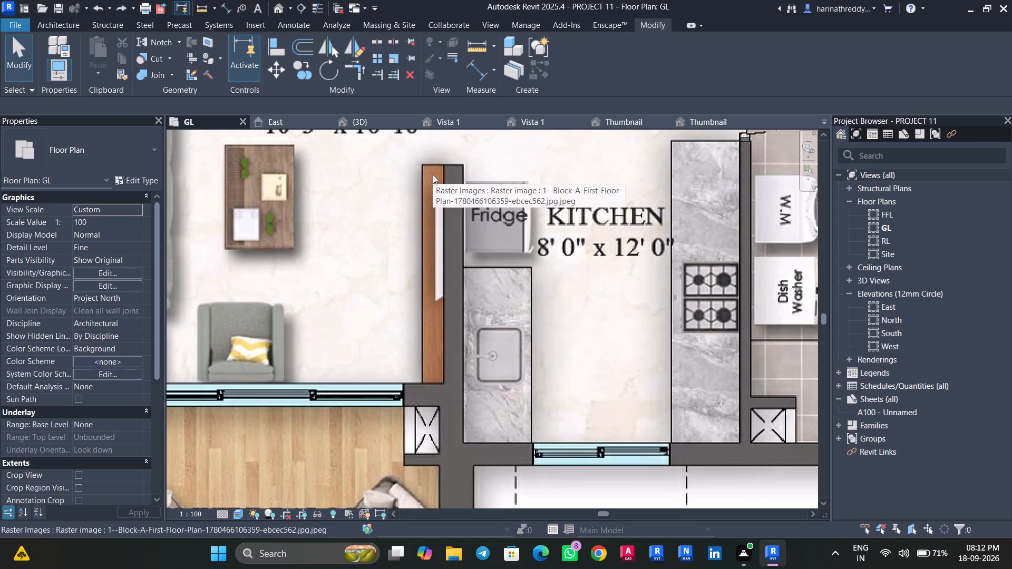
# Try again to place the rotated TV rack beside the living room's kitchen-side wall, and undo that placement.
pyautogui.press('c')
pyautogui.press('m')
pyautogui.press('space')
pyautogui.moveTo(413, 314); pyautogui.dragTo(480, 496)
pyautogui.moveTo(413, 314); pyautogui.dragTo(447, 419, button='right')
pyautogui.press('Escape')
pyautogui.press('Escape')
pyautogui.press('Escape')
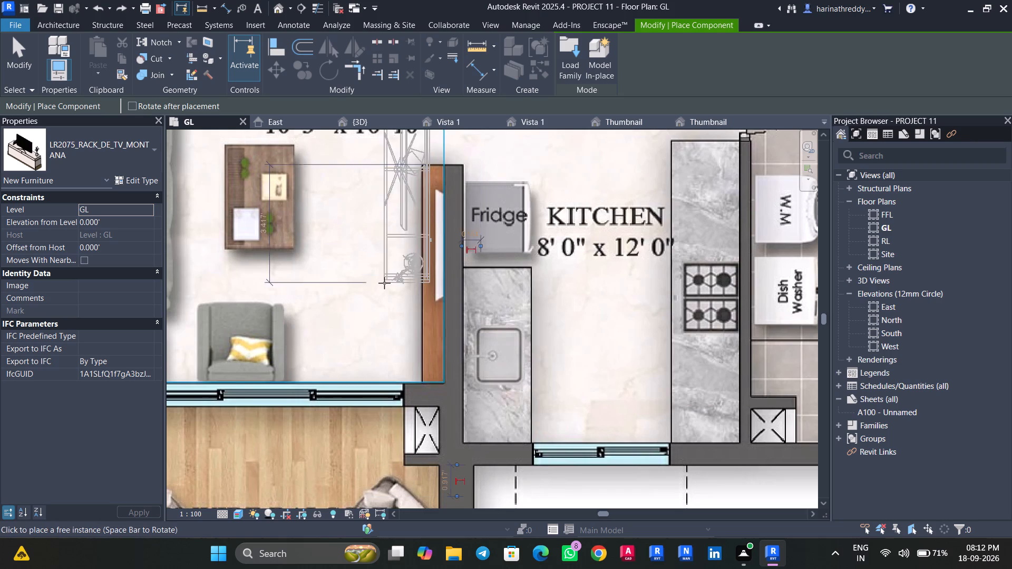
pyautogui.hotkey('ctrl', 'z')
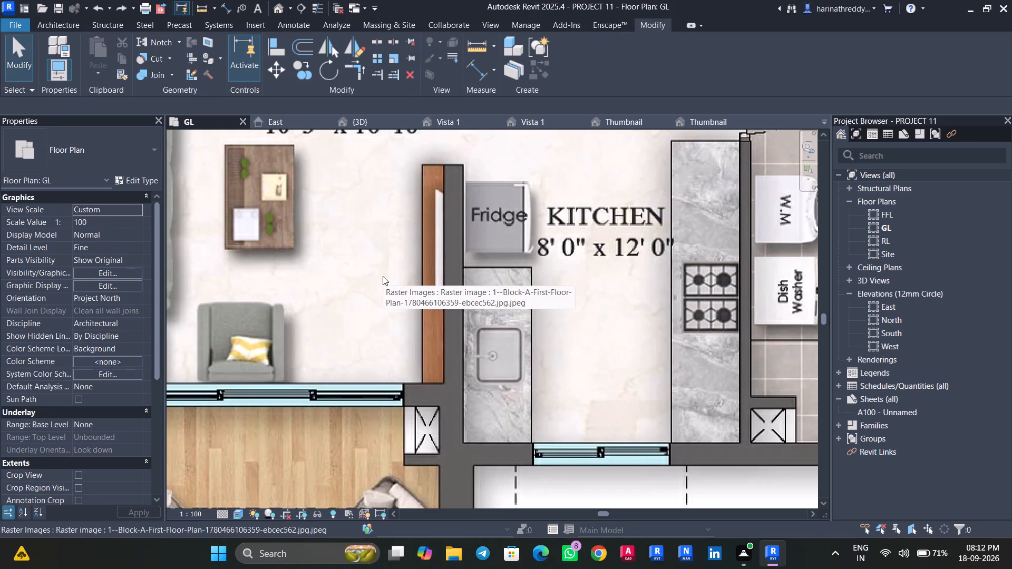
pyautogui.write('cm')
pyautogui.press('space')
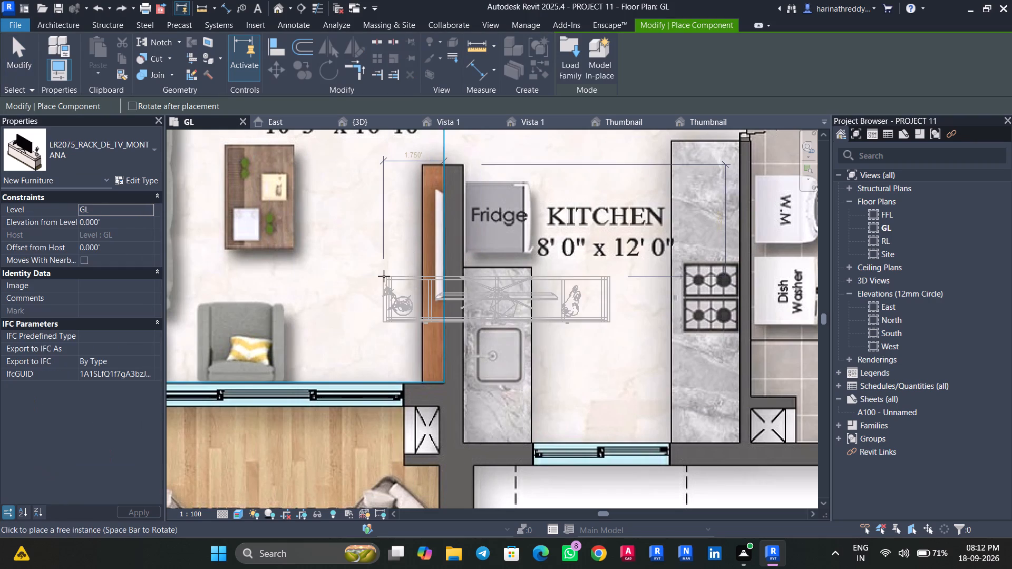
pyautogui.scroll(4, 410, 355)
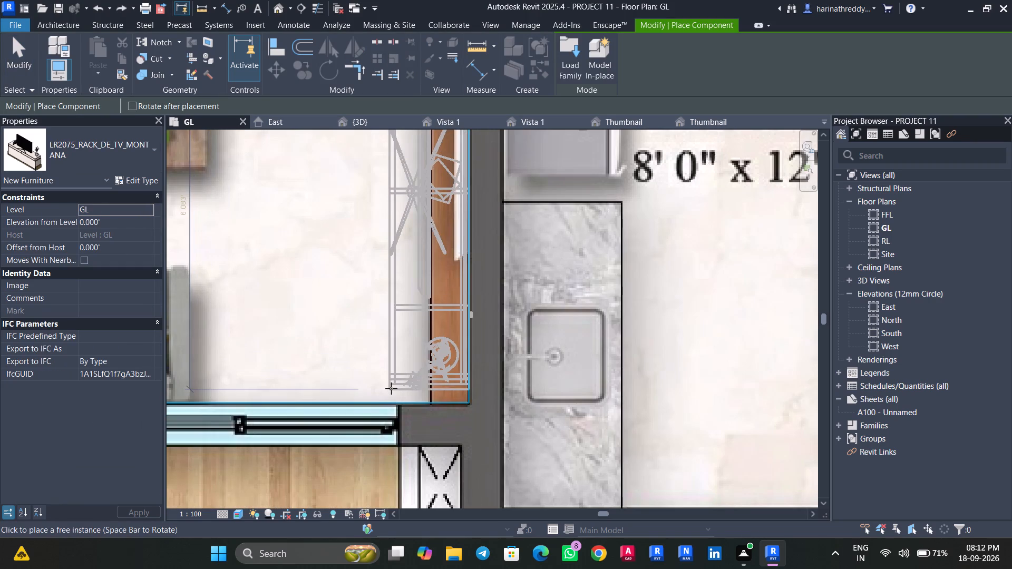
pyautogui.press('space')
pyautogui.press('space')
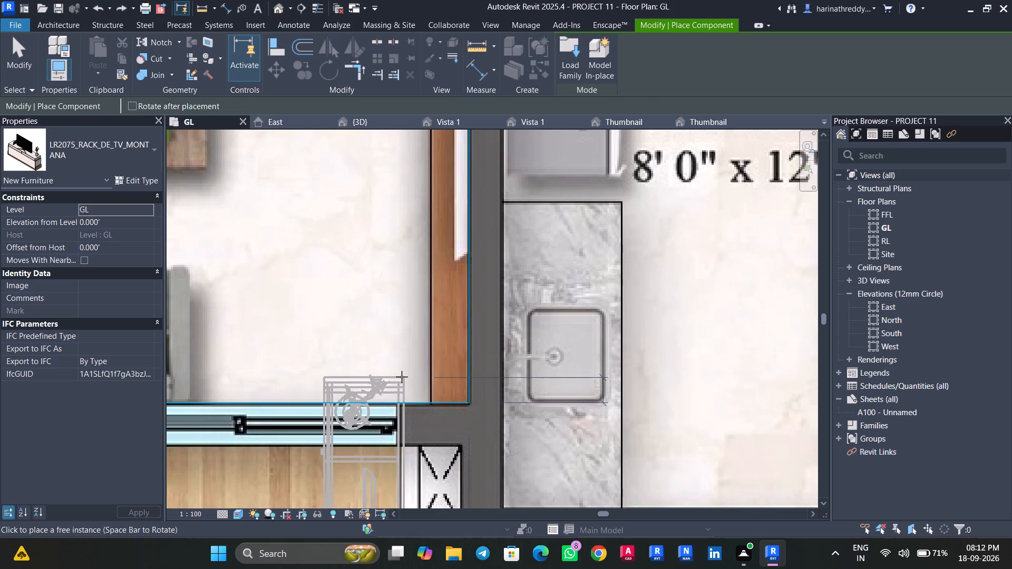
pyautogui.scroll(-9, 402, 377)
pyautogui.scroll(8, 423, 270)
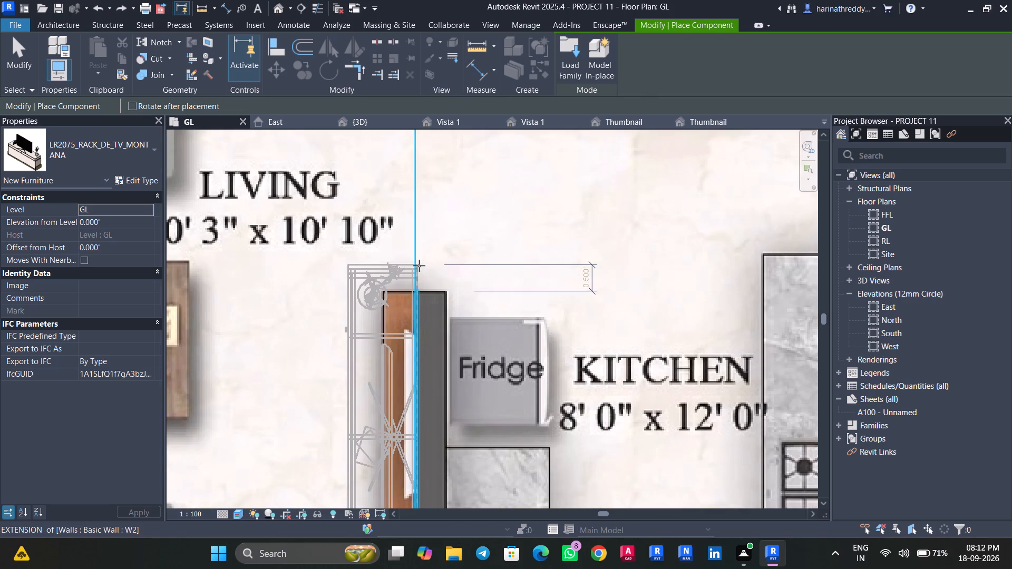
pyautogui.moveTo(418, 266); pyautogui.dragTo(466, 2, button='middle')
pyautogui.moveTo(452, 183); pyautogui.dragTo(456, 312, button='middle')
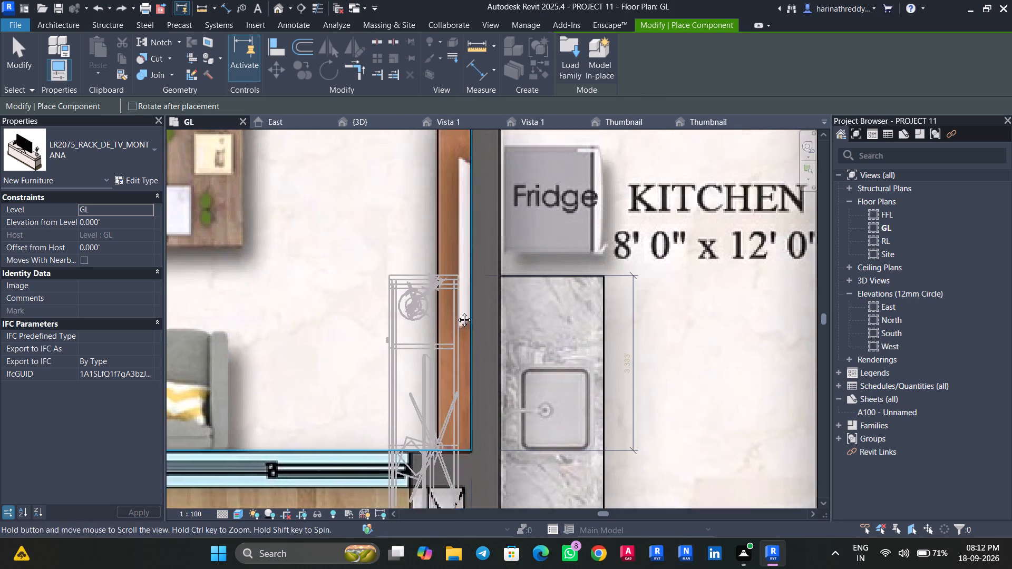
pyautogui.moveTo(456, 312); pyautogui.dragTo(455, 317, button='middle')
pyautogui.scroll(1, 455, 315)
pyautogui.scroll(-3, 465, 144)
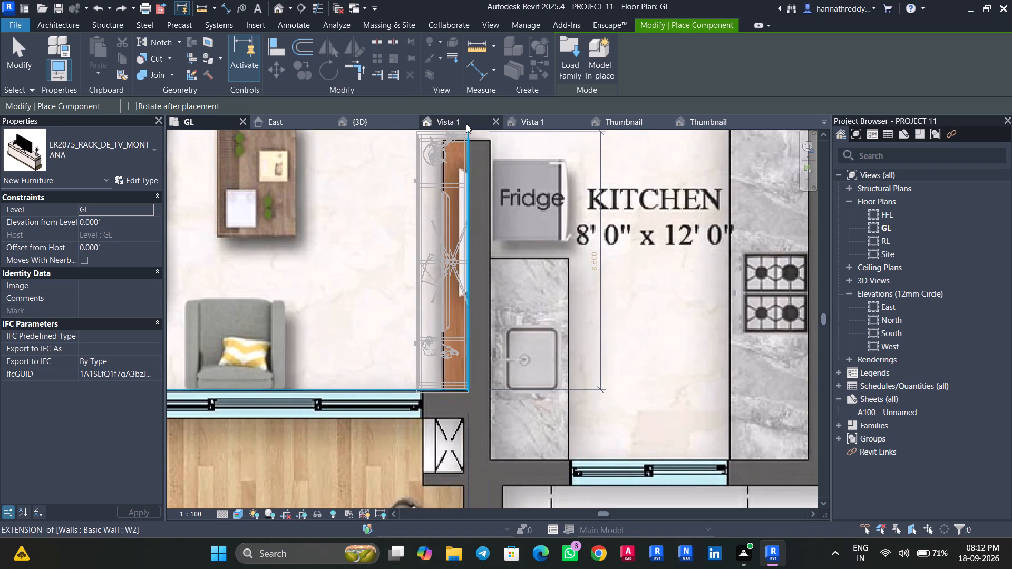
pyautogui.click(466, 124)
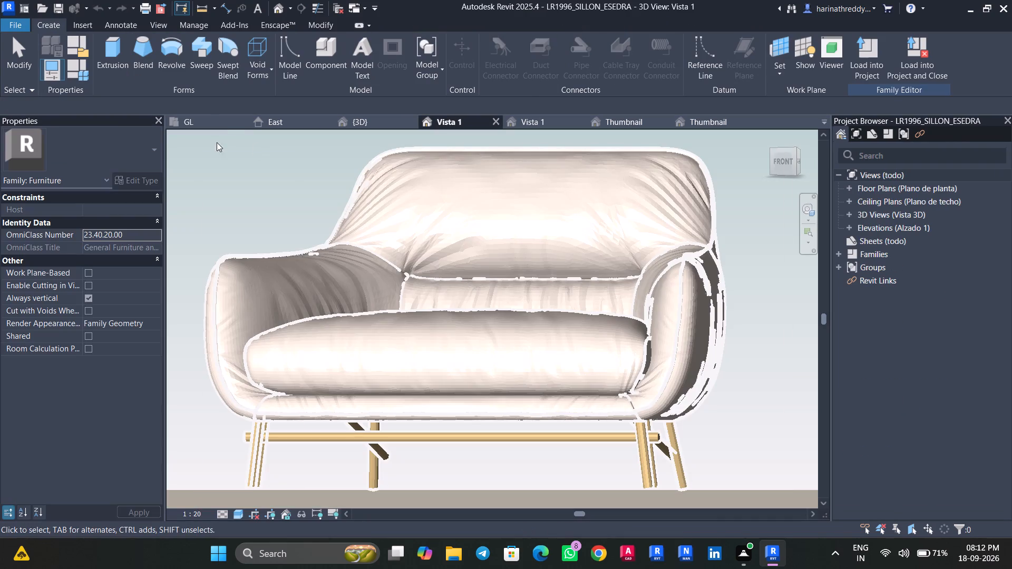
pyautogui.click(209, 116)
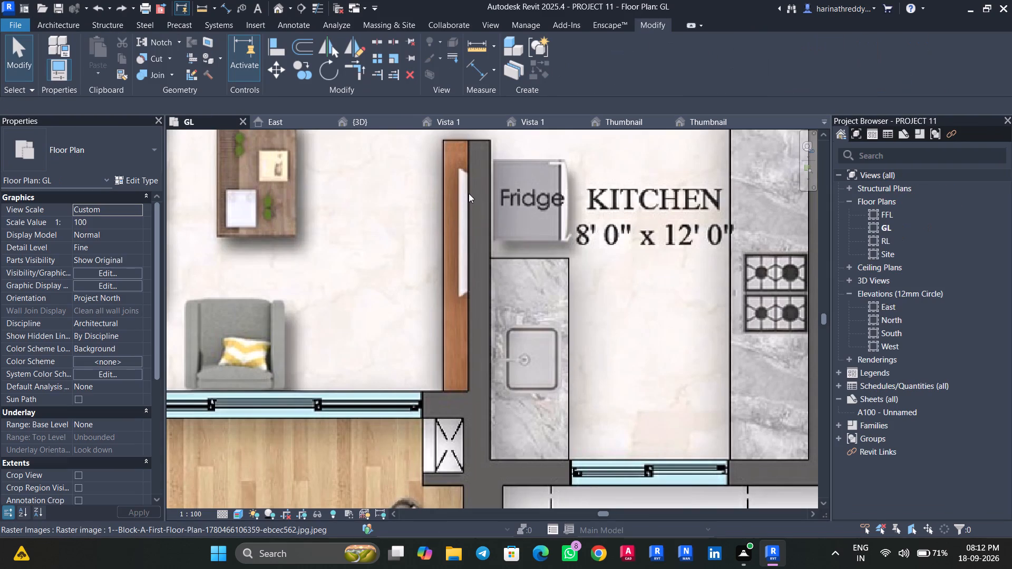
# Place the LR2075_RACK_DE_TV_MONTANA TV rack, rotated along the living room's kitchen-side wall over the drawn TV unit, and end placement.
pyautogui.write('cm')
pyautogui.press('space')
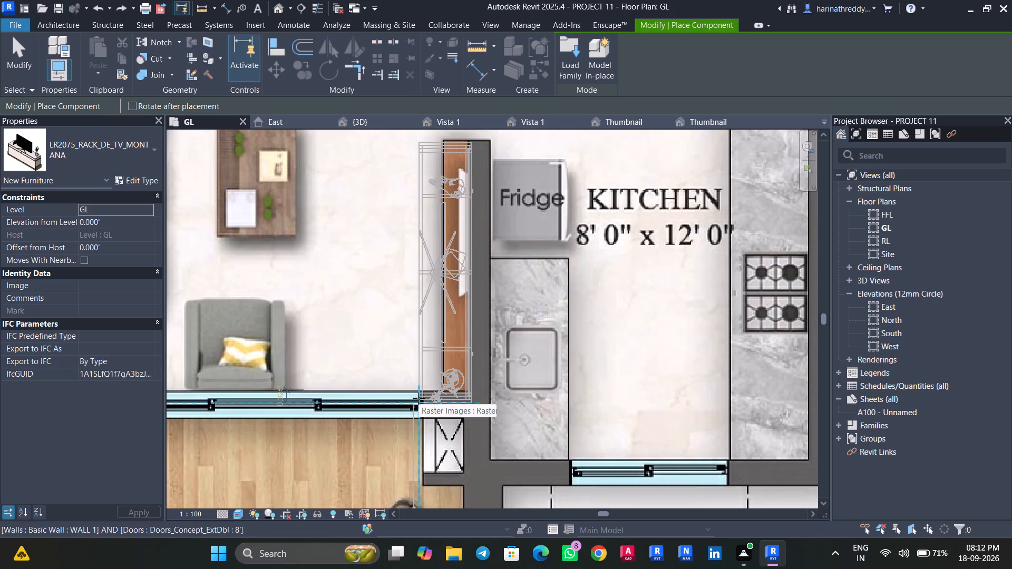
pyautogui.press('space')
pyautogui.press('space')
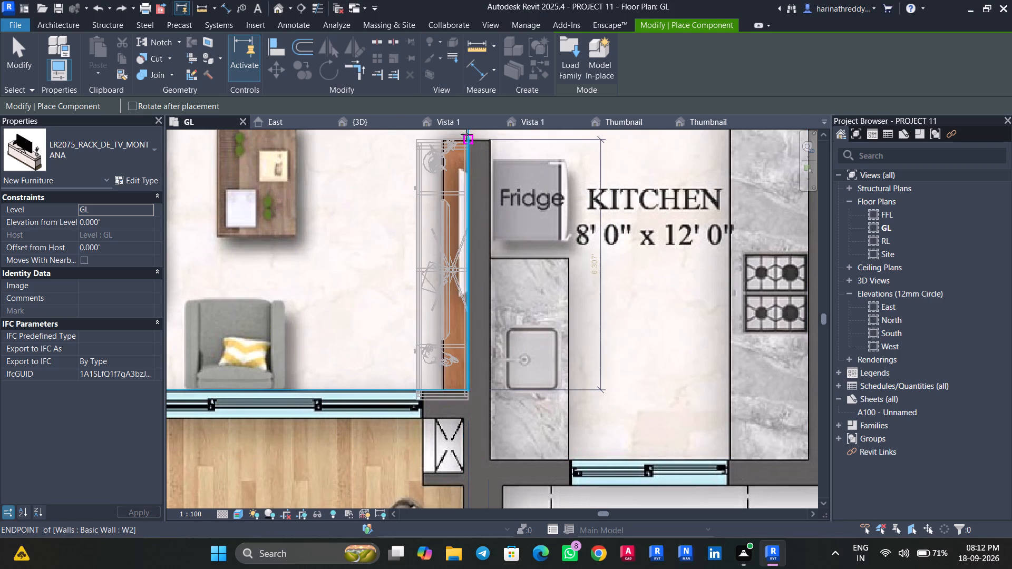
pyautogui.moveTo(470, 128); pyautogui.dragTo(469, 166, button='middle')
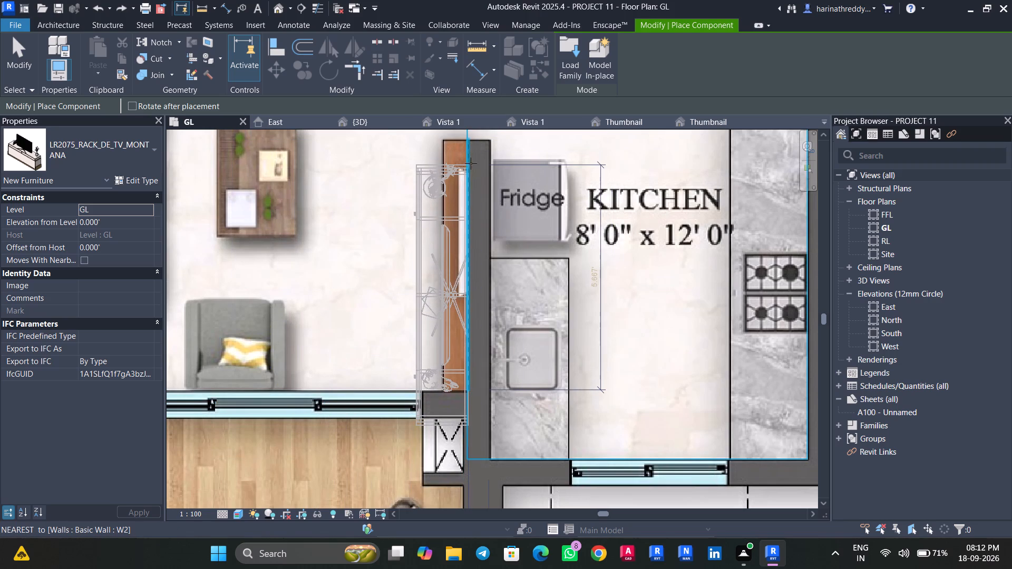
pyautogui.moveTo(471, 163); pyautogui.dragTo(478, 214, button='middle')
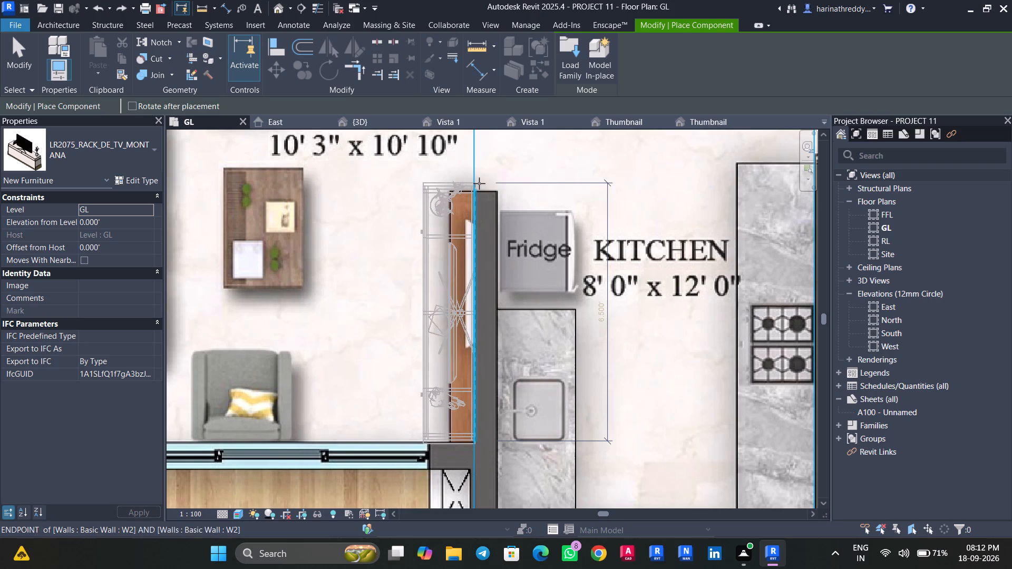
pyautogui.click(479, 182)
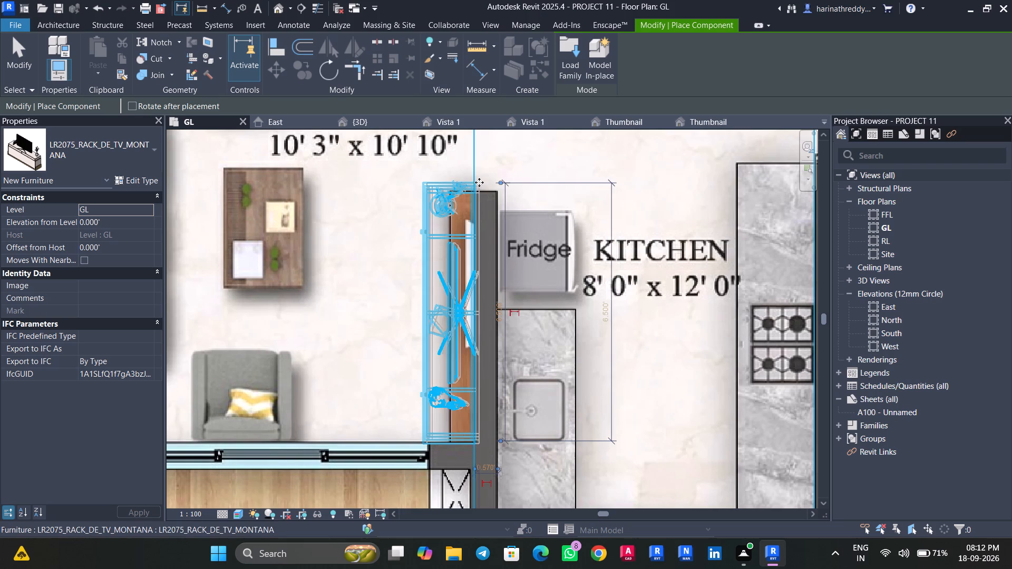
pyautogui.scroll(-7, 479, 182)
pyautogui.press('Escape')
pyautogui.press('Escape')
pyautogui.press('Escape')
pyautogui.press('Escape')
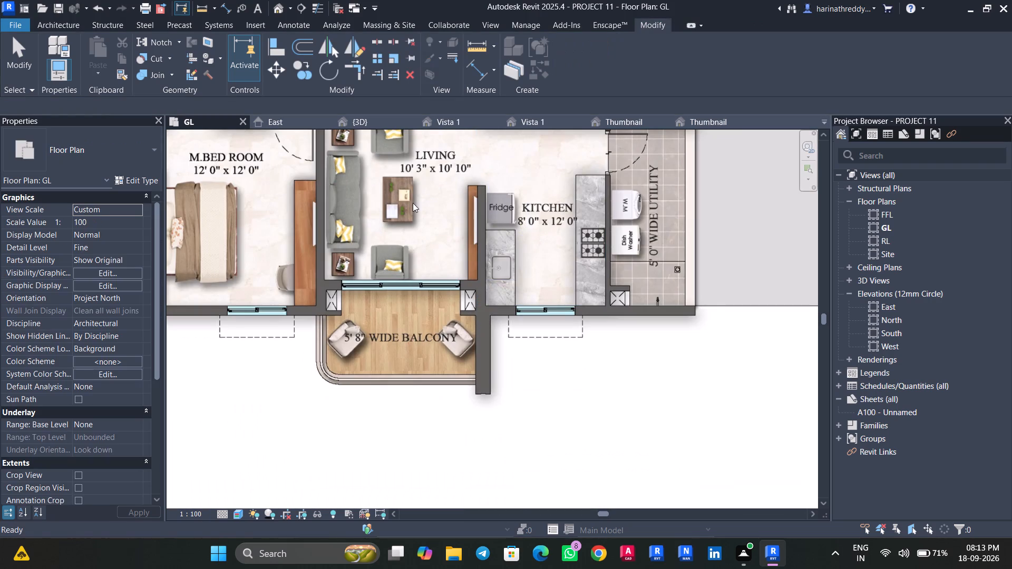
# Place the LR2075_RACK_DE_TV_MONTANA TV rack in the drawing room, rotated against the BED ROOM-2 side wall over the drawn TV unit, and end placement.
pyautogui.scroll(3, 408, 214)
pyautogui.moveTo(374, 199); pyautogui.dragTo(368, 365, button='middle')
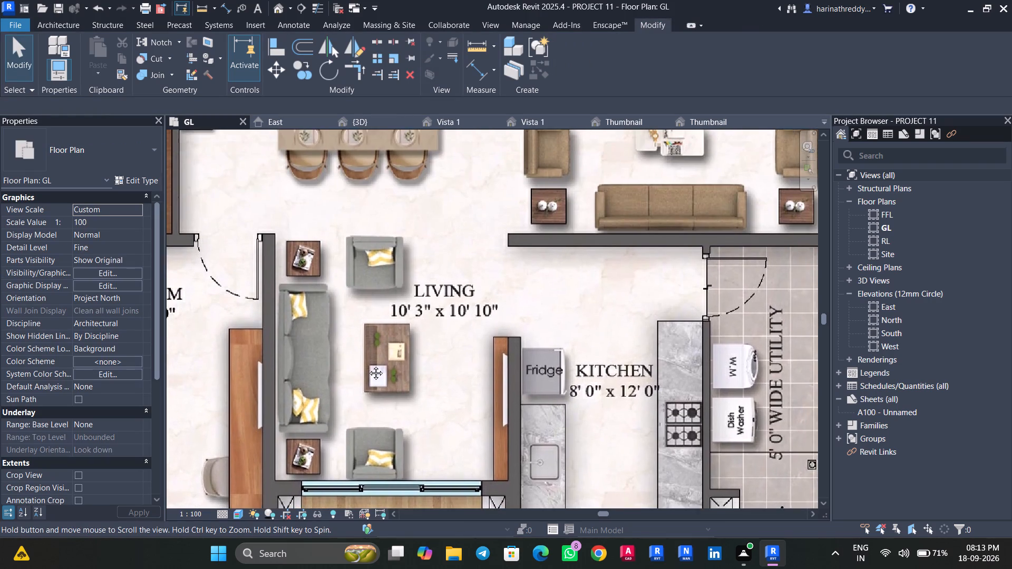
pyautogui.moveTo(368, 365); pyautogui.dragTo(368, 366, button='middle')
pyautogui.moveTo(449, 308); pyautogui.dragTo(446, 462, button='middle')
pyautogui.moveTo(543, 272); pyautogui.dragTo(532, 335, button='middle')
pyautogui.press('c')
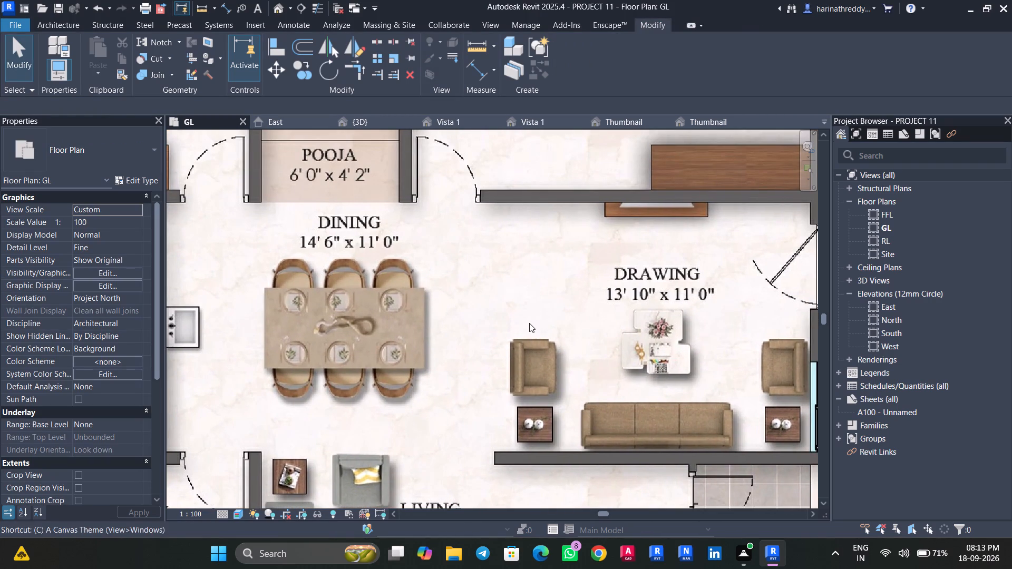
pyautogui.press('m')
pyautogui.press('space')
pyautogui.press('space')
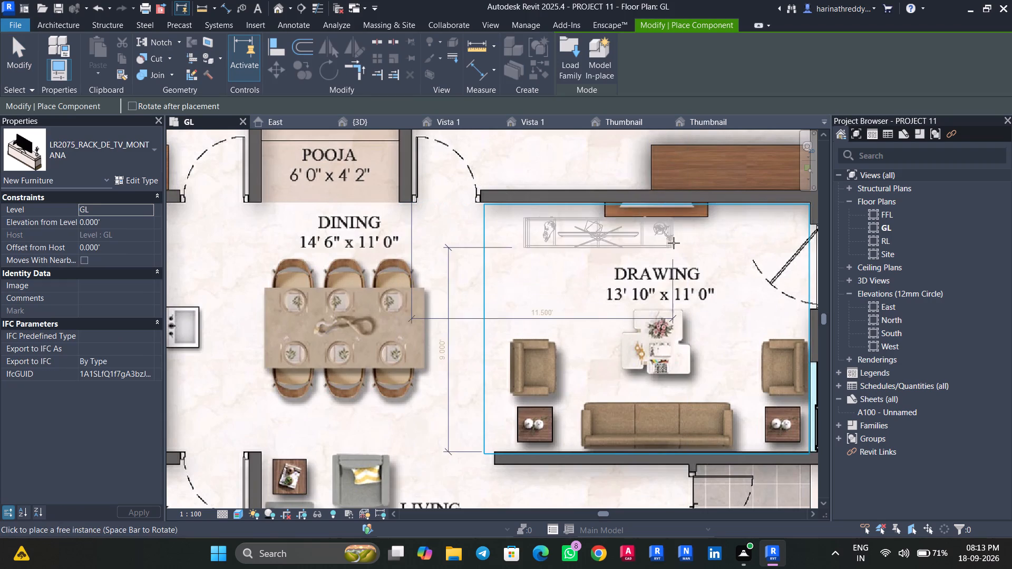
pyautogui.scroll(4, 728, 223)
pyautogui.moveTo(683, 277); pyautogui.dragTo(682, 373, button='middle')
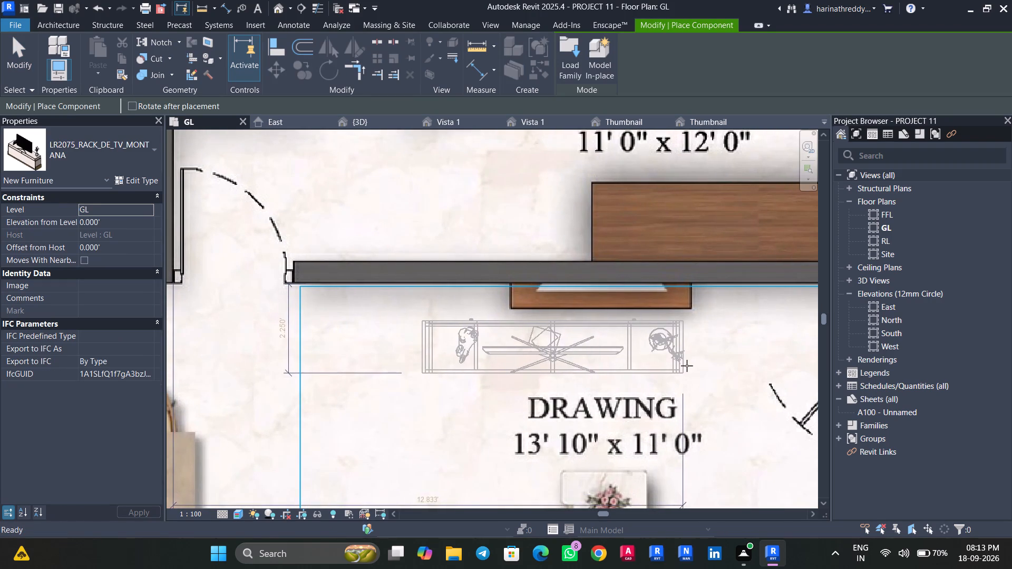
pyautogui.press('space')
pyautogui.press('space')
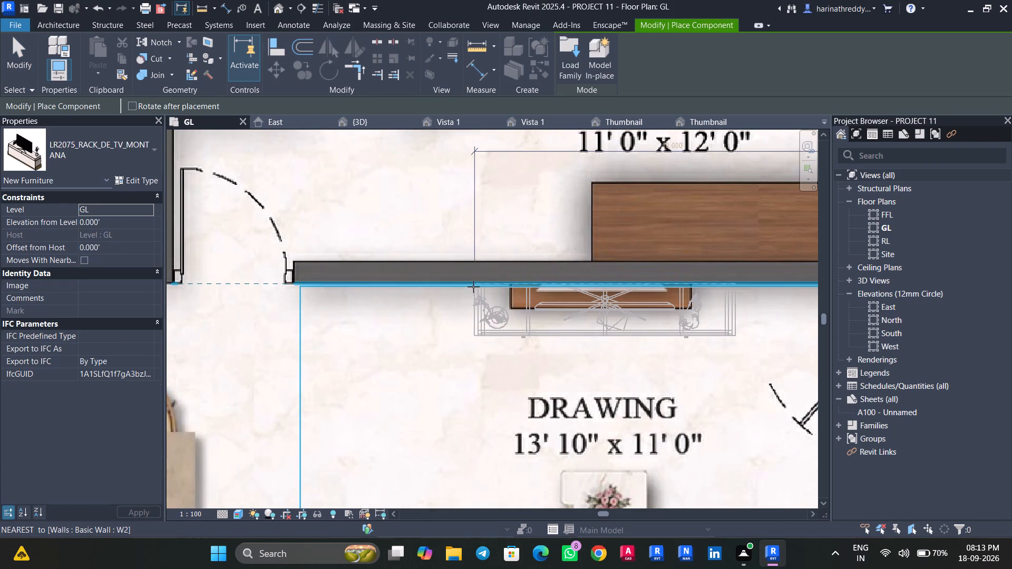
pyautogui.click(468, 286)
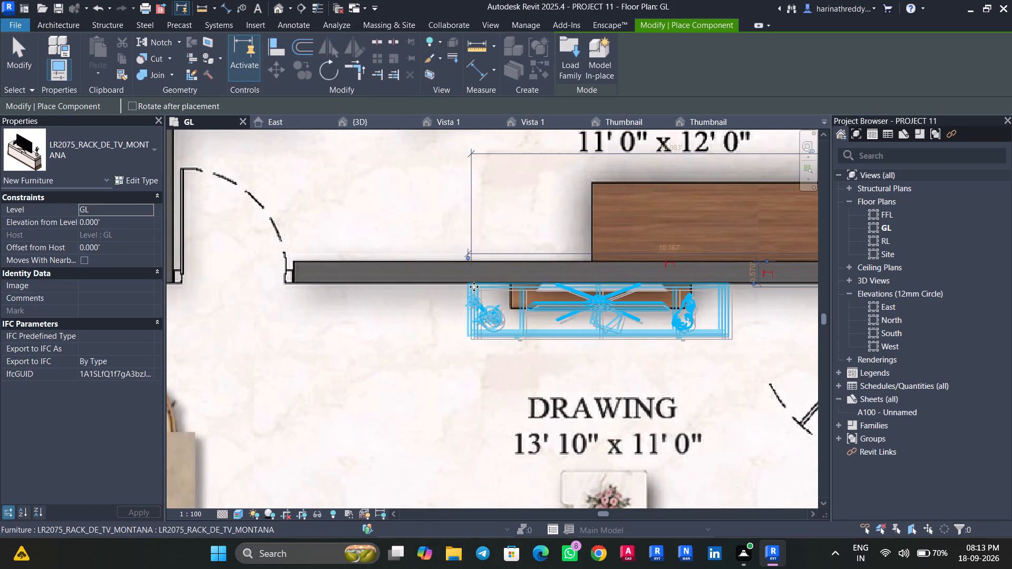
pyautogui.scroll(-3, 448, 371)
pyautogui.moveTo(442, 369); pyautogui.dragTo(386, 195, button='middle')
pyautogui.press('Escape')
pyautogui.press('Escape')
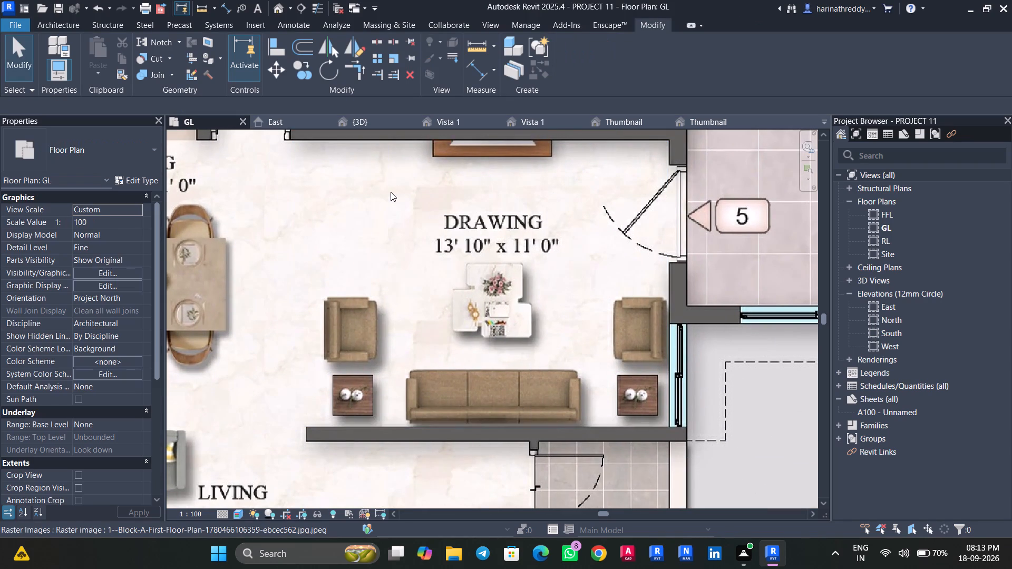
# Place the LR1658_M_141 sofa set in the drawing room, rotated so its sofa covers the drawn three-seat sofa, and end placement.
pyautogui.press('c')
pyautogui.press('m')
pyautogui.click(79, 167)
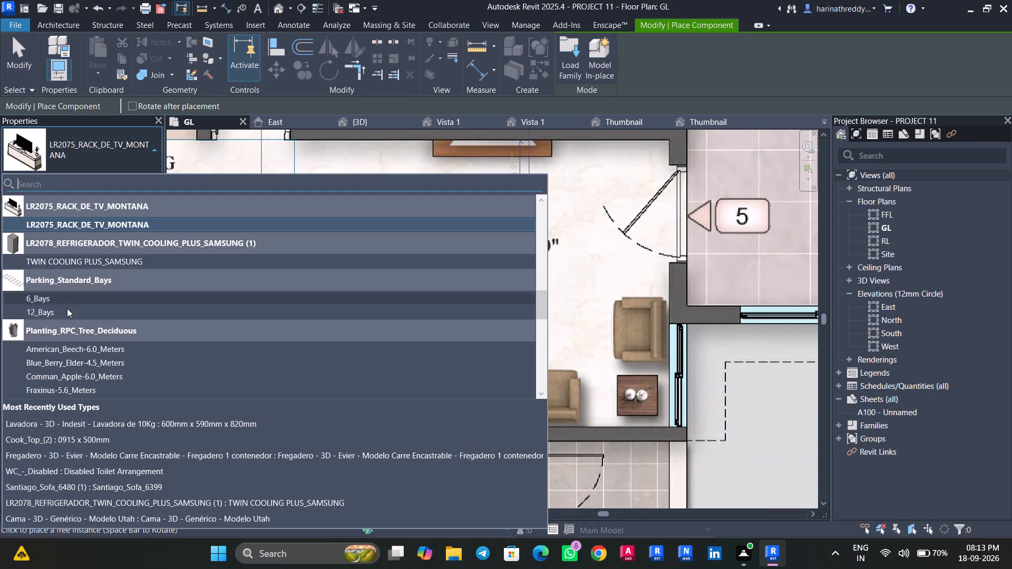
pyautogui.scroll(3, 67, 309)
pyautogui.click(67, 303)
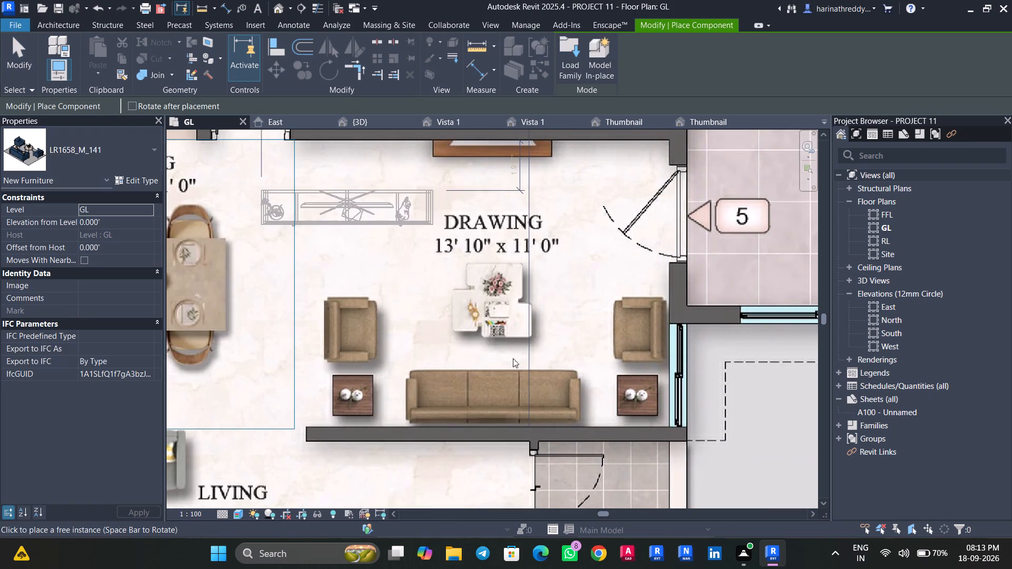
pyautogui.press('space')
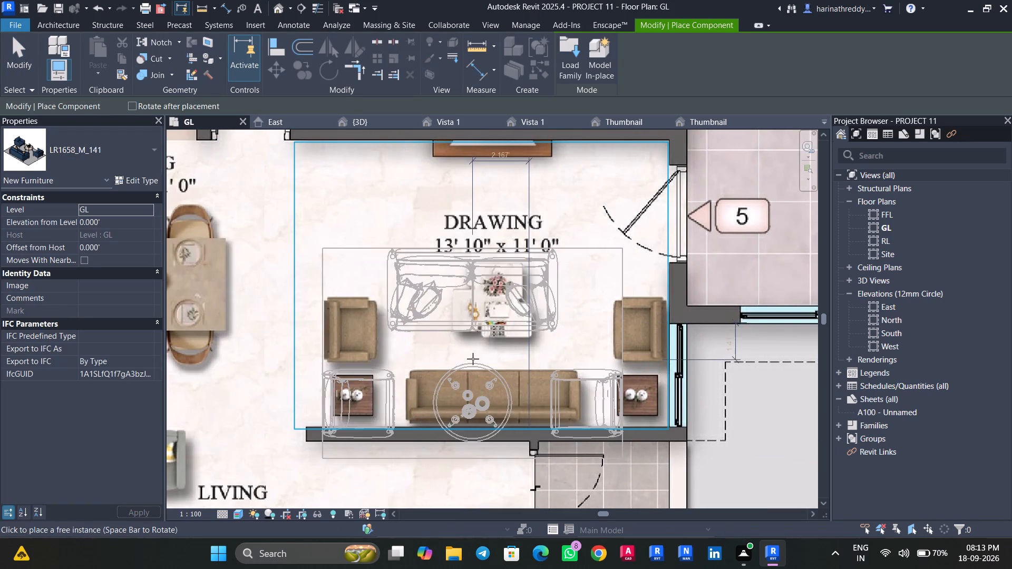
pyautogui.press('space')
pyautogui.scroll(-4, 476, 356)
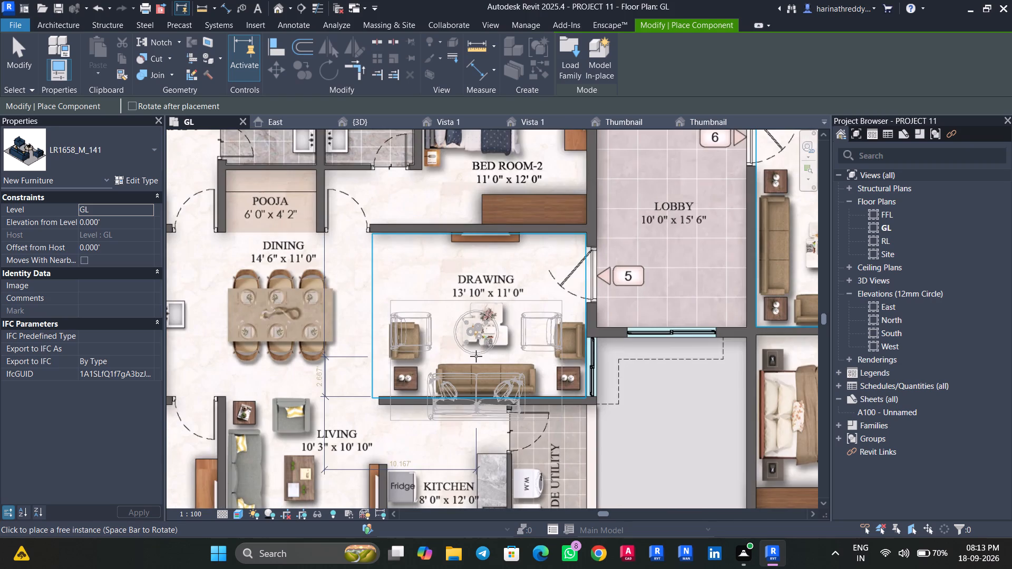
pyautogui.scroll(4, 479, 333)
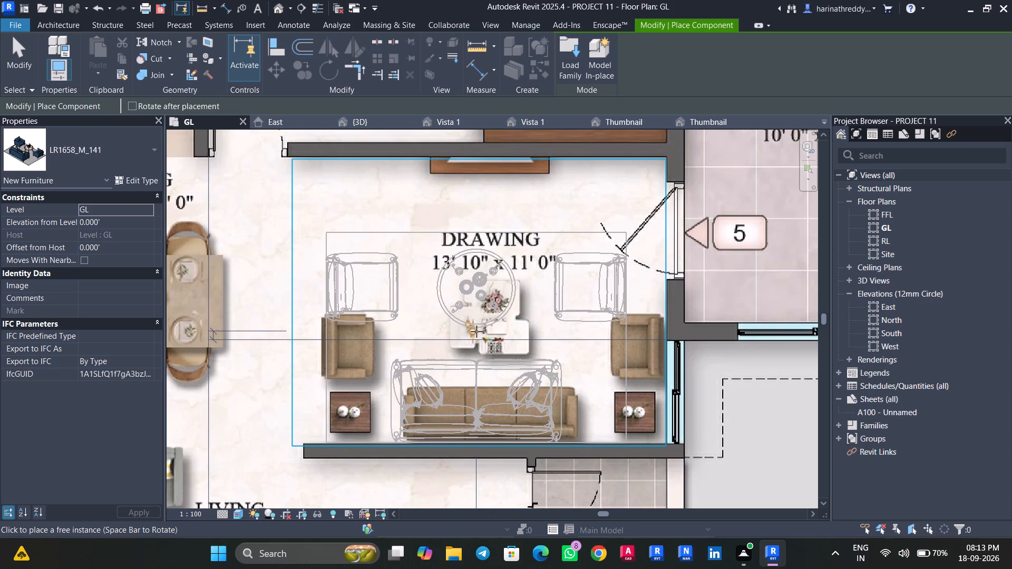
pyautogui.click(476, 331)
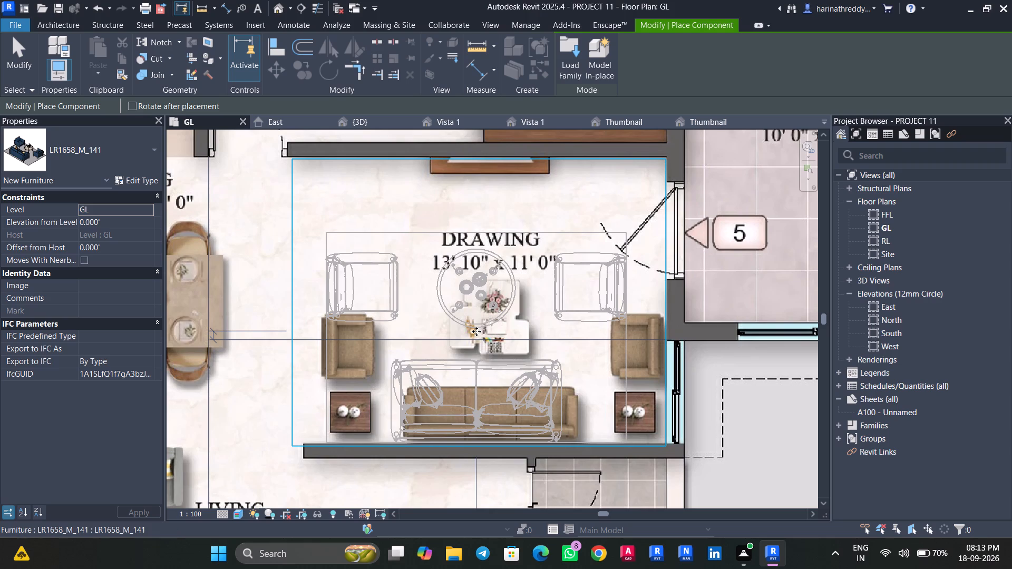
pyautogui.press('Escape')
pyautogui.press('Escape')
pyautogui.press('Escape')
pyautogui.press('Escape')
# Place the Conjunto Estar Sofás set in the living room, rotated so its sofa covers the drawn one along the bedroom-side wall, and end placement.
pyautogui.scroll(-7, 417, 349)
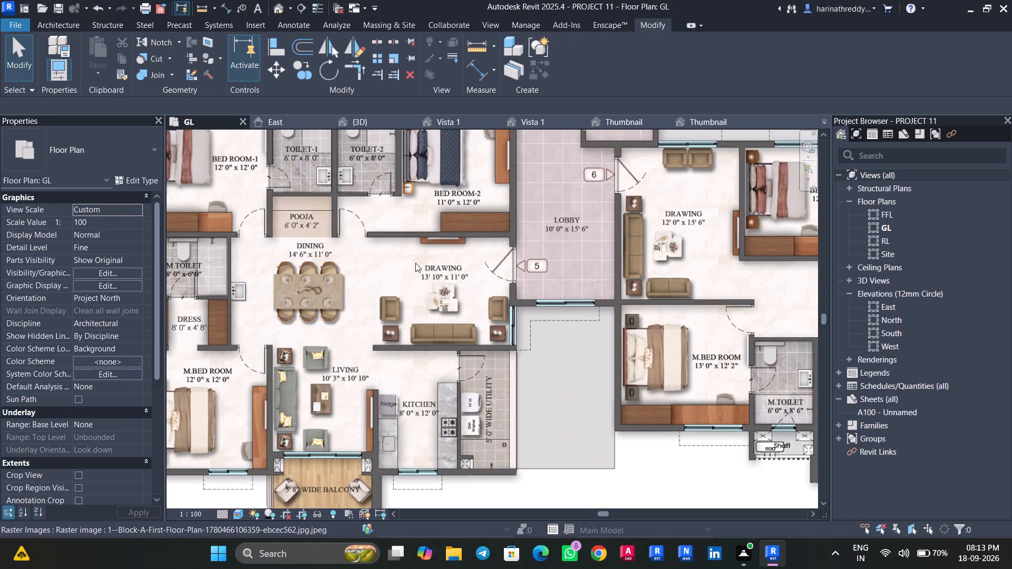
pyautogui.moveTo(365, 384); pyautogui.dragTo(393, 262, button='middle')
pyautogui.write('cm')
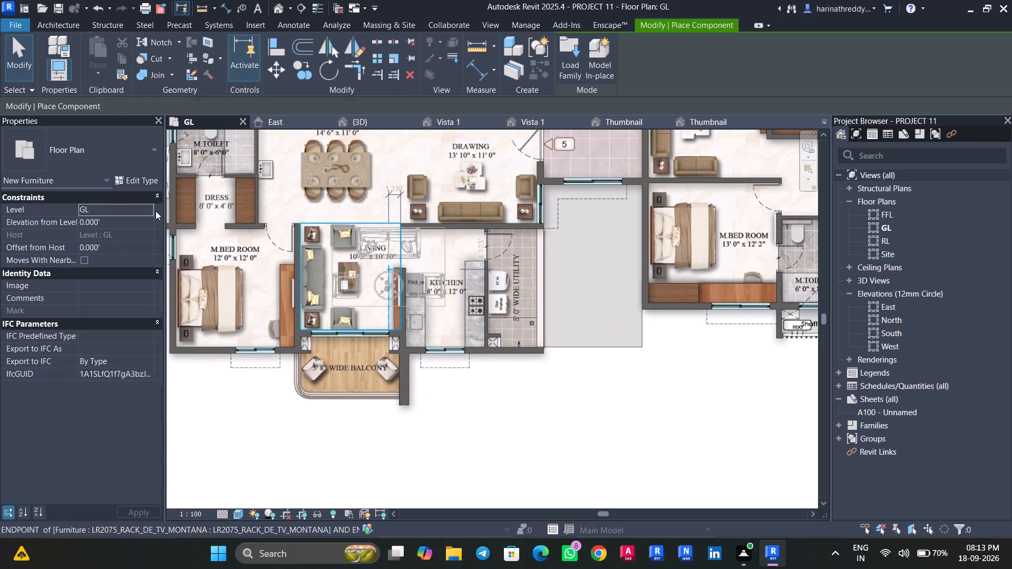
pyautogui.click(111, 164)
pyautogui.scroll(3, 69, 228)
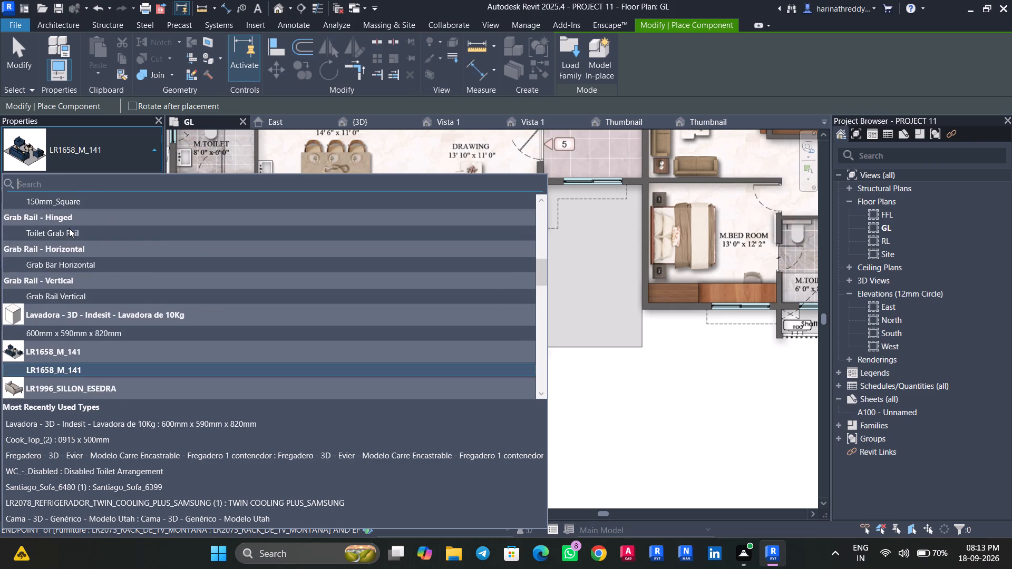
pyautogui.scroll(9, 67, 295)
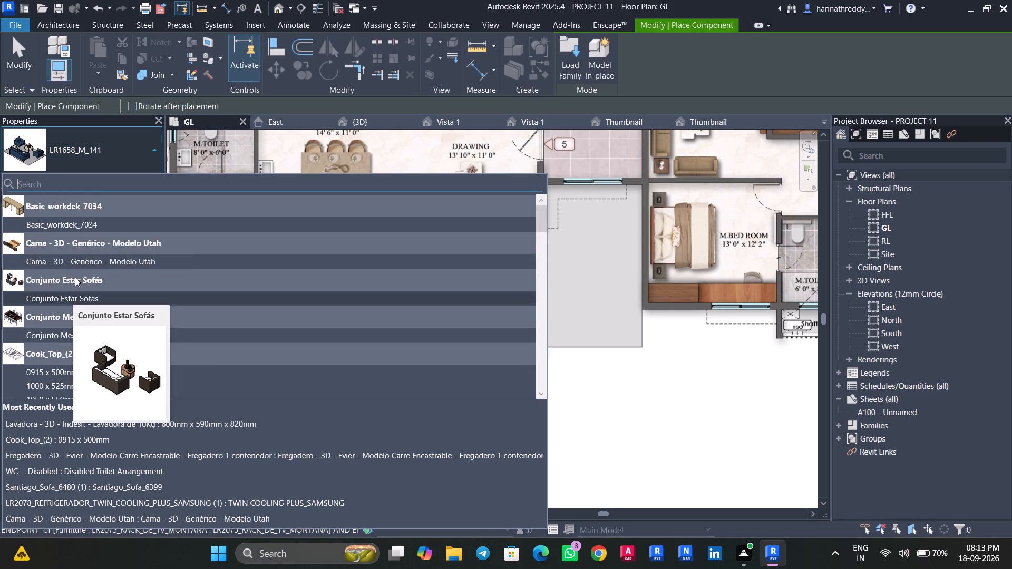
pyautogui.click(77, 295)
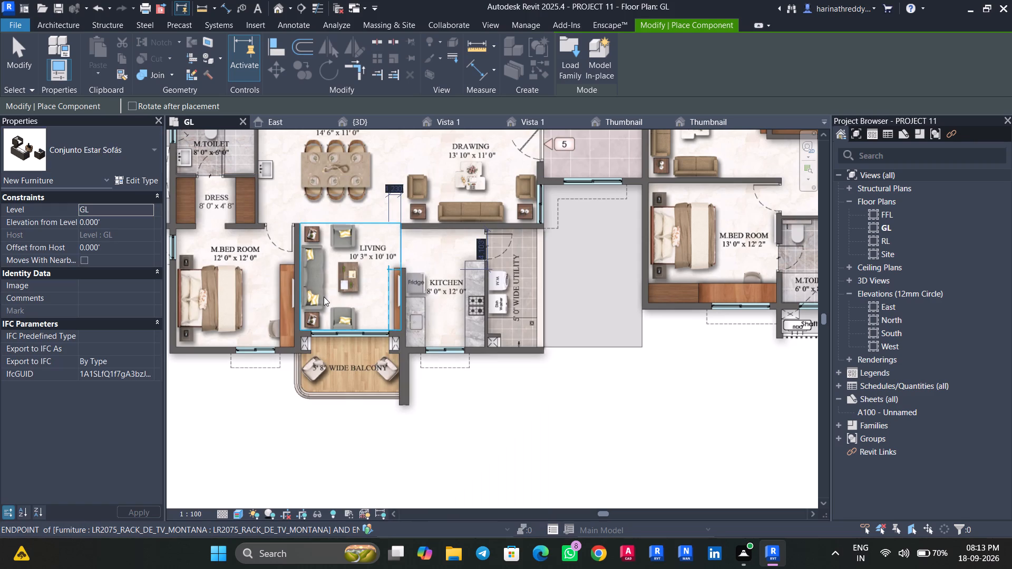
pyautogui.scroll(8, 324, 297)
pyautogui.press('space')
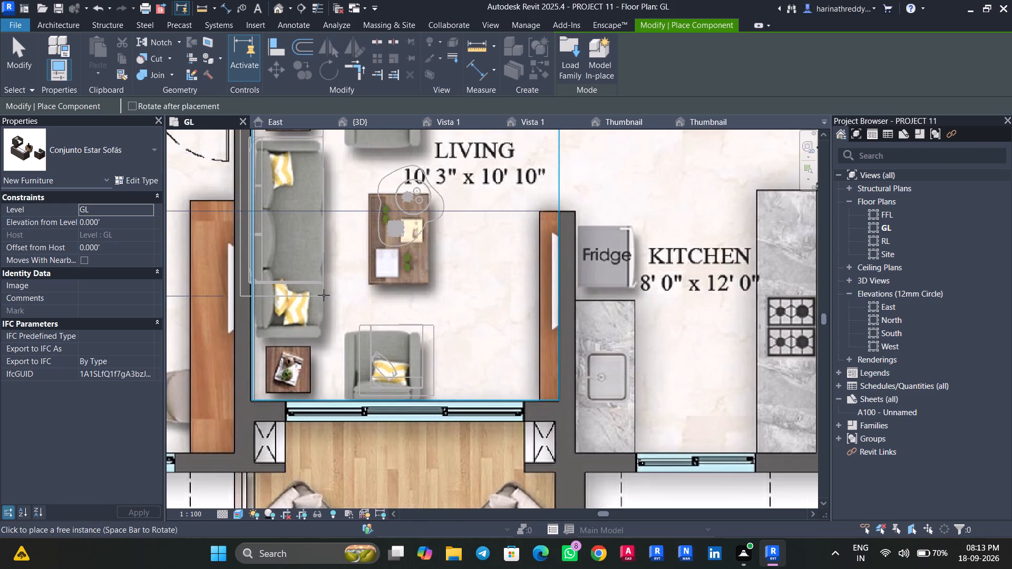
pyautogui.scroll(-4, 324, 295)
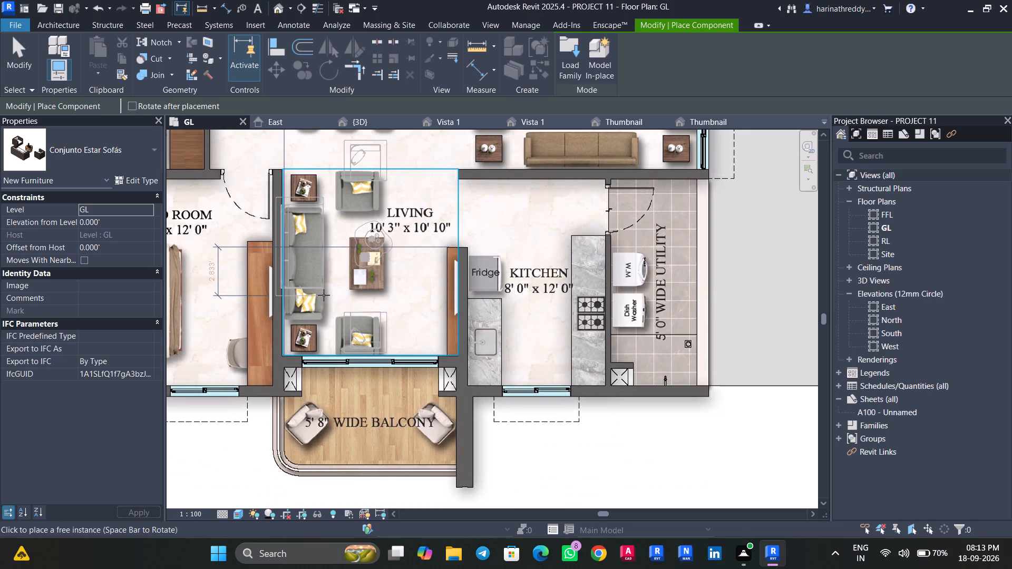
pyautogui.scroll(3, 324, 299)
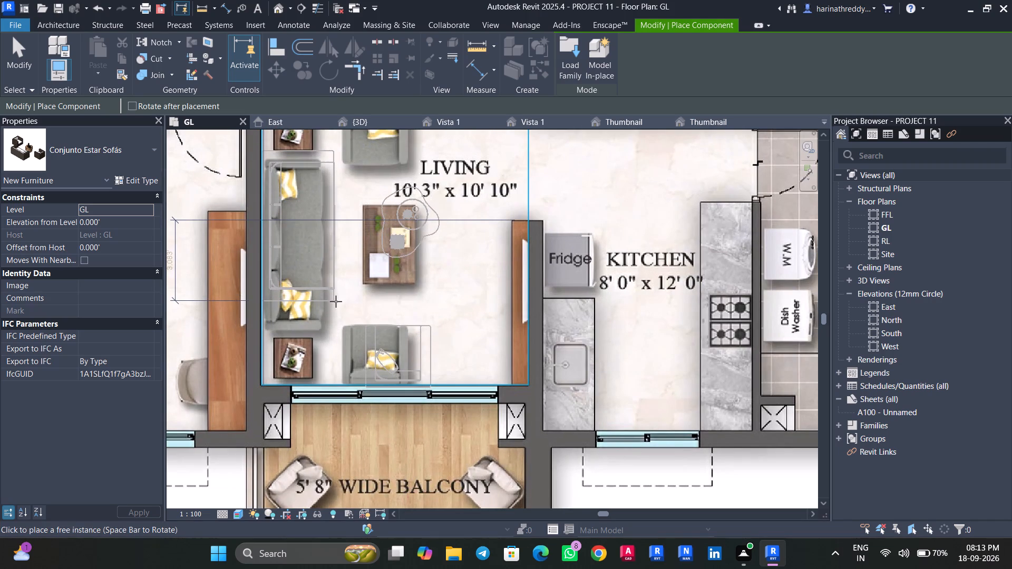
pyautogui.click(336, 301)
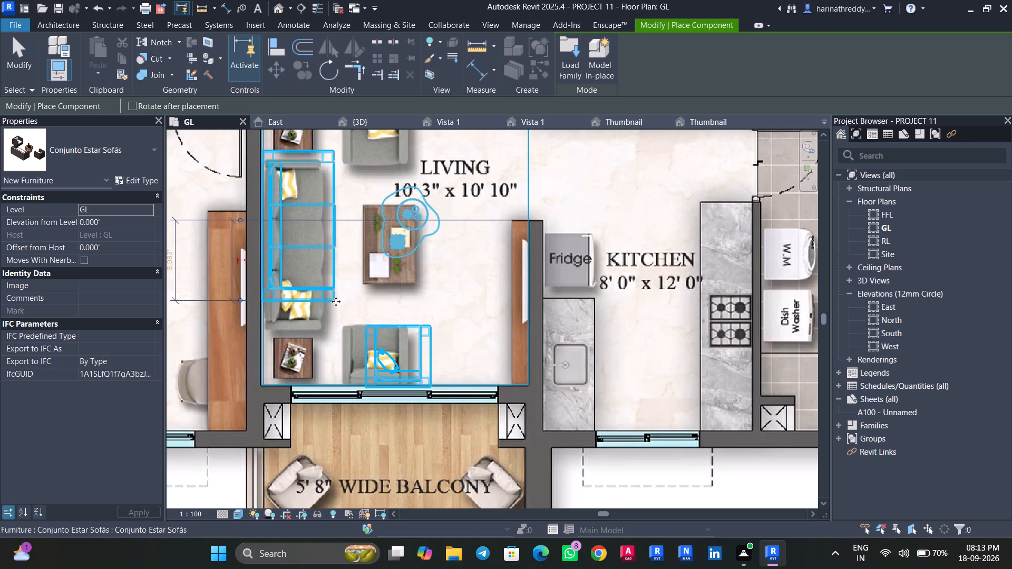
pyautogui.press('Escape')
pyautogui.press('Escape')
pyautogui.press('Escape')
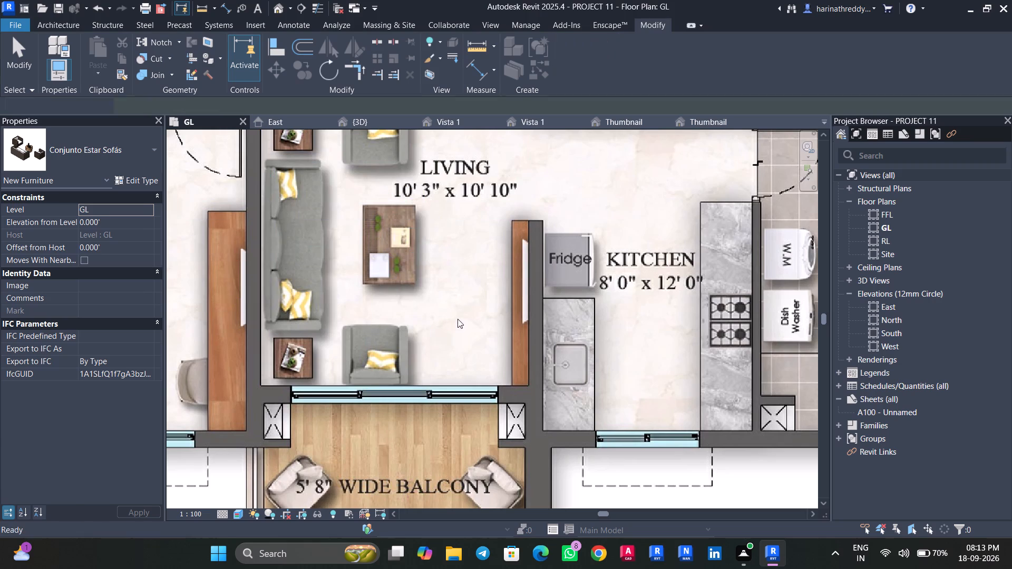
pyautogui.press('Escape')
# Examine the living room's sofa set and TV rack in the 3D view from the dining side.
pyautogui.click(356, 122)
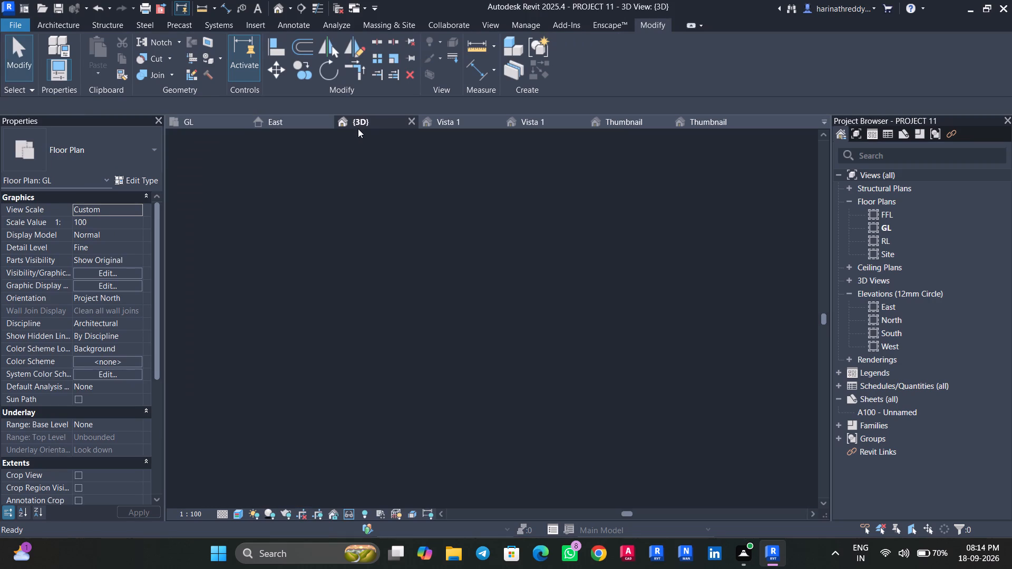
pyautogui.scroll(-9, 480, 288)
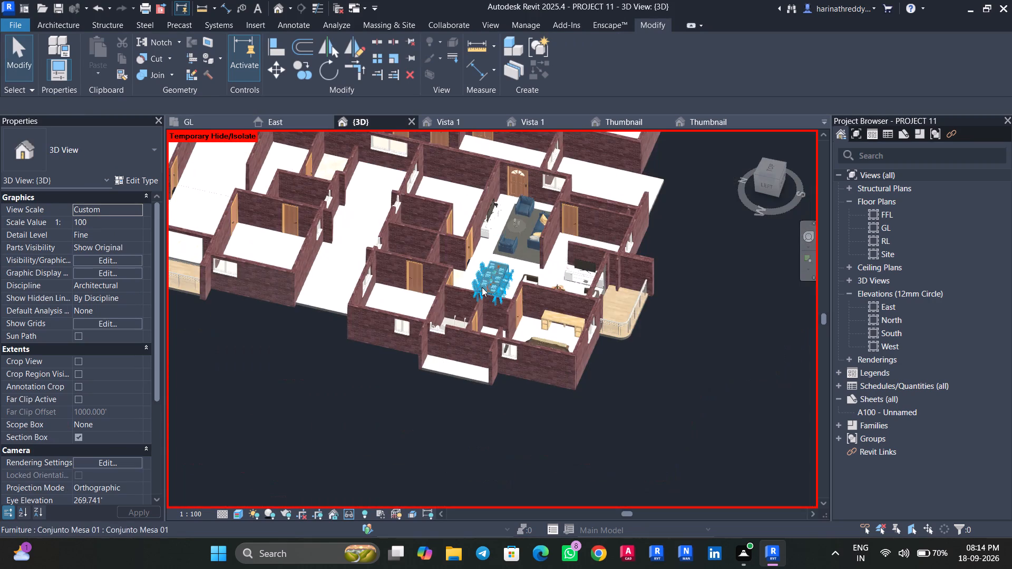
pyautogui.keyDown('shift'); pyautogui.moveTo(366, 425); pyautogui.dragTo(545, 391, button='middle'); pyautogui.keyUp('shift')
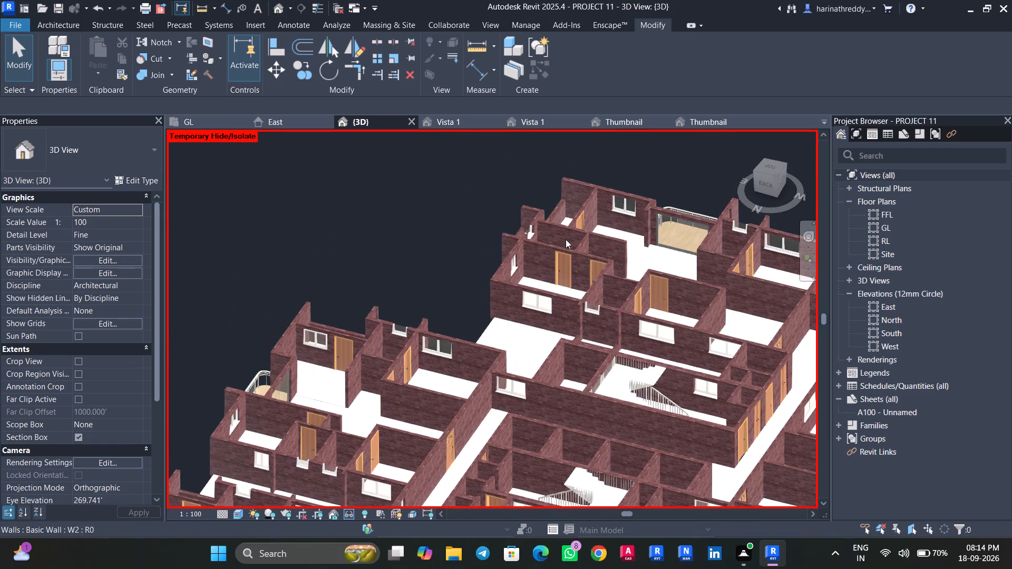
pyautogui.moveTo(640, 156); pyautogui.dragTo(181, 179, button='middle')
pyautogui.scroll(3, 665, 335)
pyautogui.scroll(-1, 664, 335)
pyautogui.scroll(5, 664, 336)
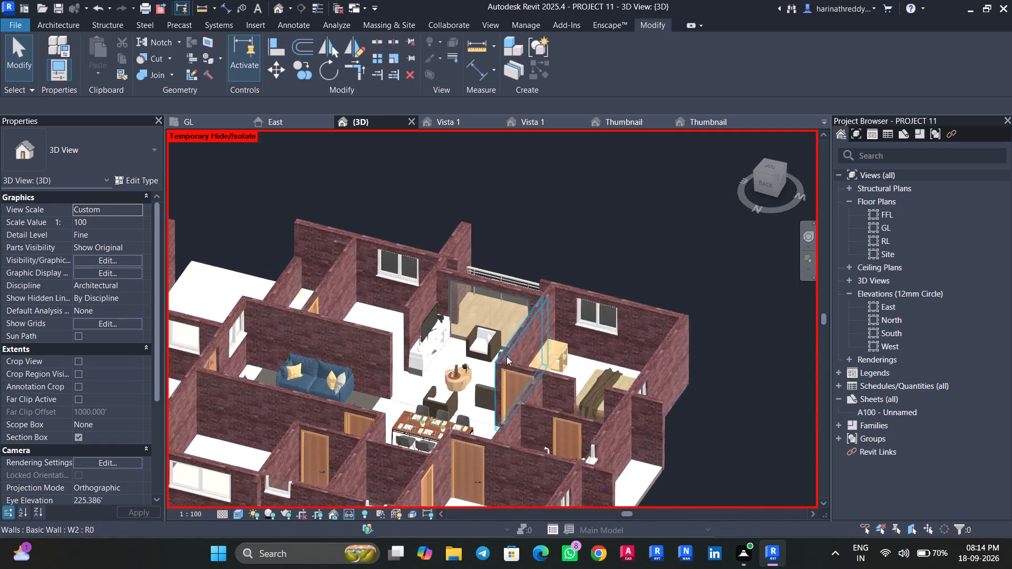
pyautogui.scroll(6, 507, 356)
pyautogui.scroll(-7, 300, 336)
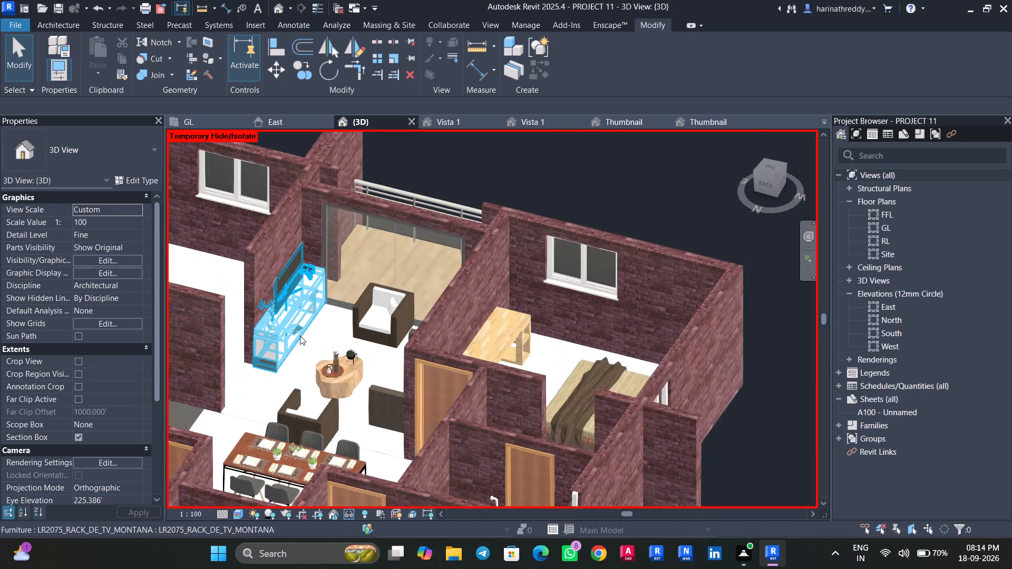
pyautogui.moveTo(301, 363); pyautogui.dragTo(463, 273, button='middle')
pyautogui.scroll(5, 274, 272)
pyautogui.keyDown('shift'); pyautogui.moveTo(335, 256); pyautogui.dragTo(282, 257, button='middle'); pyautogui.keyUp('shift')
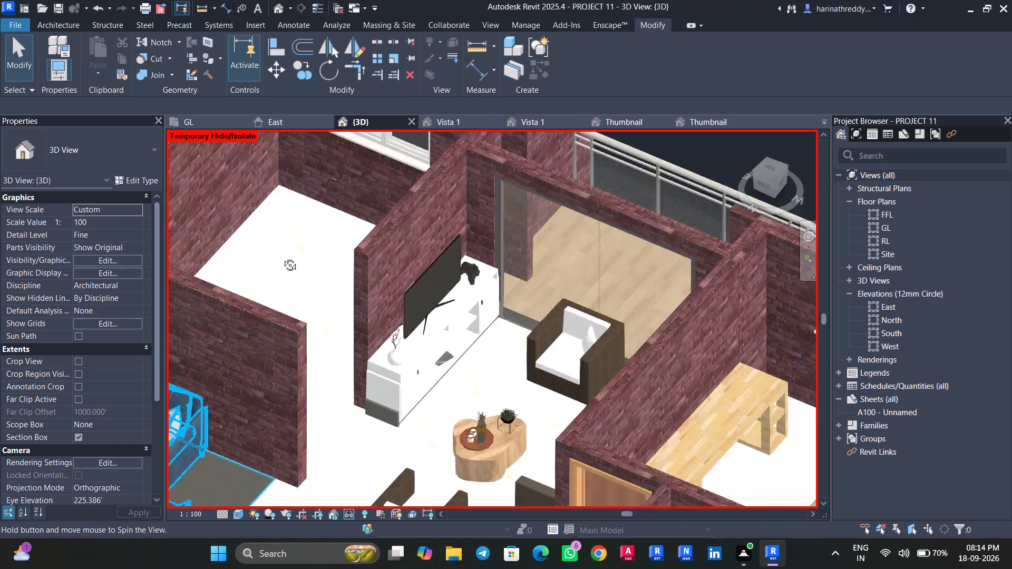
pyautogui.keyDown('shift'); pyautogui.moveTo(282, 257); pyautogui.dragTo(235, 250, button='middle'); pyautogui.keyUp('shift')
# Inspect the drawing room's sofa set and TV rack, and the adjoining dining and living areas, from another side in 3D.
pyautogui.scroll(-15, 295, 264)
pyautogui.moveTo(297, 267); pyautogui.dragTo(398, 265, button='middle')
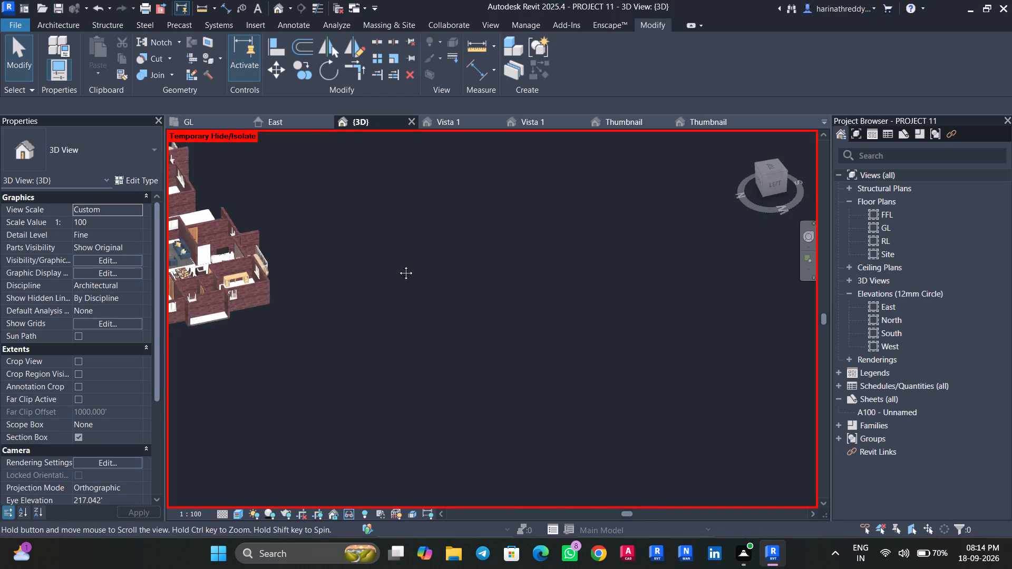
pyautogui.moveTo(398, 265); pyautogui.dragTo(589, 316, button='middle')
pyautogui.scroll(9, 304, 364)
pyautogui.scroll(-3, 492, 353)
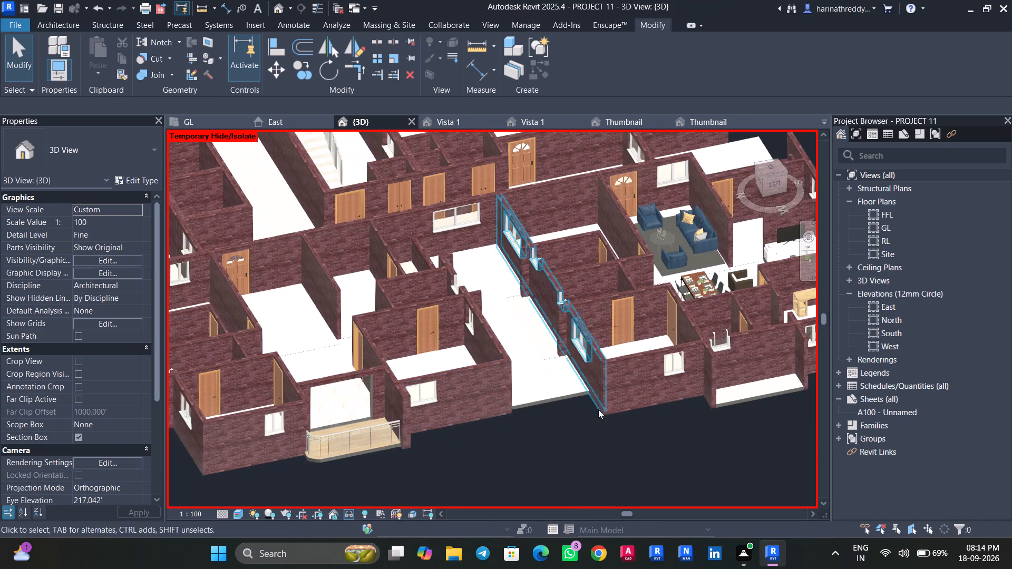
pyautogui.keyDown('shift'); pyautogui.moveTo(627, 420); pyautogui.dragTo(556, 421, button='middle'); pyautogui.keyUp('shift')
pyautogui.moveTo(657, 314); pyautogui.dragTo(575, 460, button='middle')
pyautogui.scroll(-1, 657, 315)
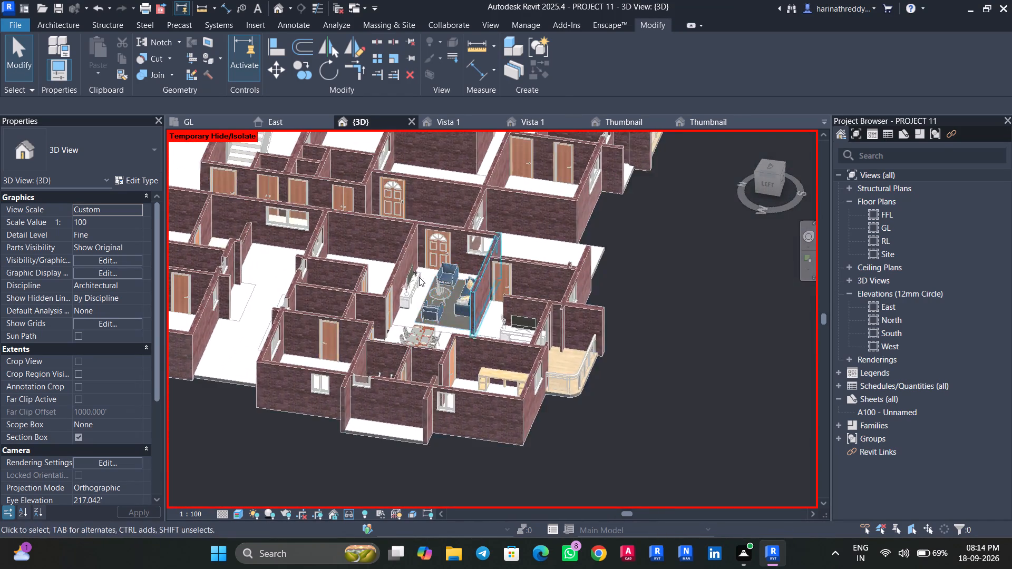
pyautogui.scroll(7, 419, 277)
pyautogui.scroll(-1, 397, 306)
pyautogui.scroll(2, 397, 306)
pyautogui.scroll(4, 220, 391)
pyautogui.scroll(-3, 297, 356)
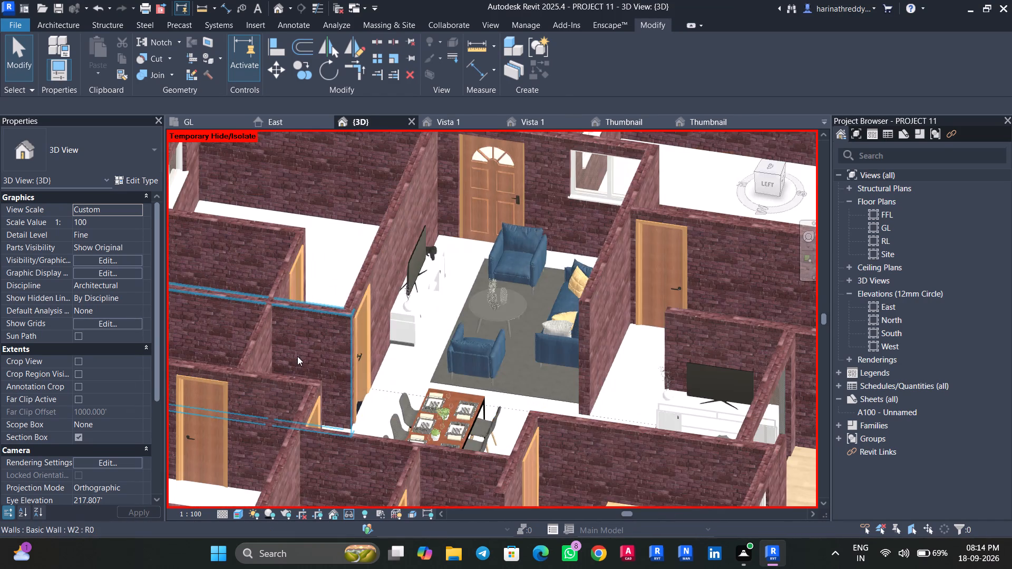
pyautogui.scroll(-3, 297, 356)
pyautogui.scroll(3, 497, 357)
pyautogui.moveTo(612, 377); pyautogui.dragTo(564, 337, button='middle')
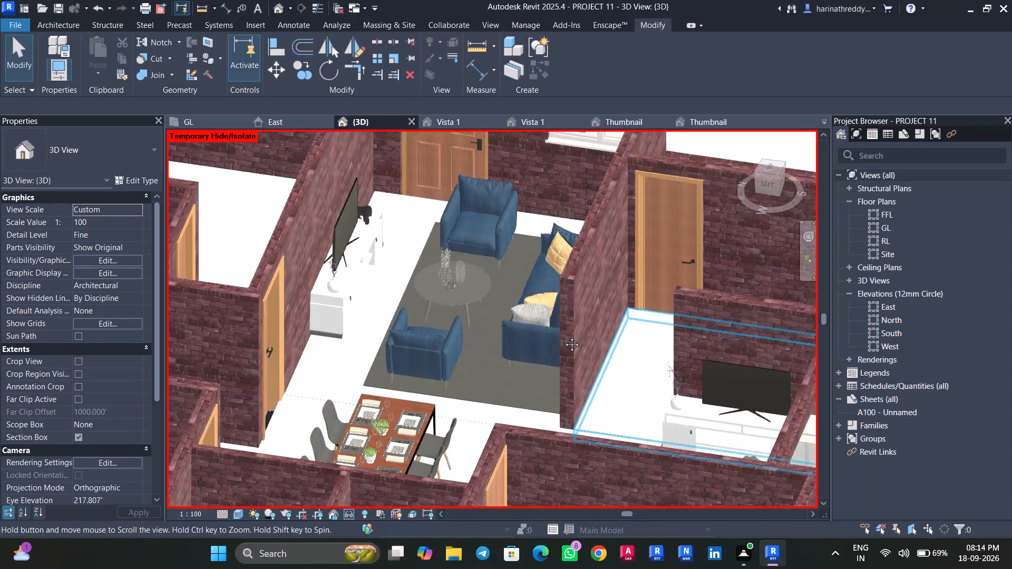
pyautogui.moveTo(564, 337); pyautogui.dragTo(436, 237, button='middle')
pyautogui.scroll(-5, 436, 237)
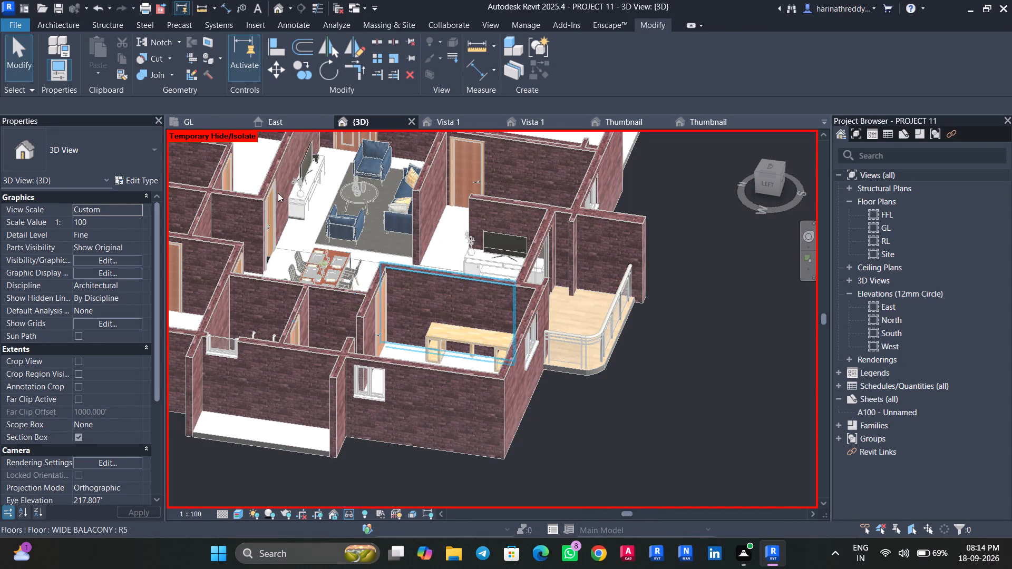
# In the GL floor plan, place the LR2078 TWIN COOLING PLUS_SAMSUNG refrigerator over the kitchen's drawn fridge, rotated with its back against the living-room wall.
pyautogui.click(209, 122)
pyautogui.scroll(-4, 480, 322)
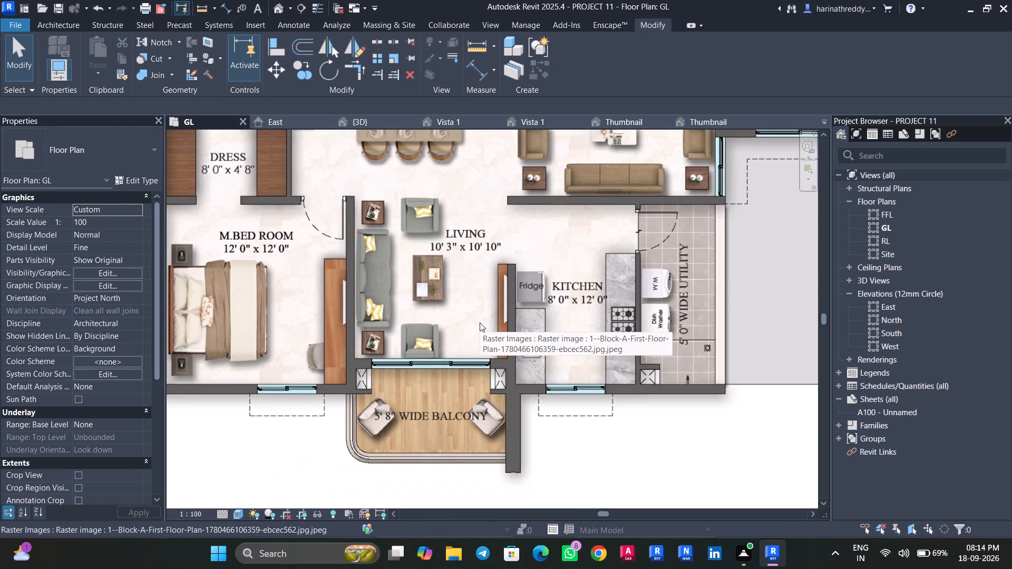
pyautogui.write('cm')
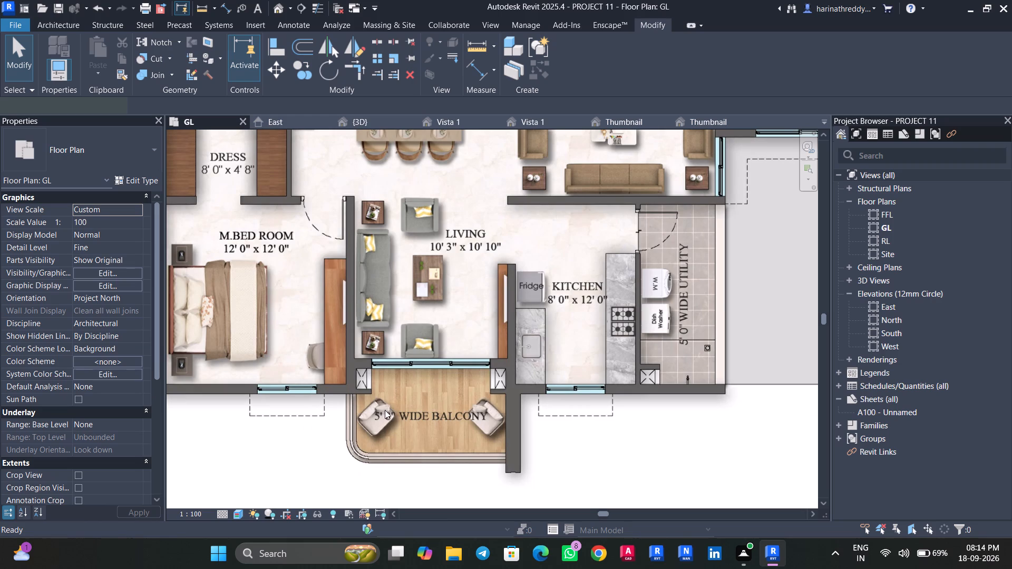
pyautogui.scroll(8, 382, 417)
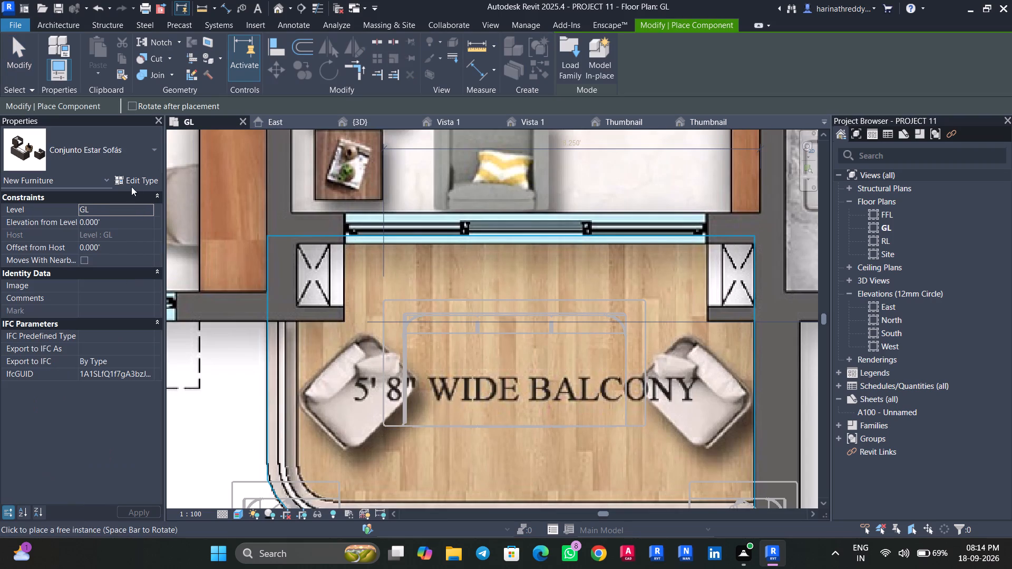
pyautogui.click(116, 144)
pyautogui.scroll(11, 44, 321)
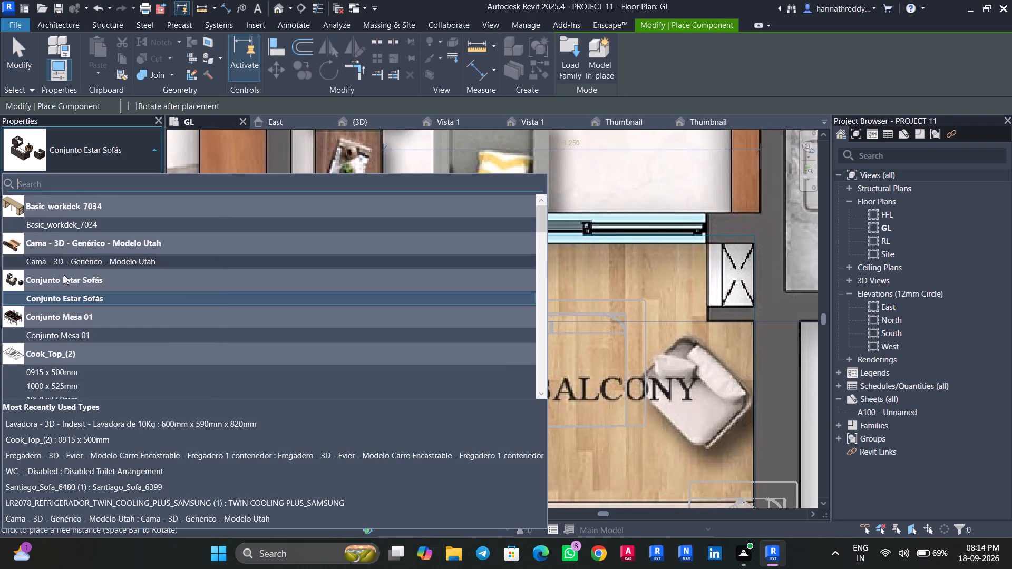
pyautogui.scroll(-1, 66, 316)
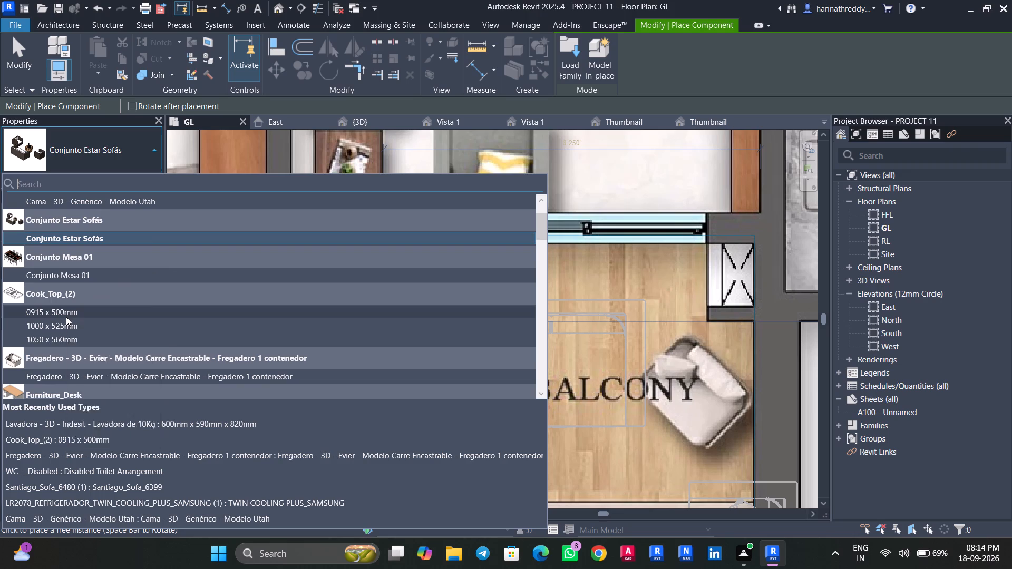
pyautogui.scroll(-3, 65, 316)
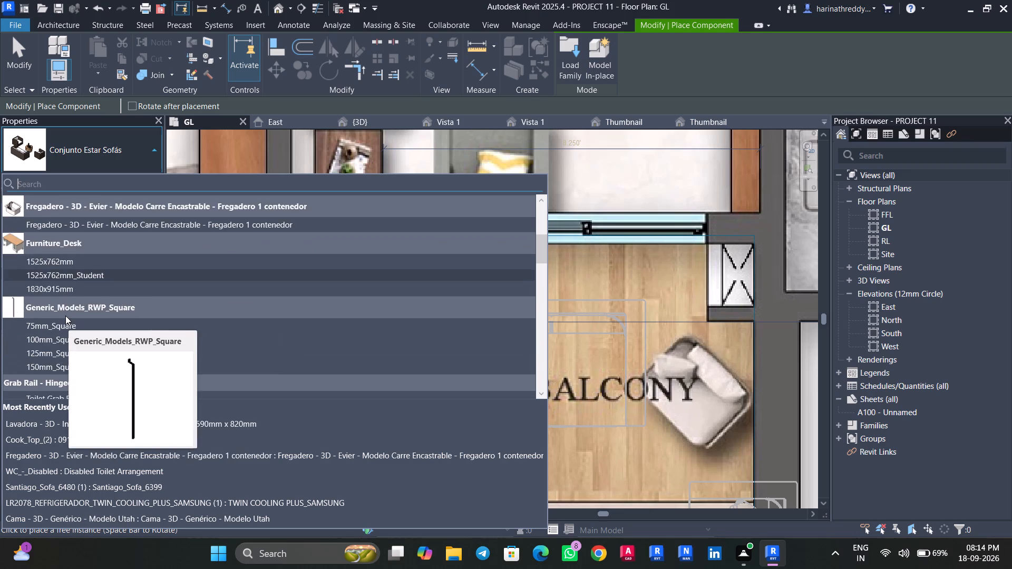
pyautogui.scroll(-4, 65, 316)
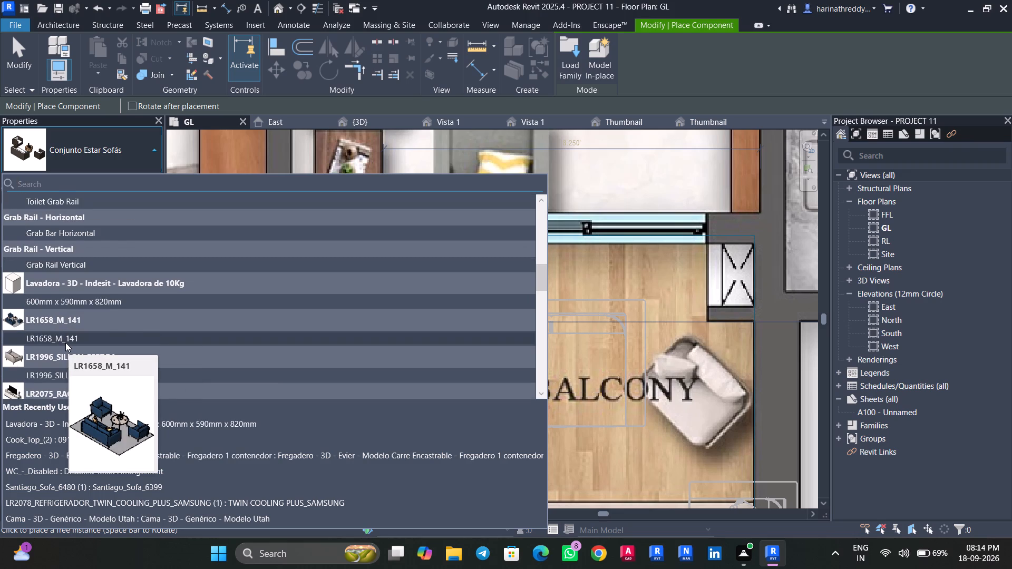
pyautogui.scroll(-2, 65, 342)
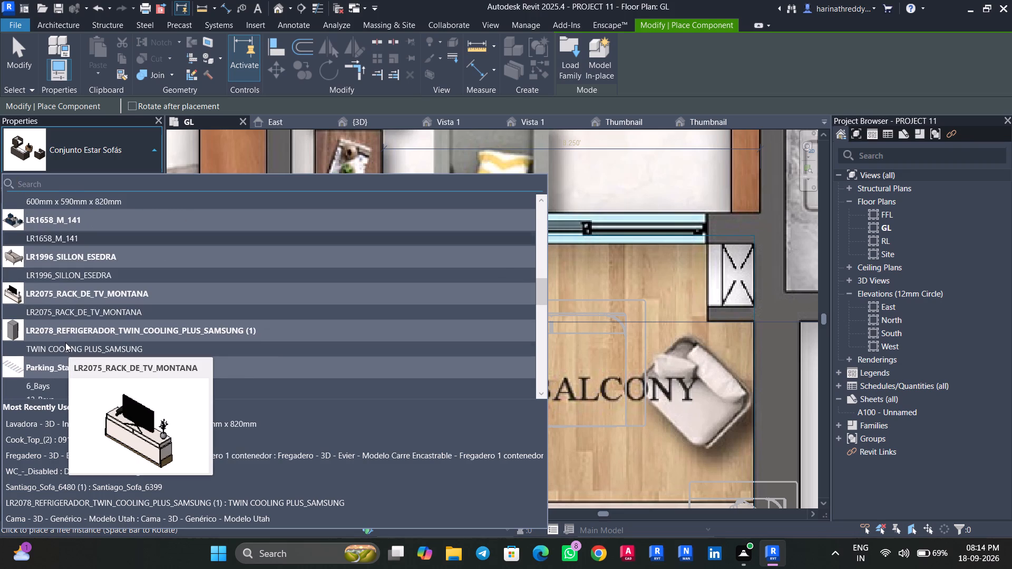
pyautogui.scroll(-2, 67, 347)
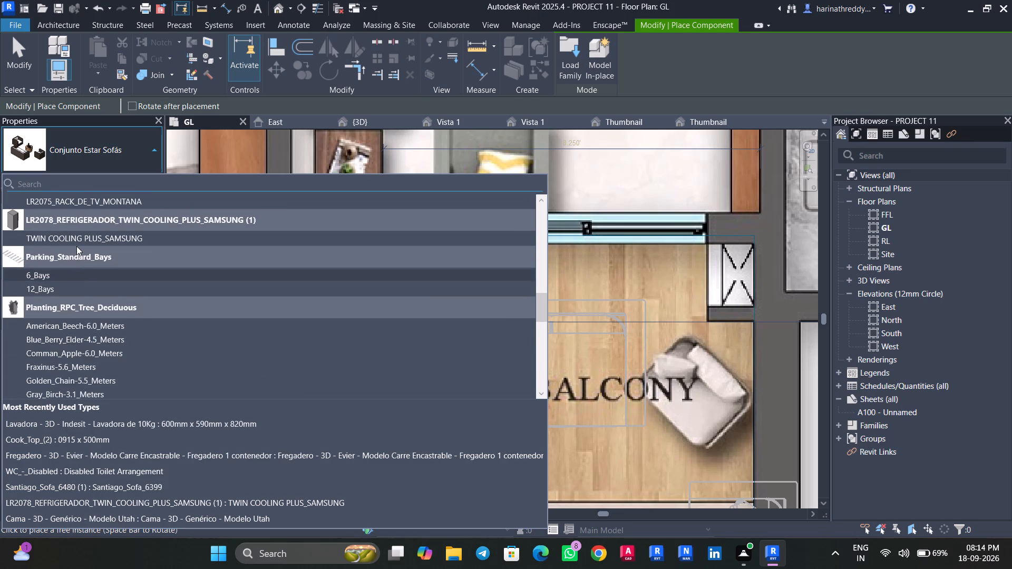
pyautogui.click(77, 240)
pyautogui.scroll(-8, 349, 335)
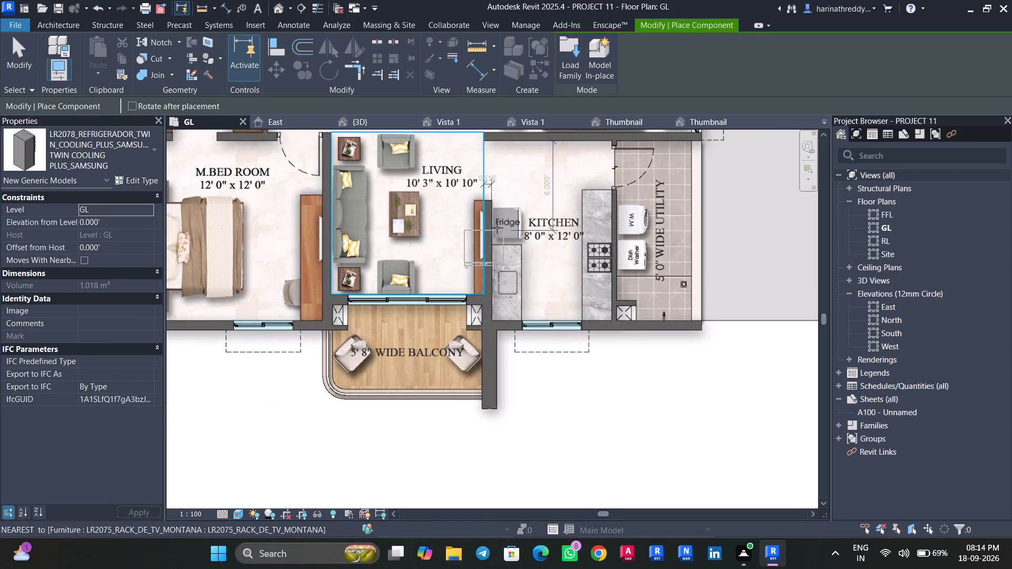
pyautogui.scroll(1, 498, 226)
pyautogui.press('space')
pyautogui.scroll(9, 509, 213)
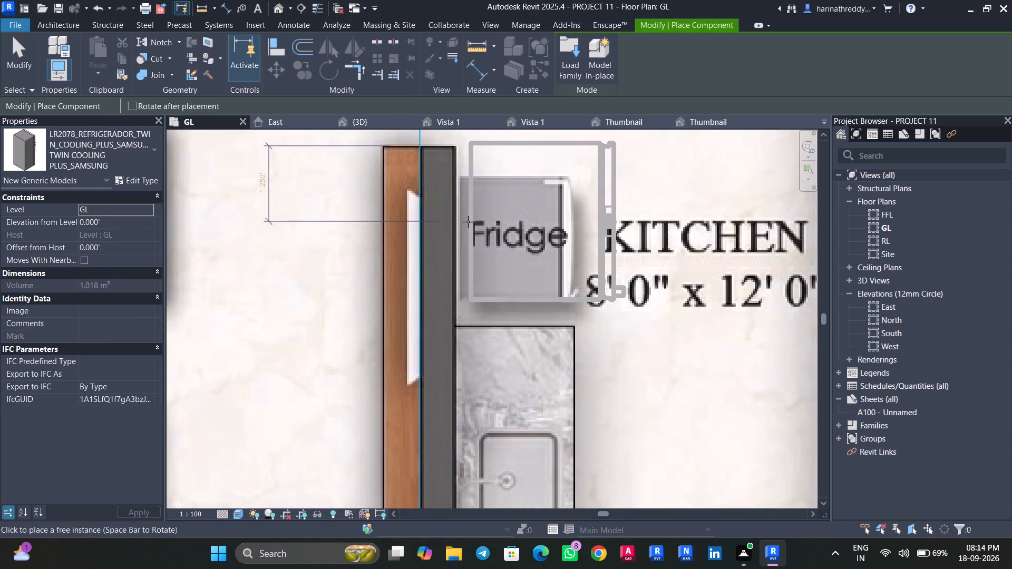
pyautogui.click(456, 236)
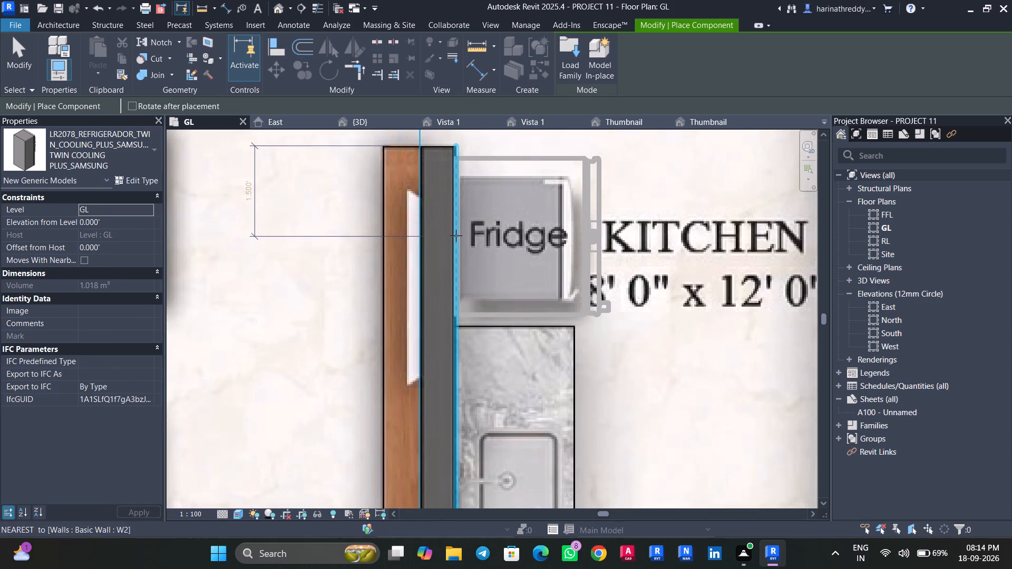
pyautogui.scroll(-8, 456, 236)
pyautogui.press('Escape')
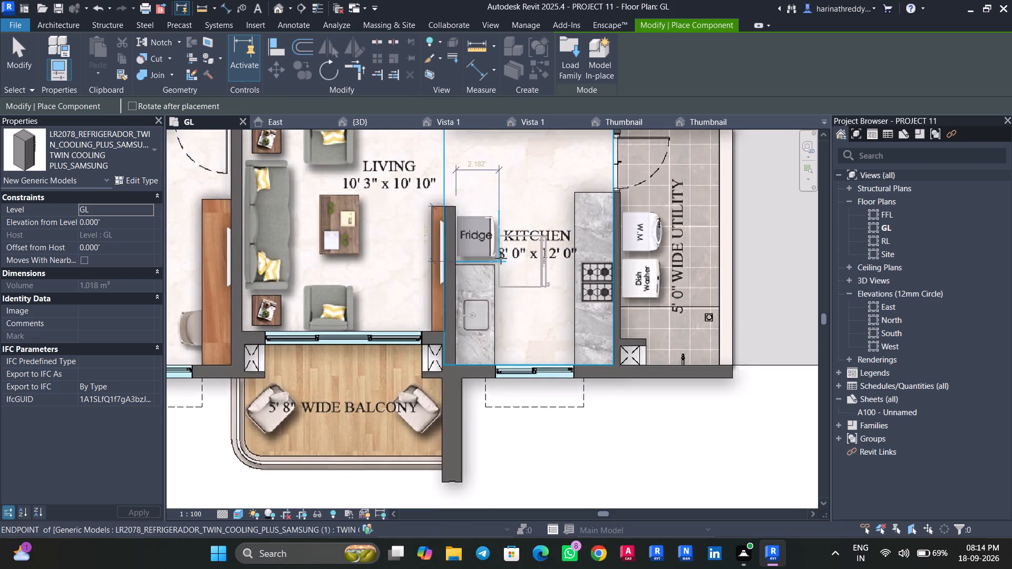
pyautogui.press('Escape')
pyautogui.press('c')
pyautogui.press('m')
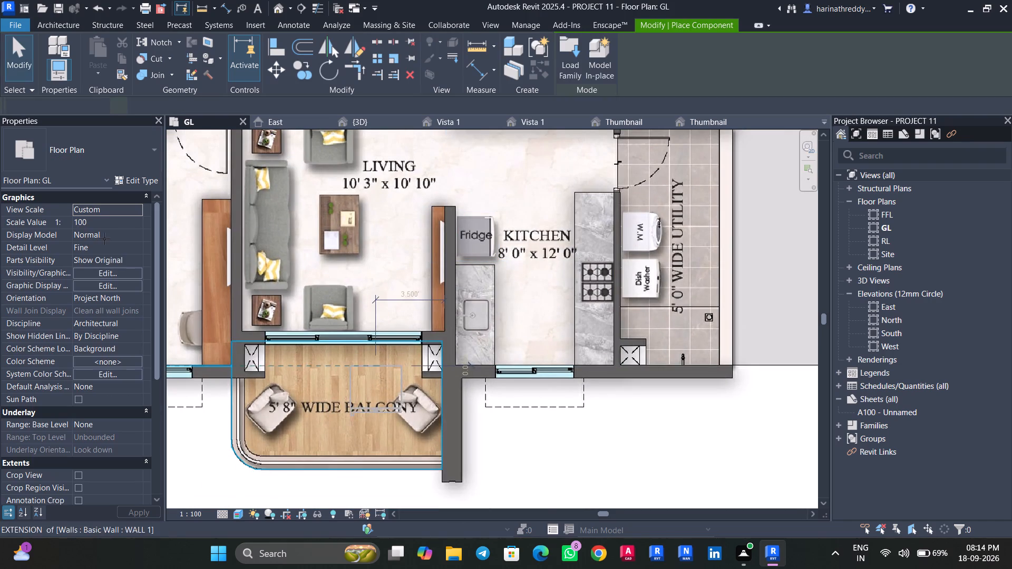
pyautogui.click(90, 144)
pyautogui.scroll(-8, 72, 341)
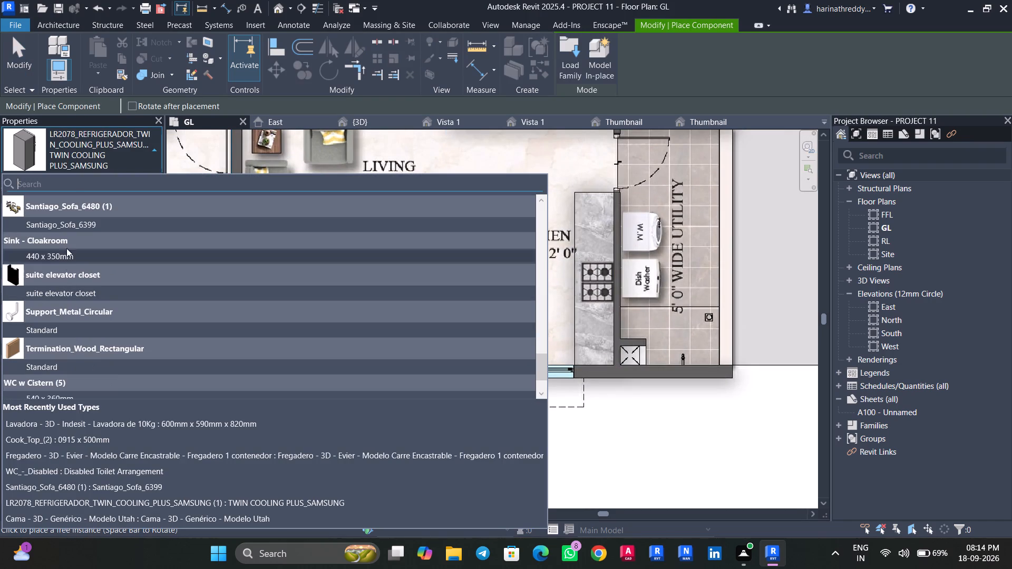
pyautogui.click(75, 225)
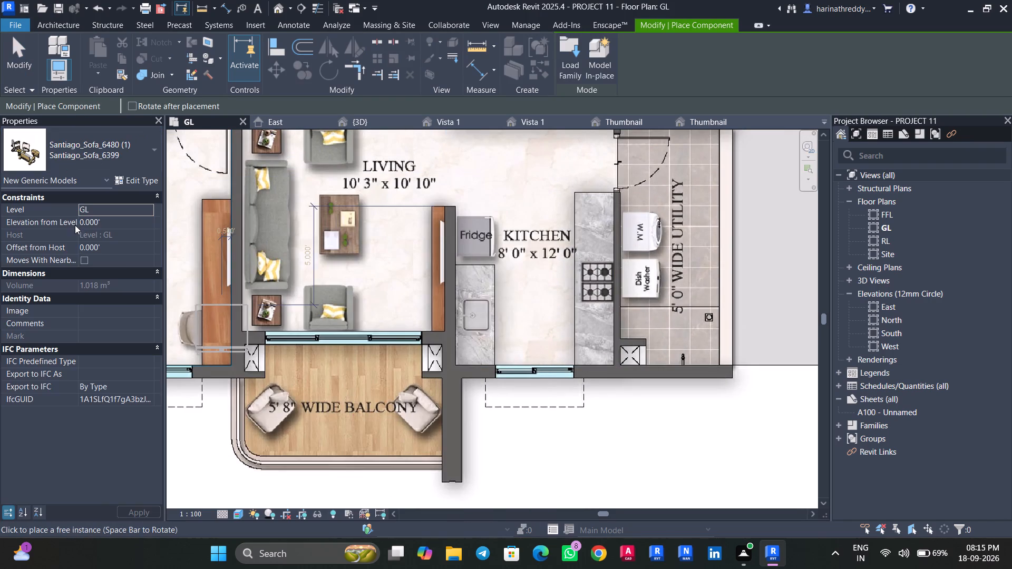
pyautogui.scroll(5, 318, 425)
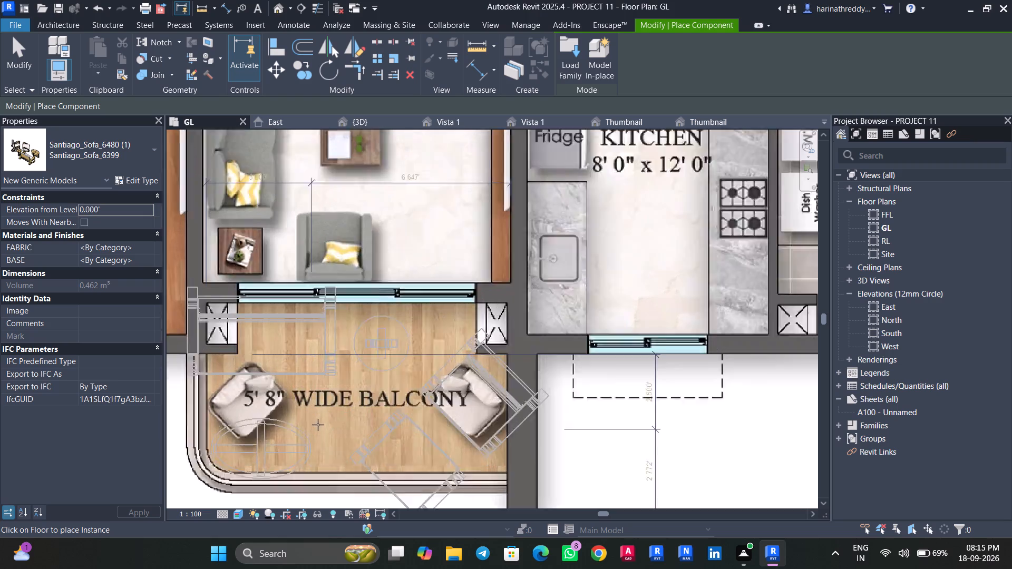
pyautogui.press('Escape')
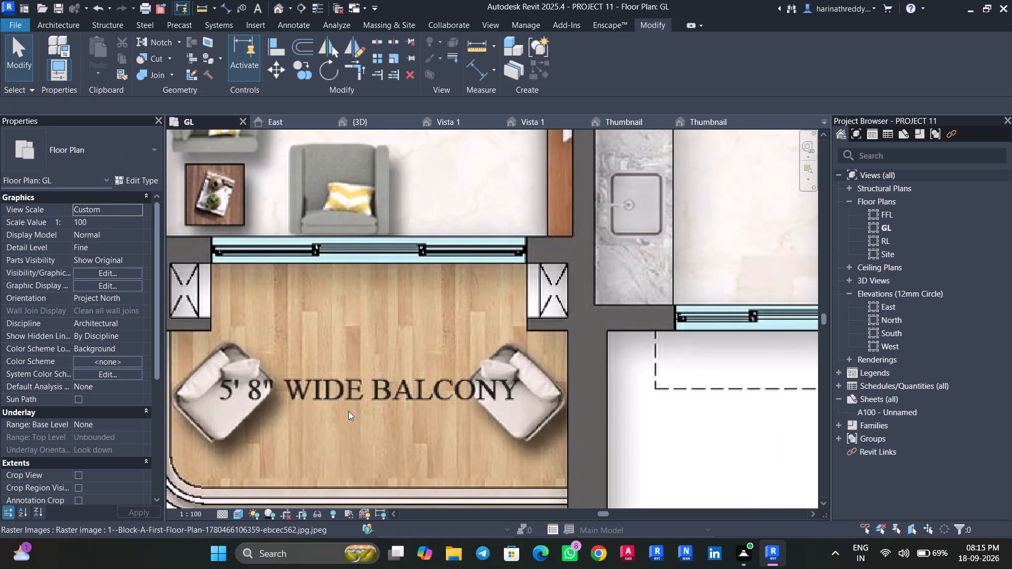
# Place an LR1996_SILLON_ESEDRA armchair over the drawn chair at the bedroom-side end of the 5' 8" wide balcony, rotated to face across it.
pyautogui.write('cm')
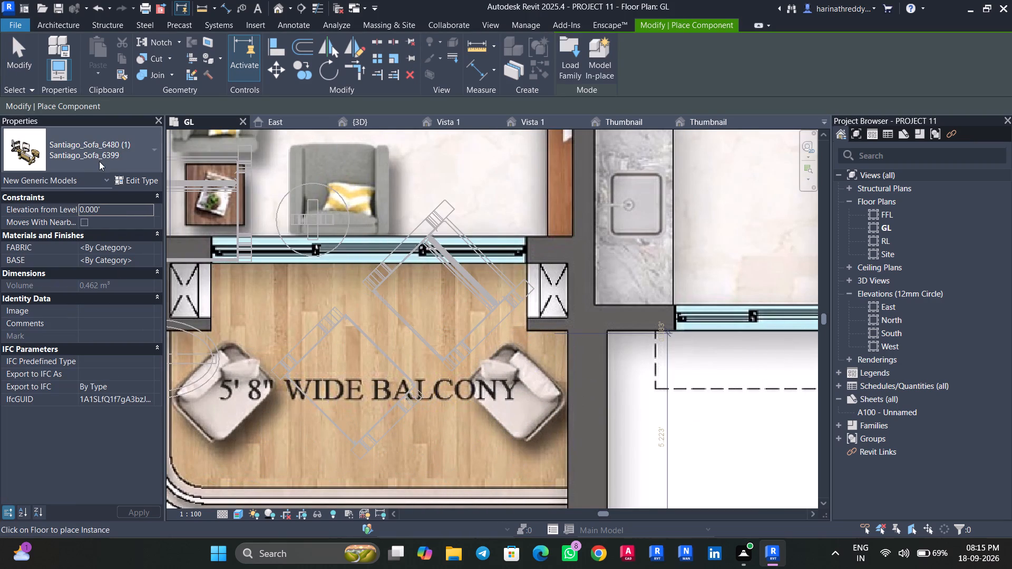
pyautogui.click(101, 156)
pyautogui.scroll(20, 53, 288)
pyautogui.scroll(11, 53, 288)
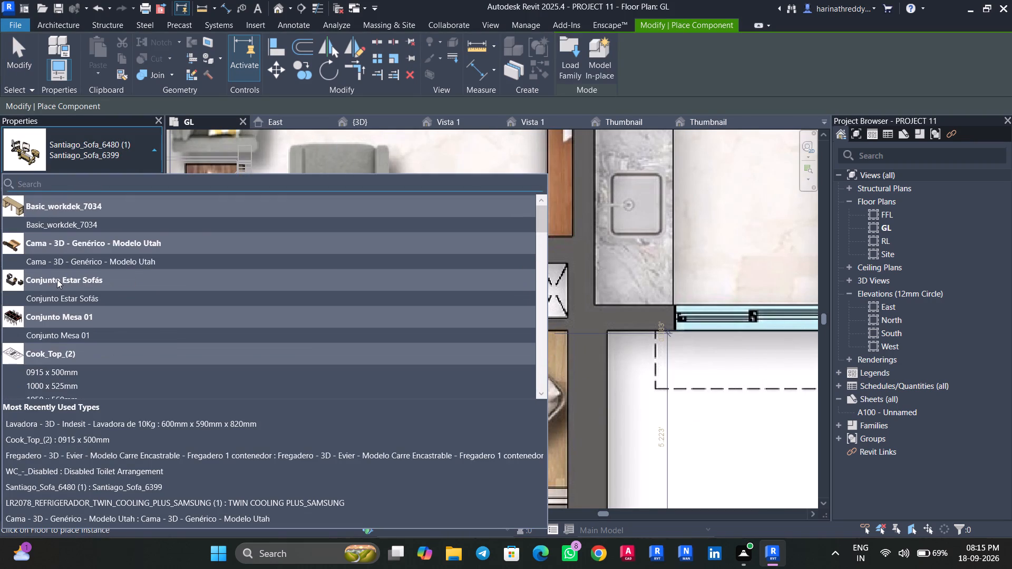
pyautogui.scroll(-18, 57, 279)
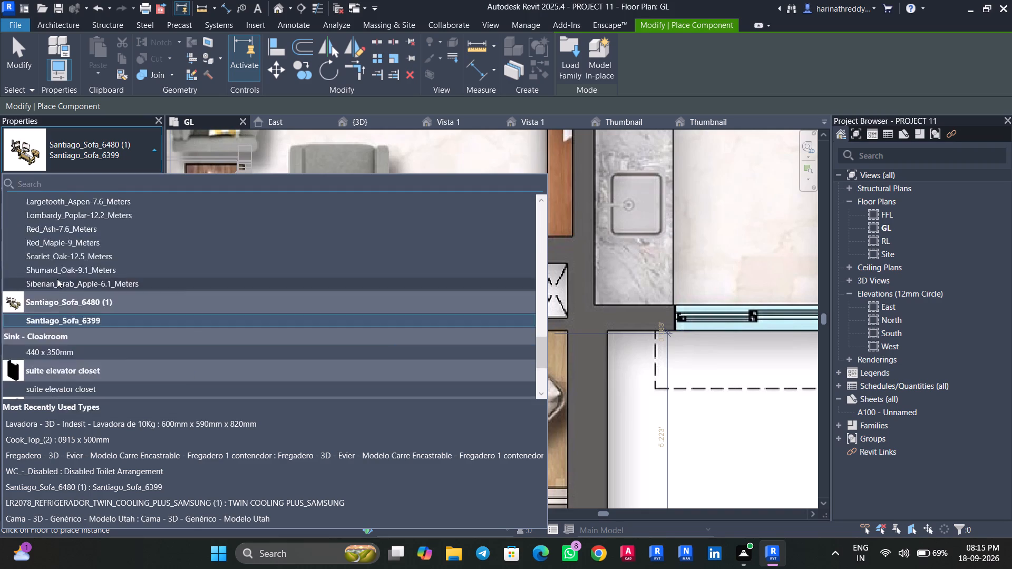
pyautogui.scroll(-3, 57, 279)
pyautogui.scroll(-2, 71, 337)
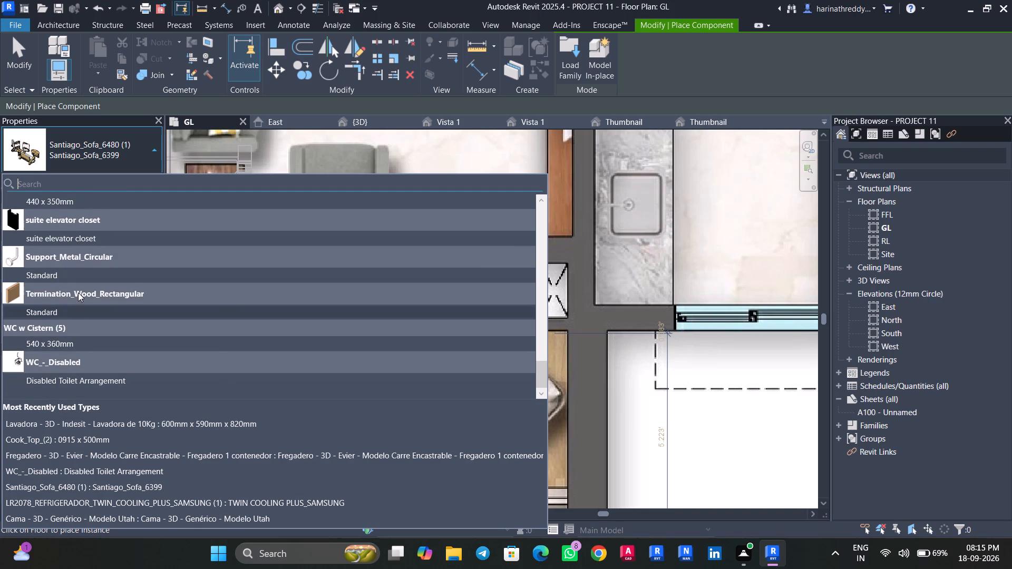
pyautogui.scroll(2, 85, 246)
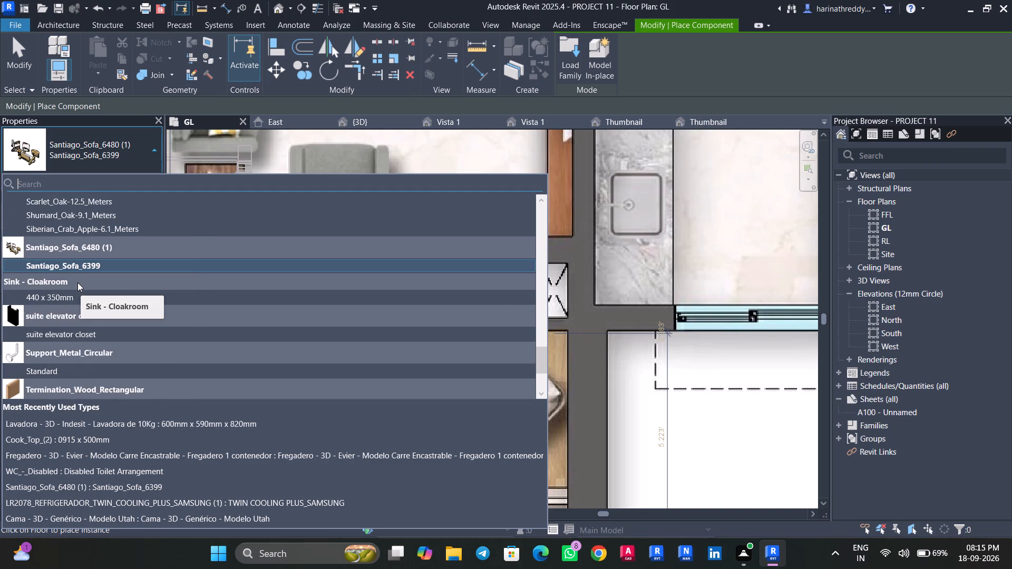
pyautogui.scroll(9, 75, 326)
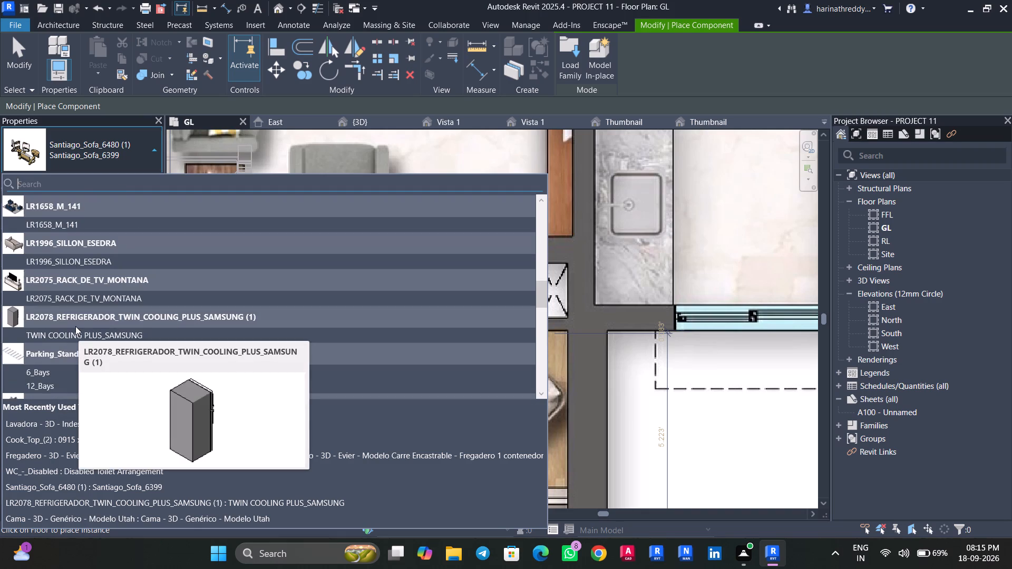
pyautogui.click(84, 261)
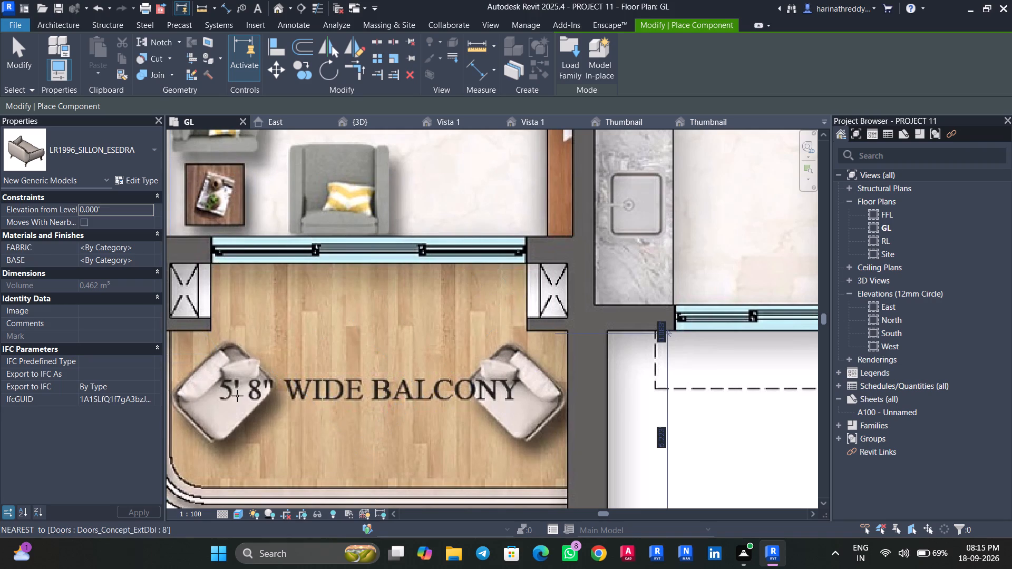
pyautogui.press('space')
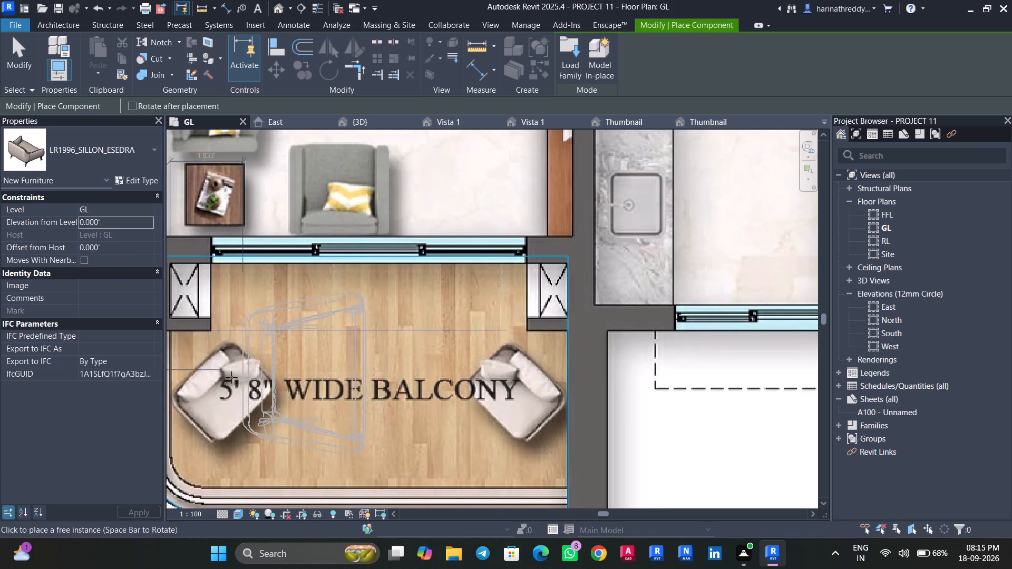
pyautogui.moveTo(222, 384); pyautogui.dragTo(255, 369, button='middle')
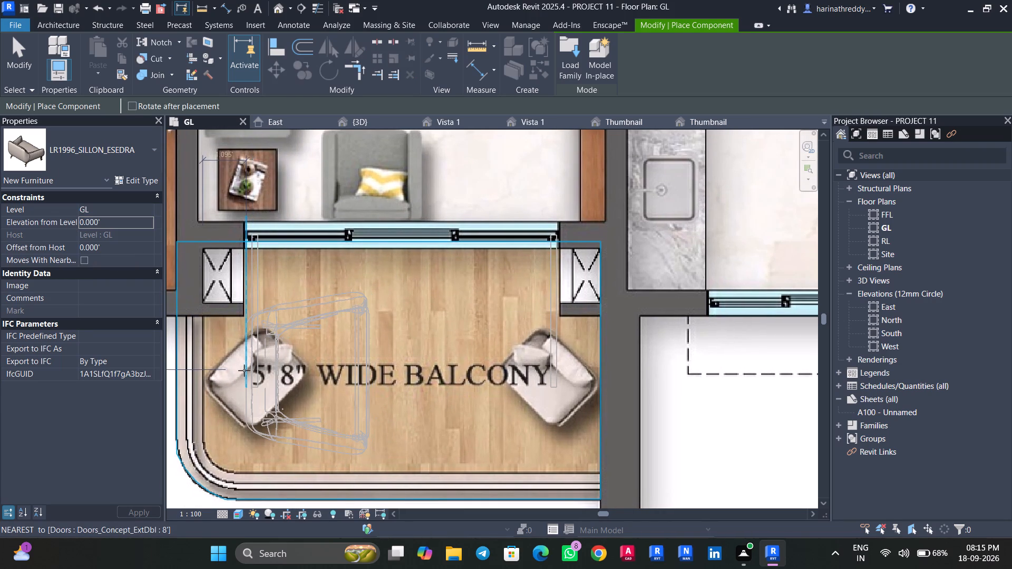
pyautogui.click(245, 371)
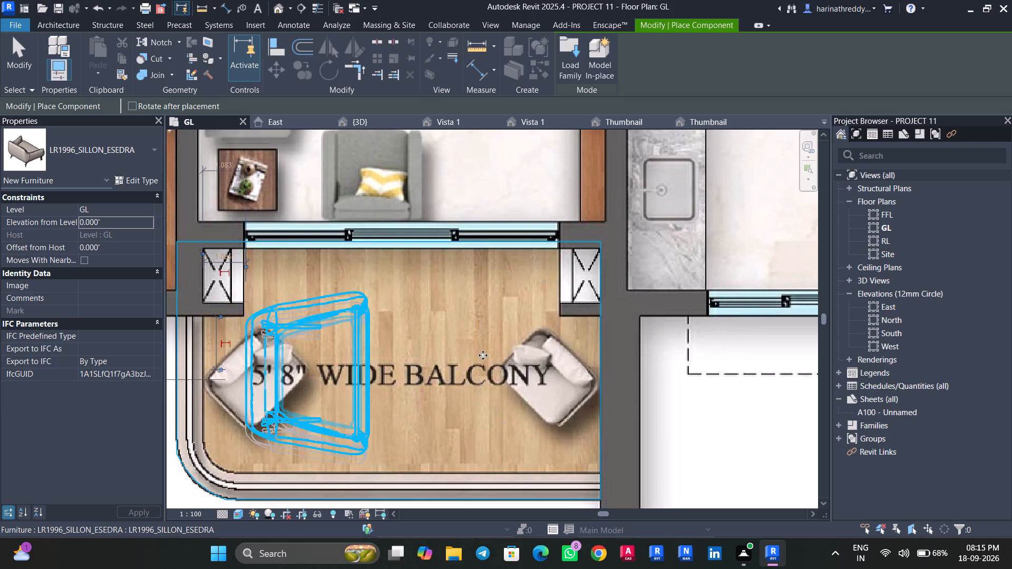
# Place a second LR1996_SILLON_ESEDRA armchair at the balcony's kitchen-side end, rotated at an angle towards the first one, and end placement.
pyautogui.press('space')
pyautogui.press('space')
pyautogui.press('space')
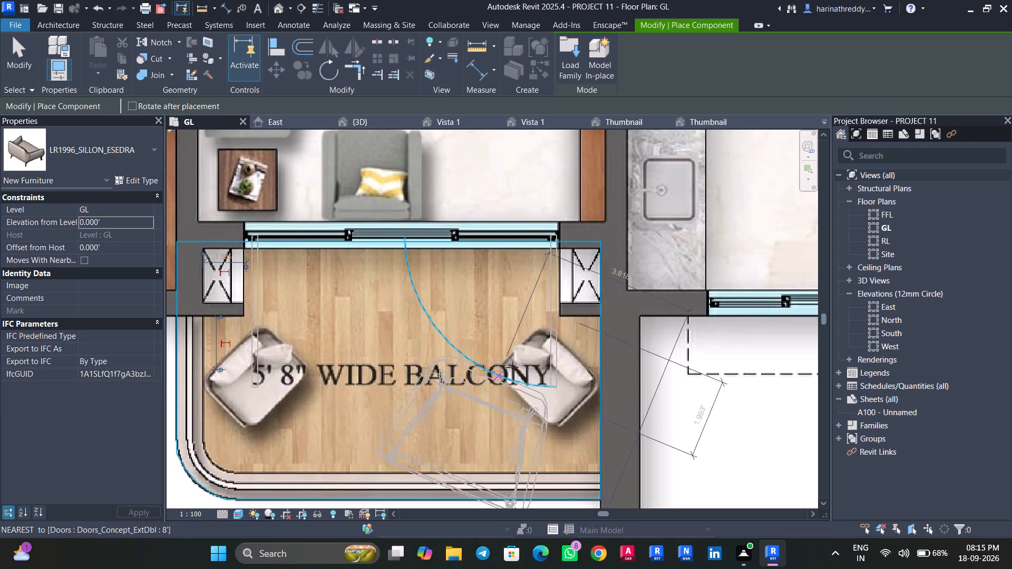
pyautogui.click(533, 308)
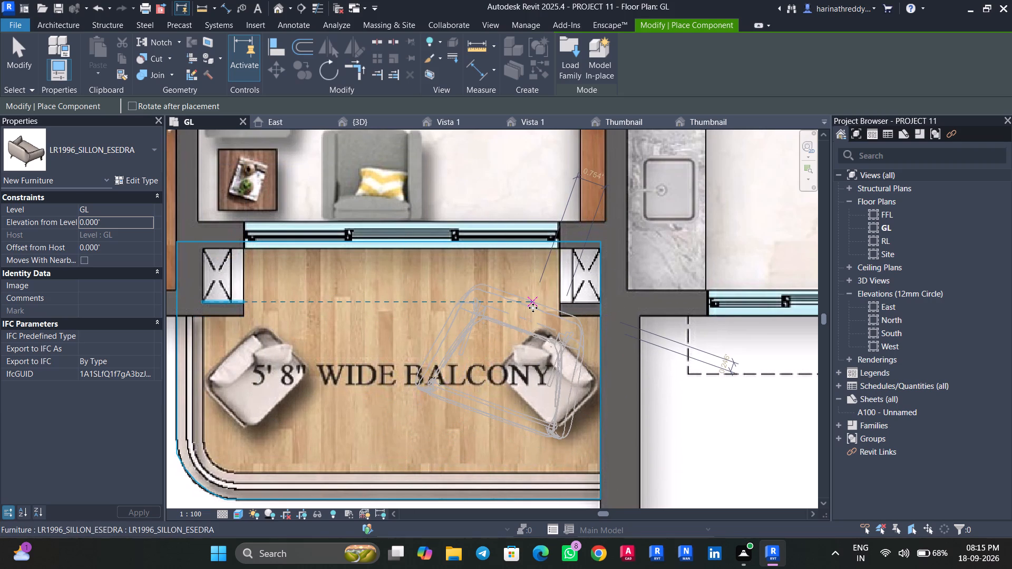
pyautogui.press('Escape')
pyautogui.press('Escape')
pyautogui.press('Escape')
pyautogui.press('Escape')
pyautogui.press('Escape')
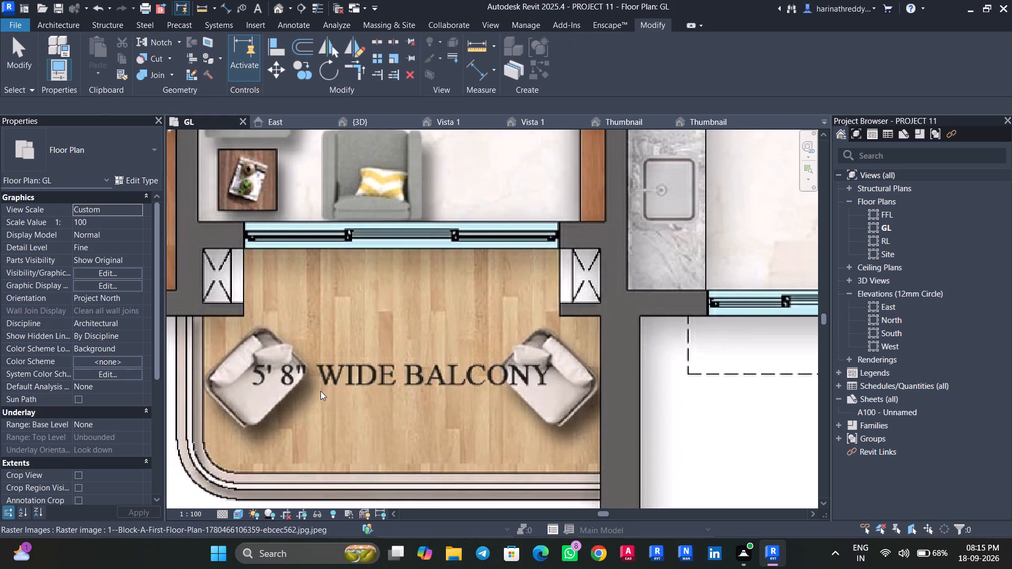
# Set the floor plan raster image's draw layer to Background and deselect it.
pyautogui.scroll(-8, 320, 391)
pyautogui.click(213, 440)
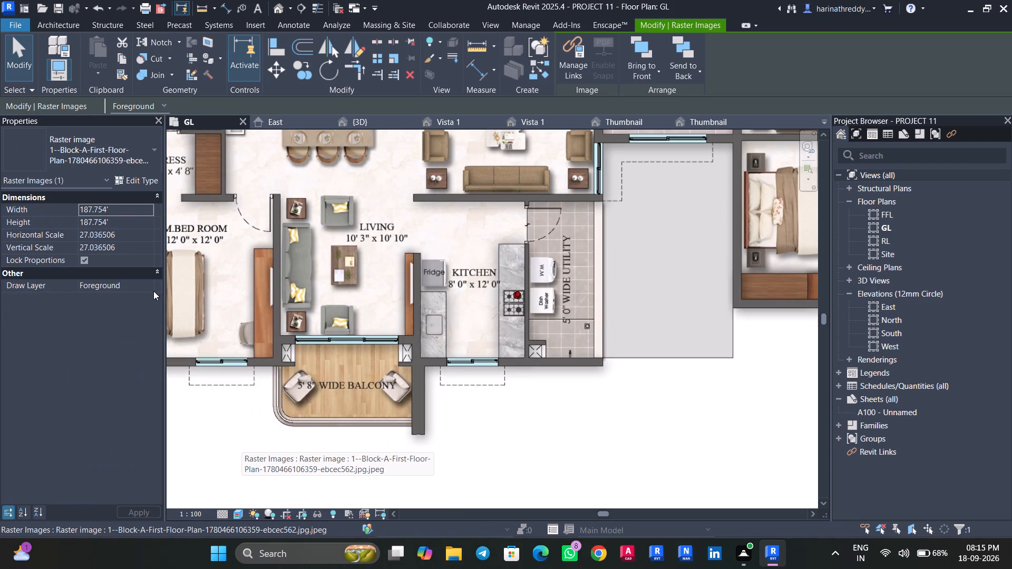
pyautogui.click(149, 286)
pyautogui.click(124, 299)
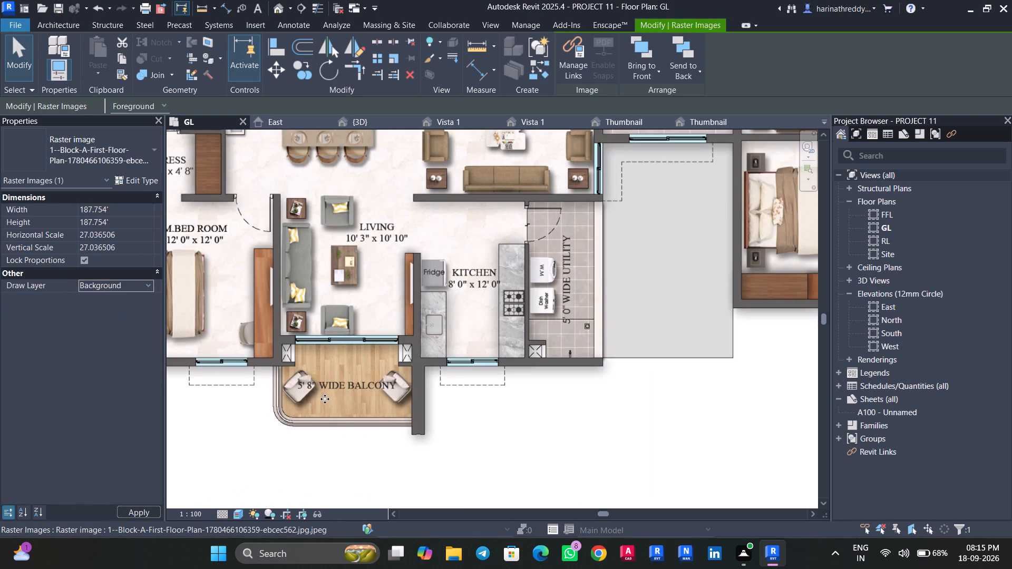
pyautogui.scroll(3, 308, 386)
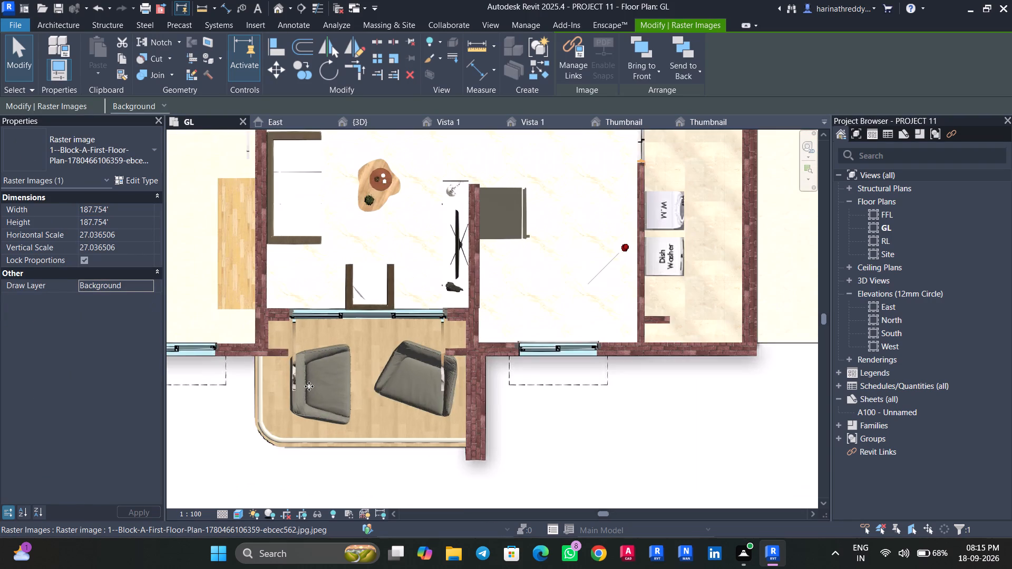
pyautogui.press('Escape')
pyautogui.scroll(4, 308, 406)
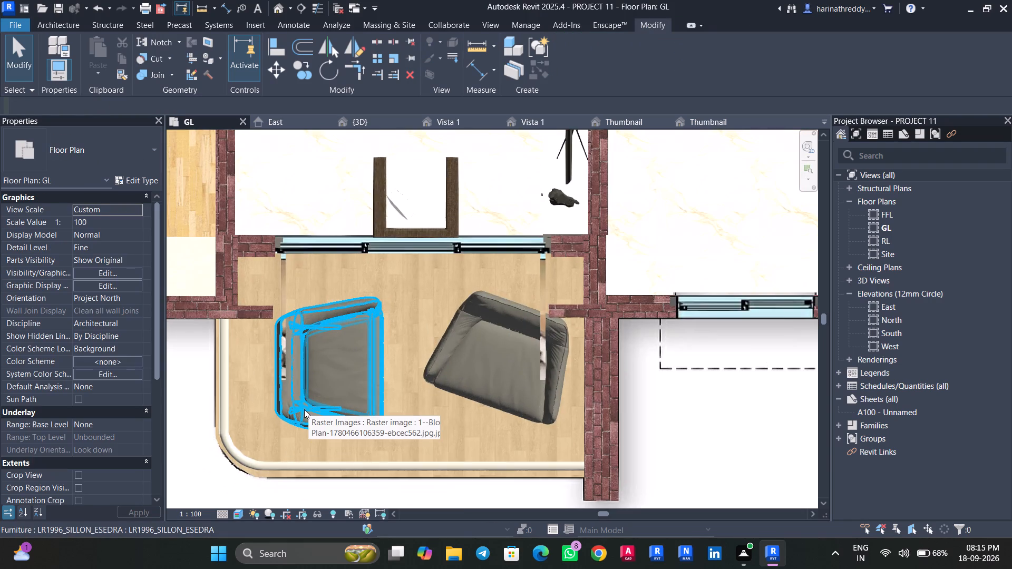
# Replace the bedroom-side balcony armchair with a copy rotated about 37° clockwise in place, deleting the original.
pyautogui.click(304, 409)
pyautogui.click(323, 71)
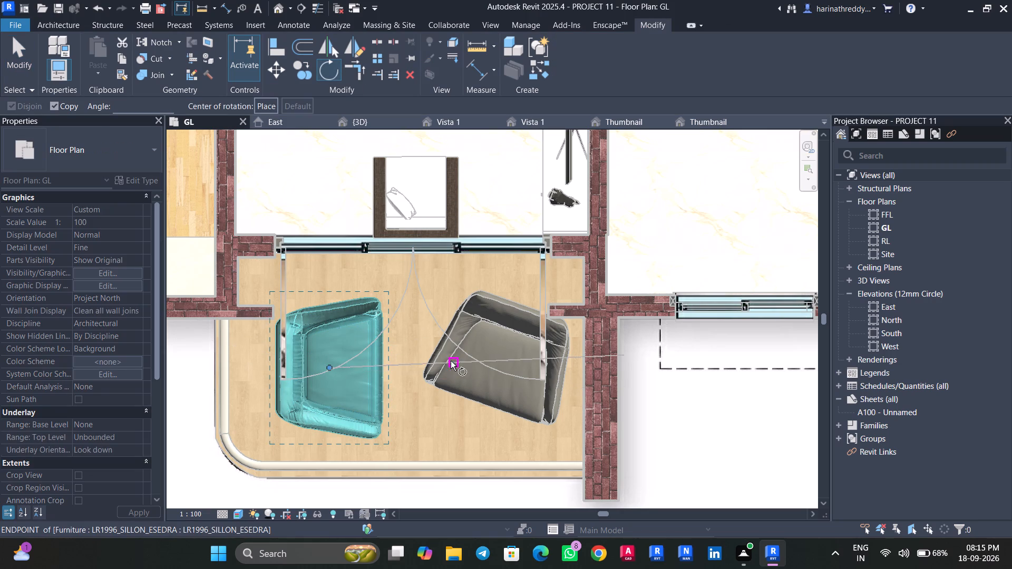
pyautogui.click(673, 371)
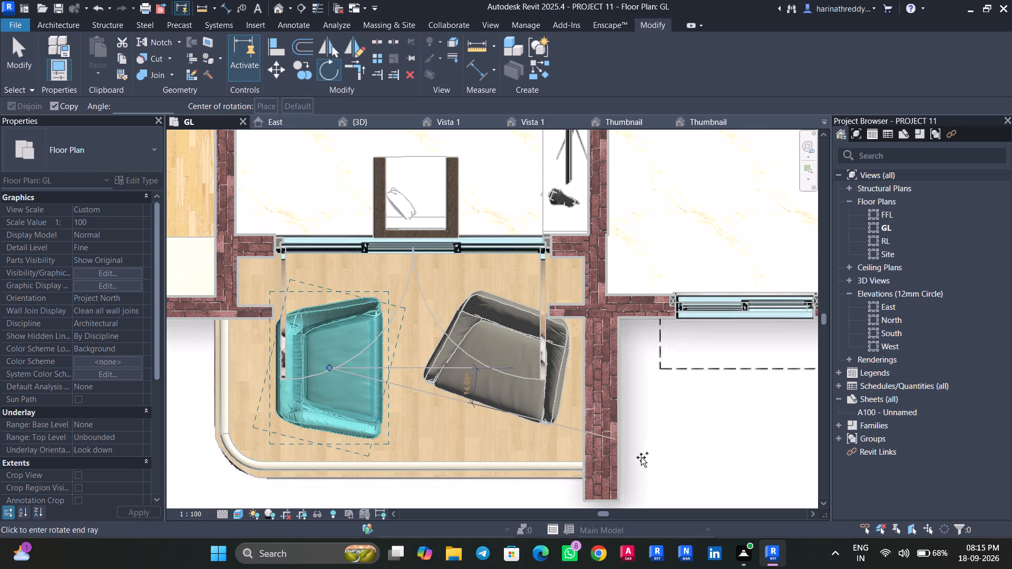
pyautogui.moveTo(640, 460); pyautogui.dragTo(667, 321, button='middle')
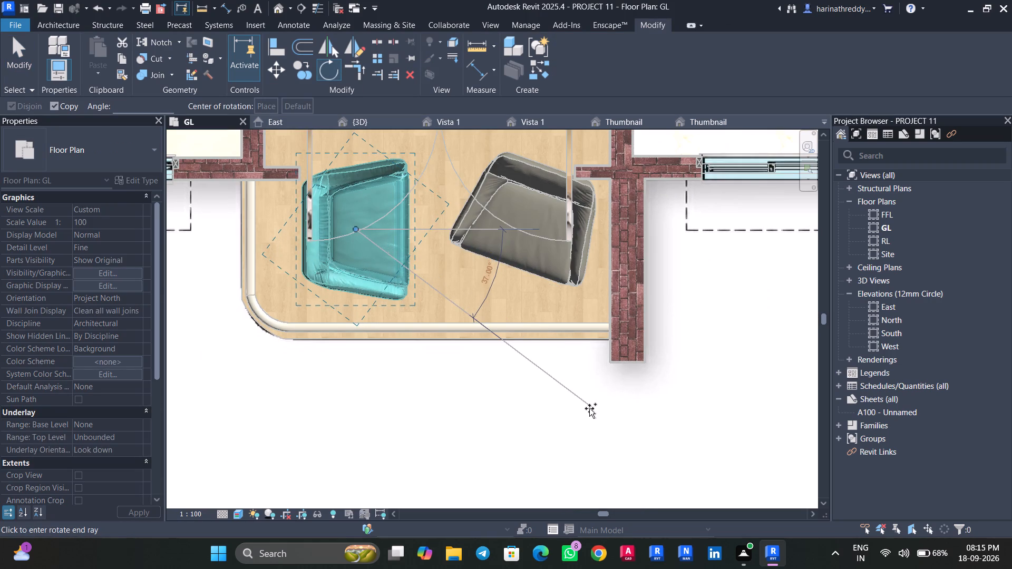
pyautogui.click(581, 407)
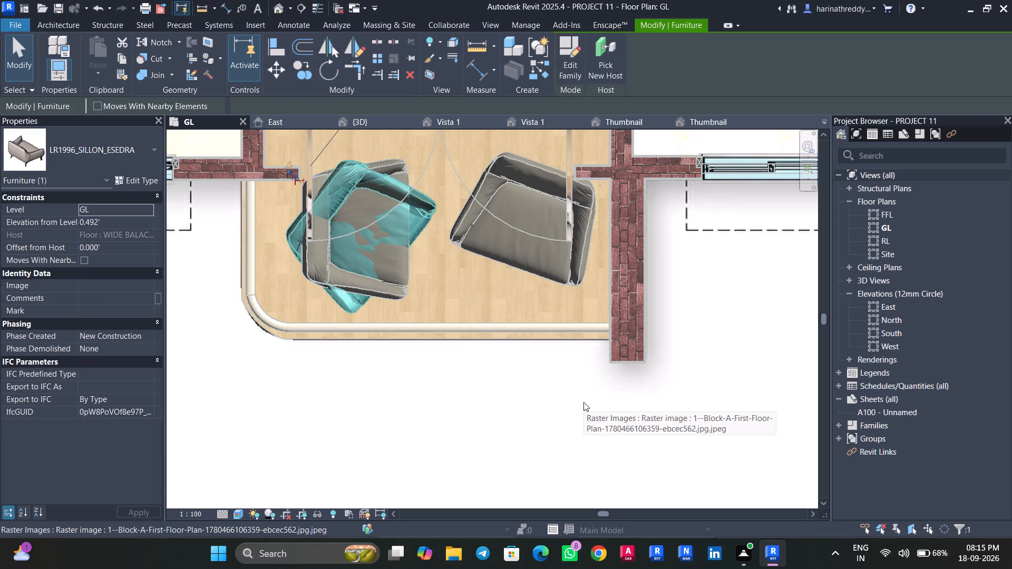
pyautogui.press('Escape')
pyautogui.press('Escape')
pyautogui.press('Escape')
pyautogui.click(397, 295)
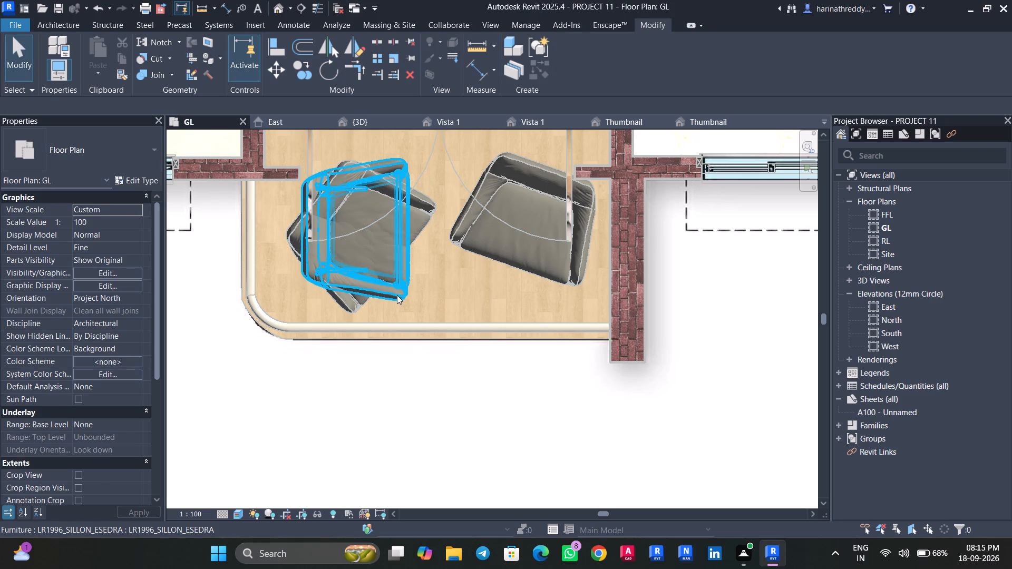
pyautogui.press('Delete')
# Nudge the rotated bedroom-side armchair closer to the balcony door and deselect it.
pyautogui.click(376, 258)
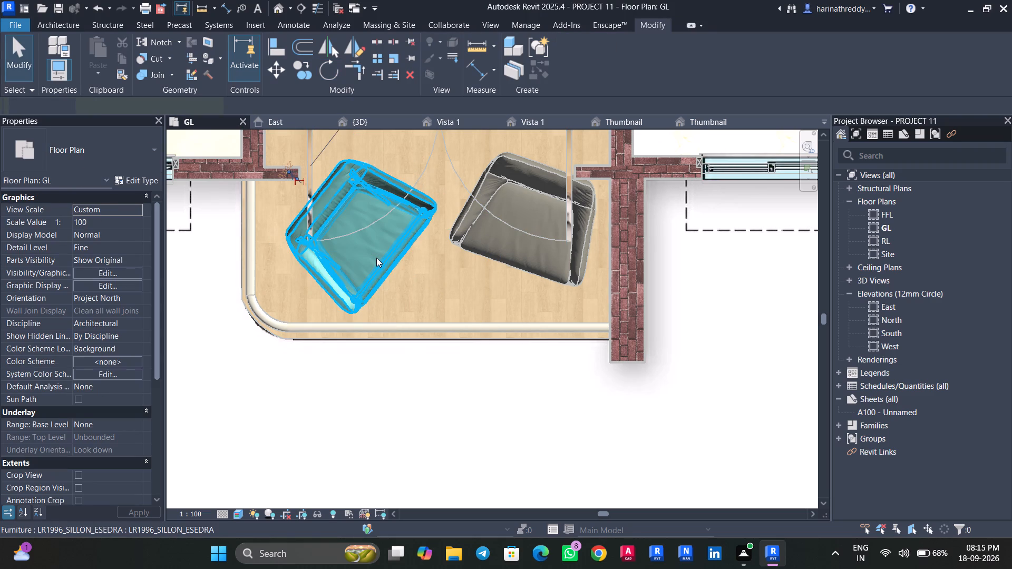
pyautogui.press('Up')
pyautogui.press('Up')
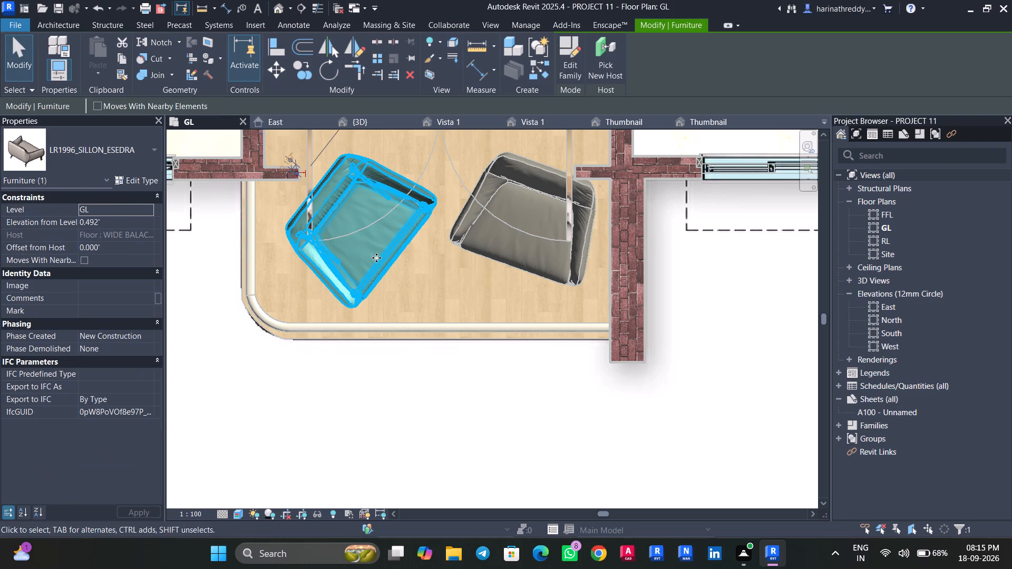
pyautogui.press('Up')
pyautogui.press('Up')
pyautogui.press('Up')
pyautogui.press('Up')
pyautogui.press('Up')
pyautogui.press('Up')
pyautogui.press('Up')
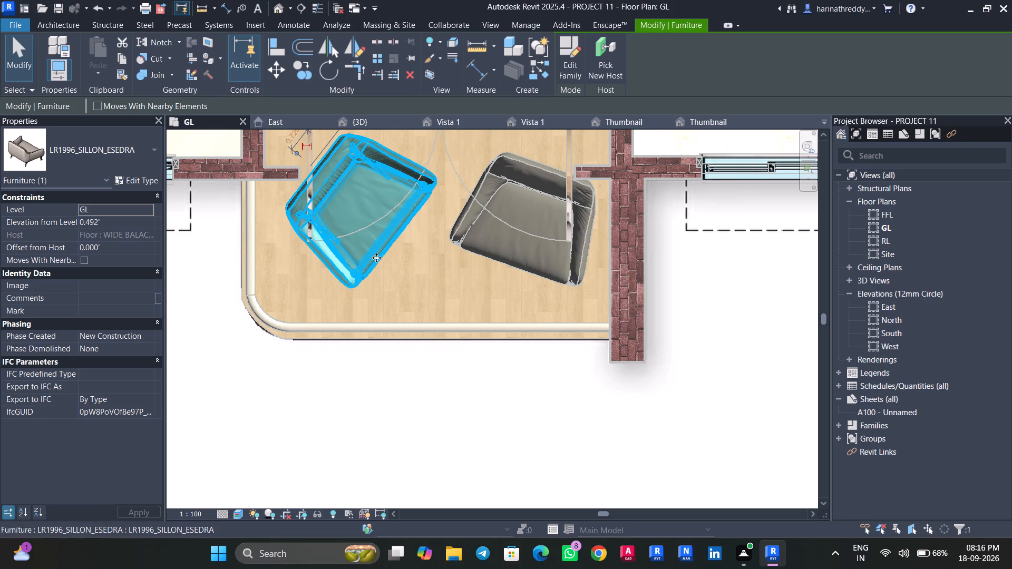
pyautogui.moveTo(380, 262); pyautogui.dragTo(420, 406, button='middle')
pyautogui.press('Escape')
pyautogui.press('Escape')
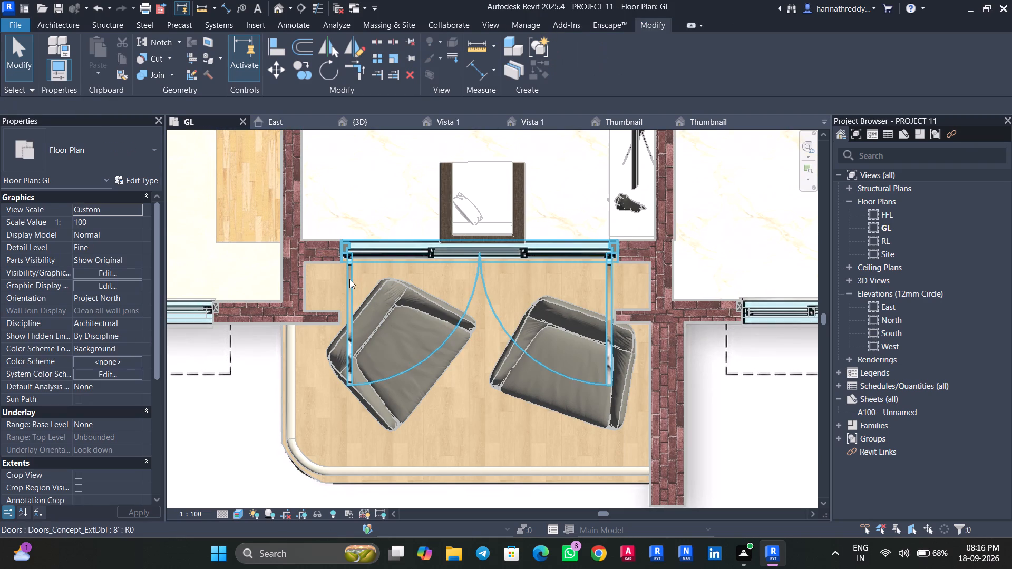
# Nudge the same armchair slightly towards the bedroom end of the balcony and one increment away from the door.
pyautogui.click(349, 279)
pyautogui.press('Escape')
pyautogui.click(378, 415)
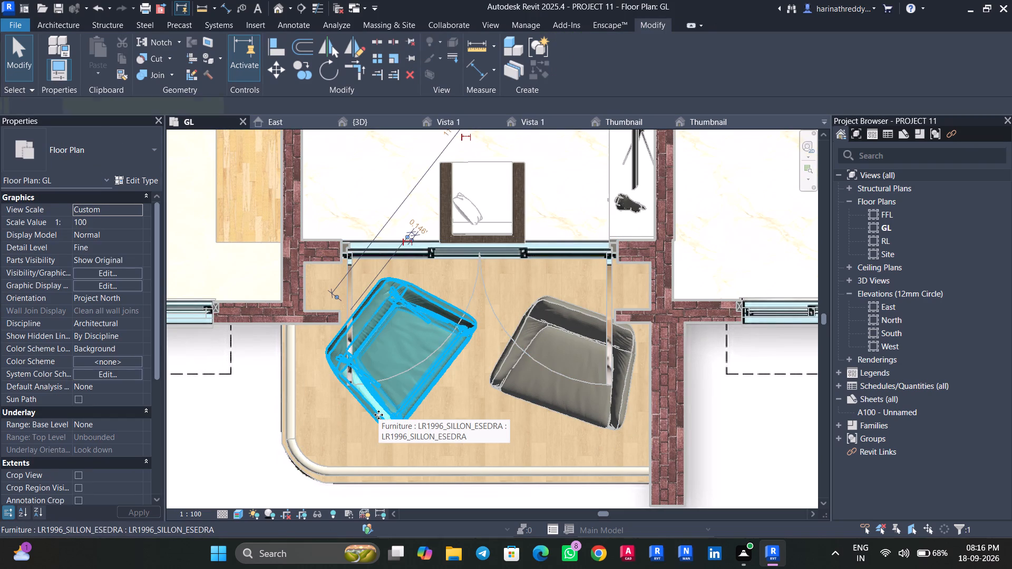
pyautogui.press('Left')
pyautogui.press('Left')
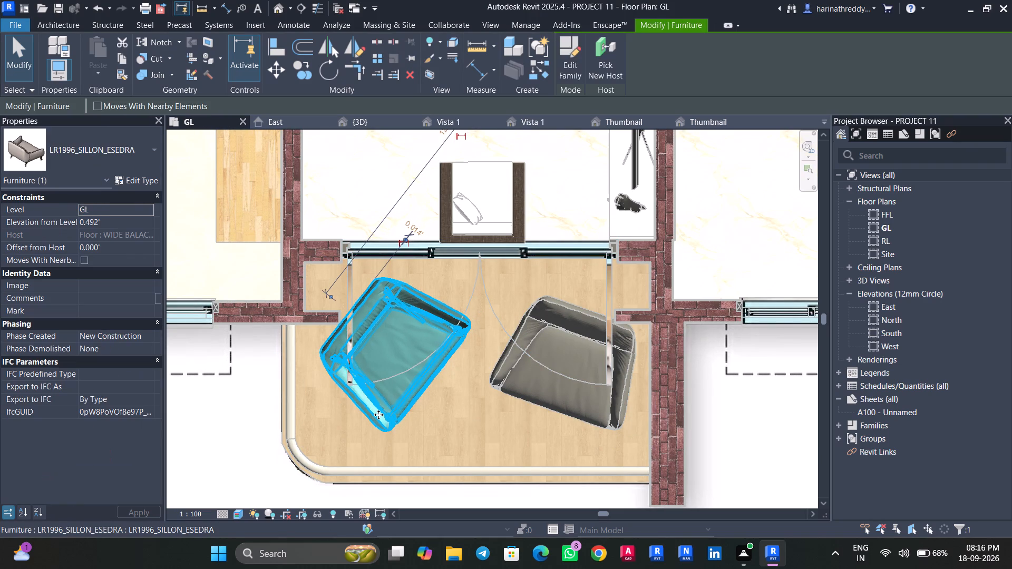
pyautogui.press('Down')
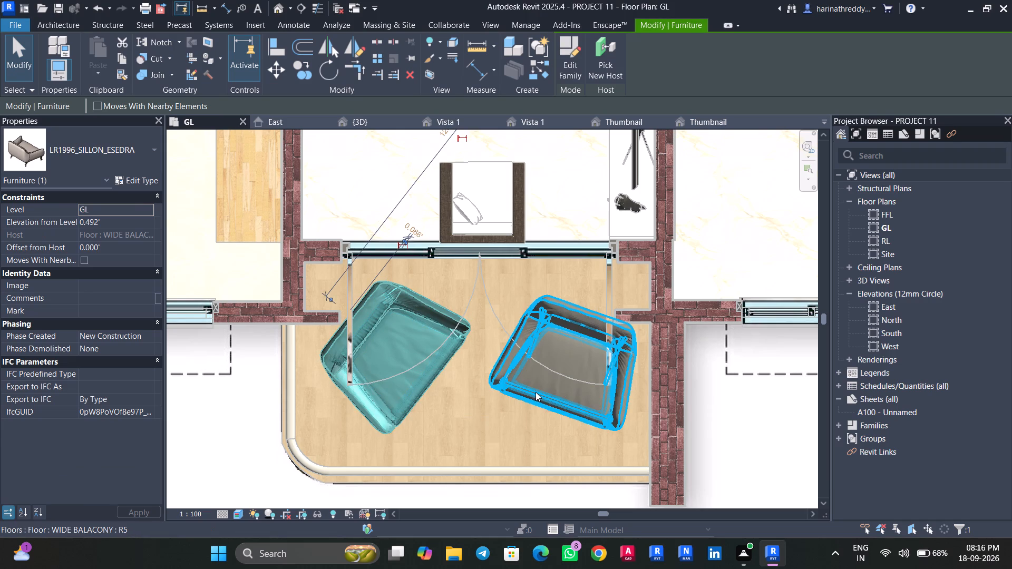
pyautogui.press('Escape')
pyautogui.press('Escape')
# Delete both LR1996_SILLON_ESEDRA armchairs from the wide balcony.
pyautogui.click(411, 386)
pyautogui.scroll(-4, 411, 386)
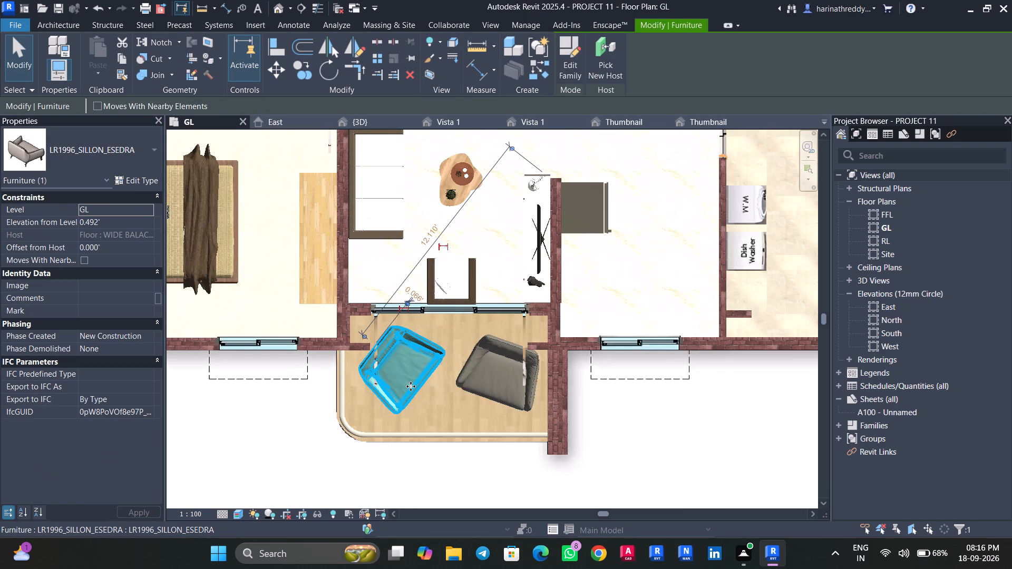
pyautogui.press('Delete')
pyautogui.click(498, 400)
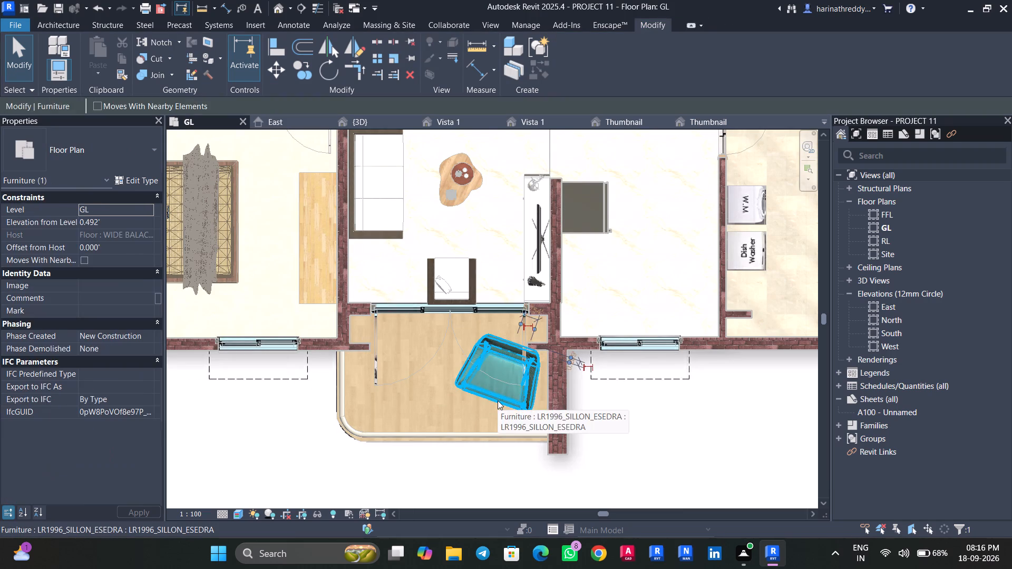
pyautogui.press('Delete')
# Look over the furnished apartment in the GL plan, from the dining and living areas to the bedroom and dressing area.
pyautogui.scroll(-7, 491, 418)
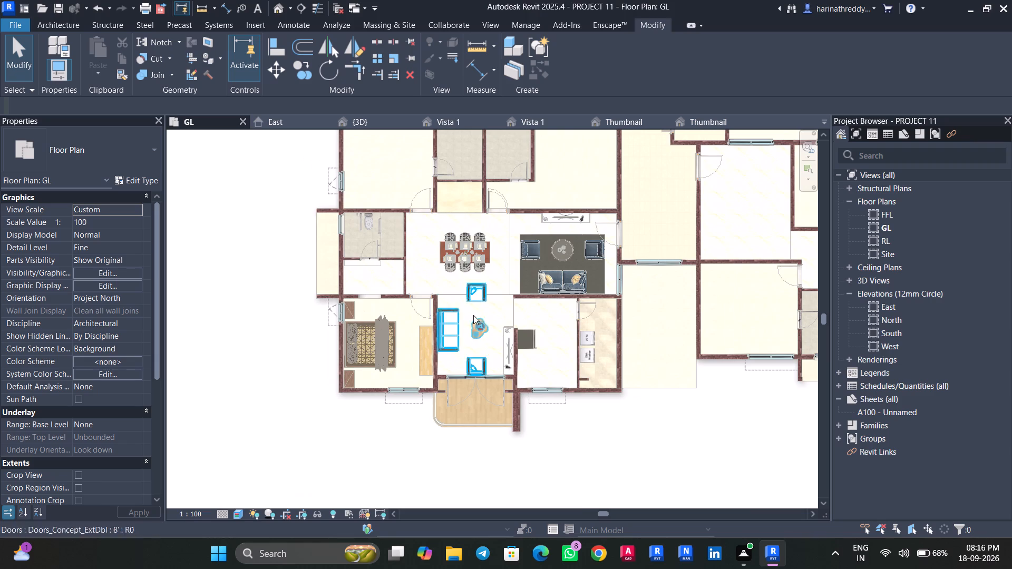
pyautogui.scroll(10, 470, 300)
pyautogui.scroll(-4, 407, 319)
pyautogui.moveTo(407, 319); pyautogui.dragTo(379, 414, button='middle')
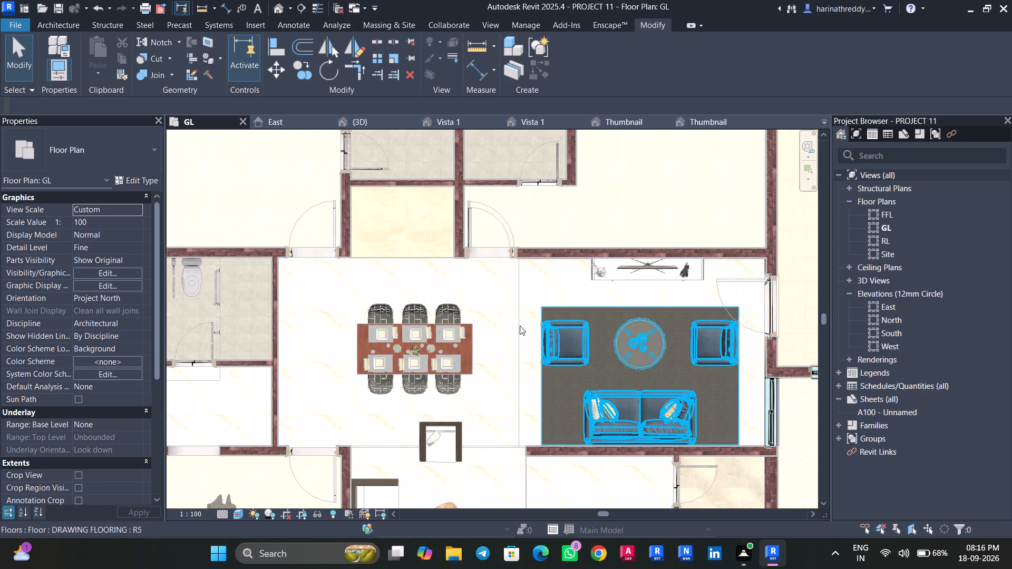
pyautogui.scroll(-12, 520, 326)
pyautogui.scroll(-1, 576, 414)
pyautogui.scroll(5, 604, 426)
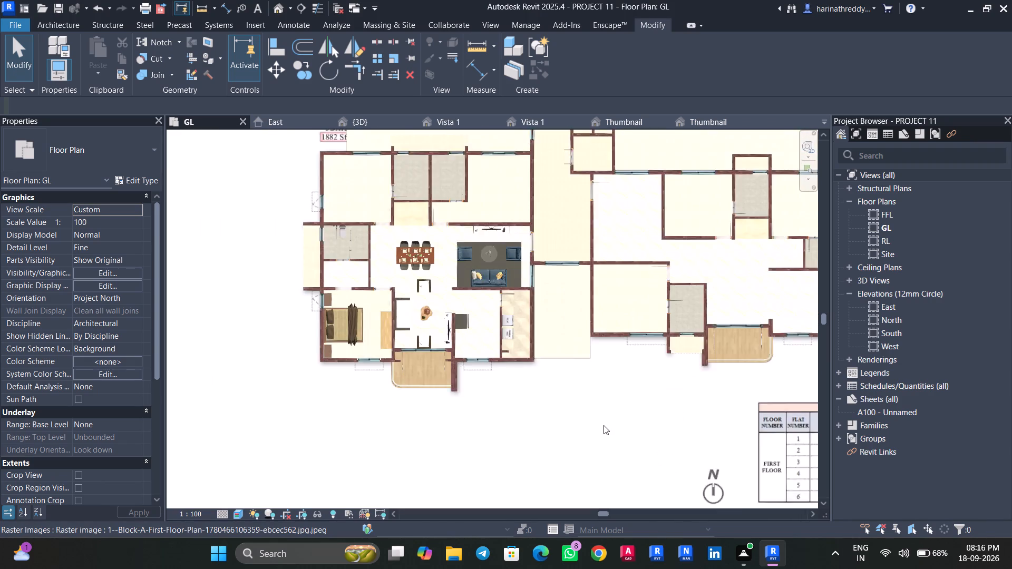
pyautogui.scroll(2, 604, 425)
pyautogui.moveTo(587, 413); pyautogui.dragTo(537, 439, button='middle')
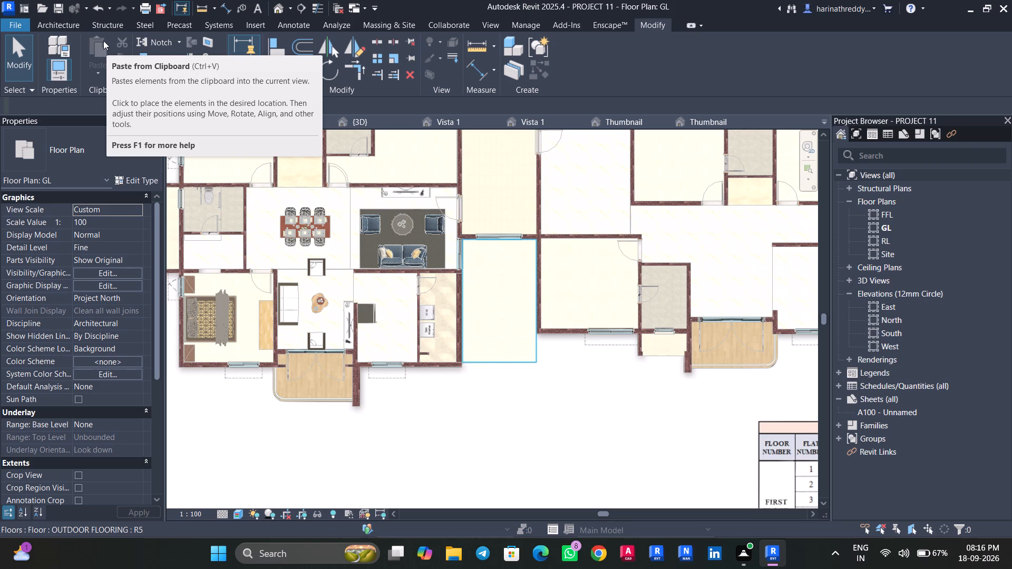
pyautogui.scroll(4, 255, 328)
pyautogui.moveTo(244, 460); pyautogui.dragTo(430, 535, button='middle')
pyautogui.scroll(1, 323, 428)
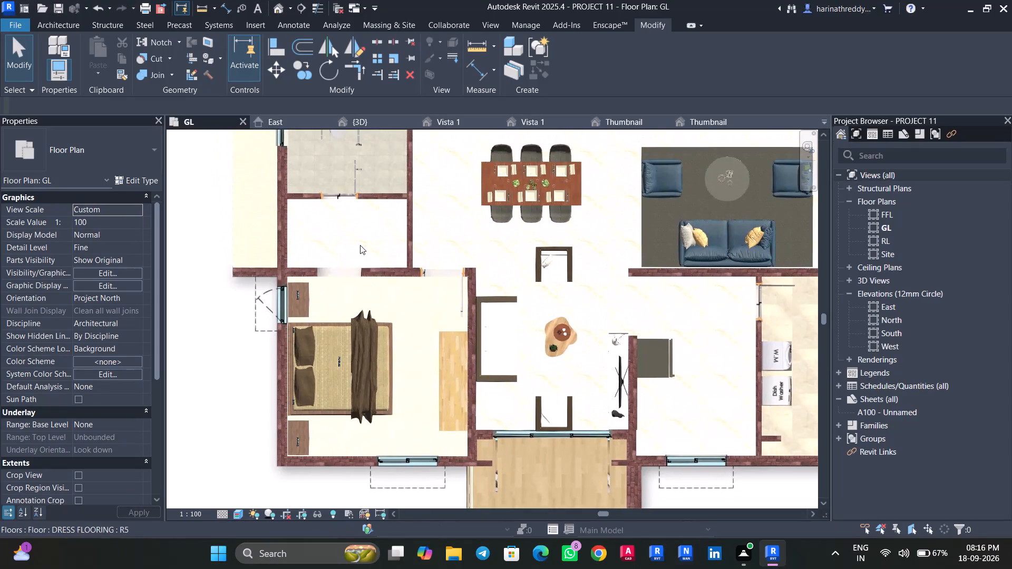
pyautogui.moveTo(353, 229); pyautogui.dragTo(362, 386, button='middle')
# Browse the loaded component families and types for something to place, and leave component placement without placing anything.
pyautogui.write('cm')
pyautogui.click(103, 159)
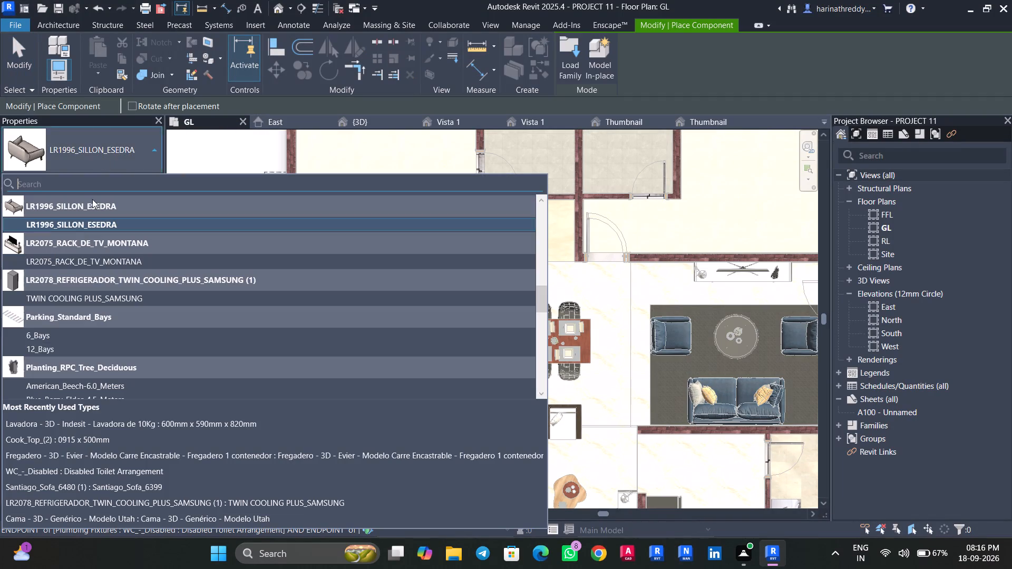
pyautogui.scroll(11, 51, 350)
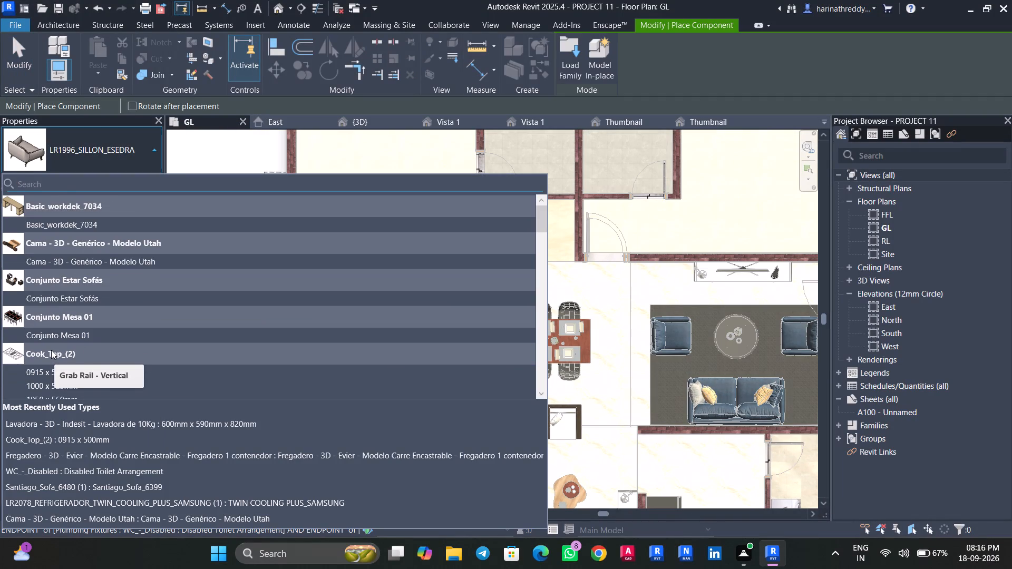
pyautogui.scroll(4, 51, 350)
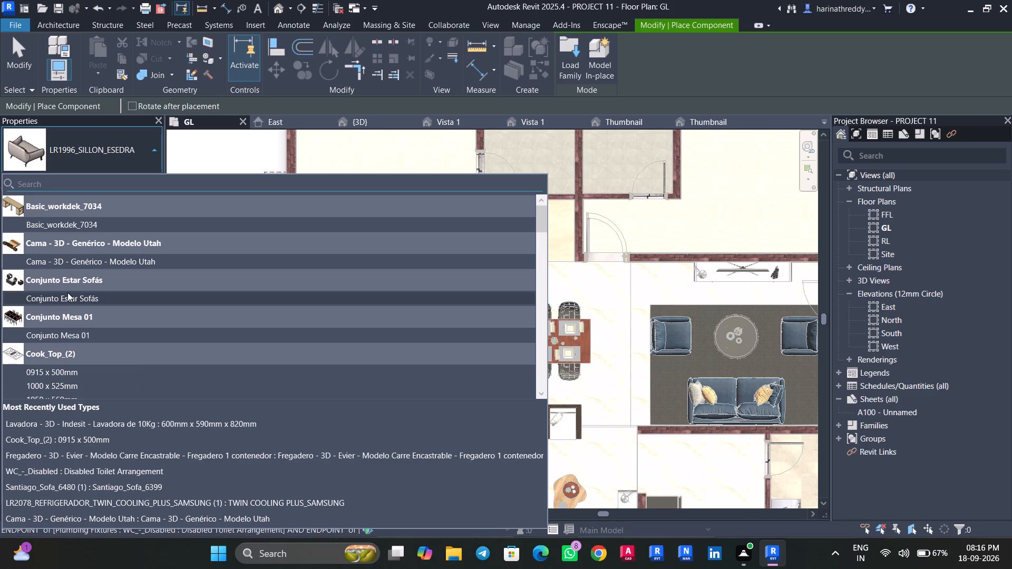
pyautogui.scroll(-8, 67, 292)
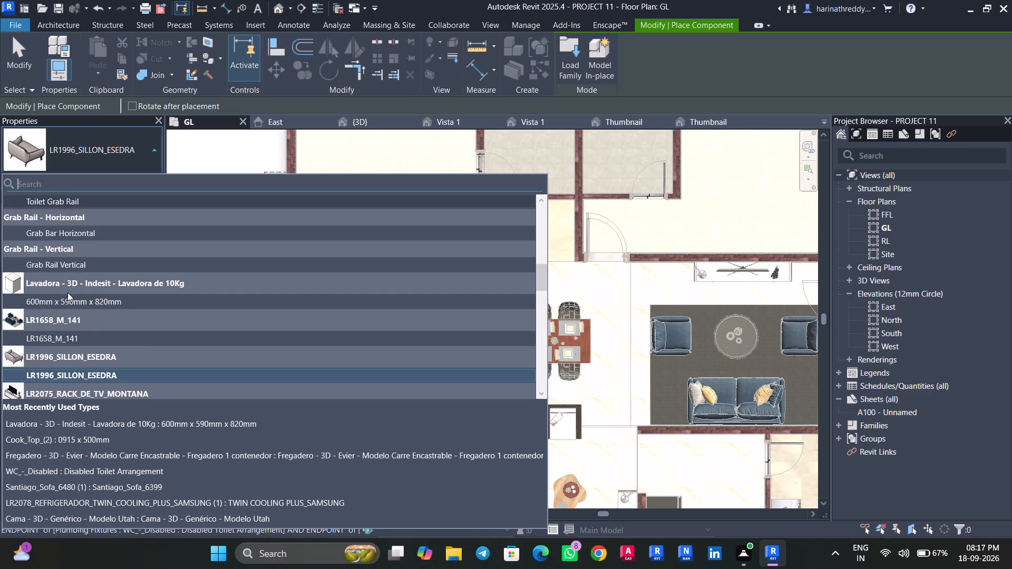
pyautogui.scroll(-3, 67, 292)
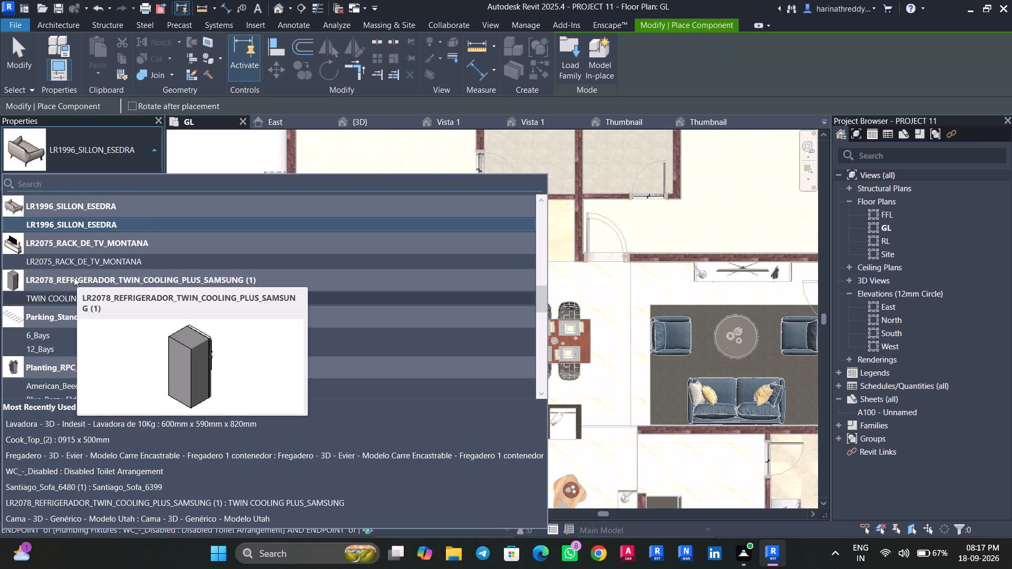
pyautogui.scroll(-8, 74, 277)
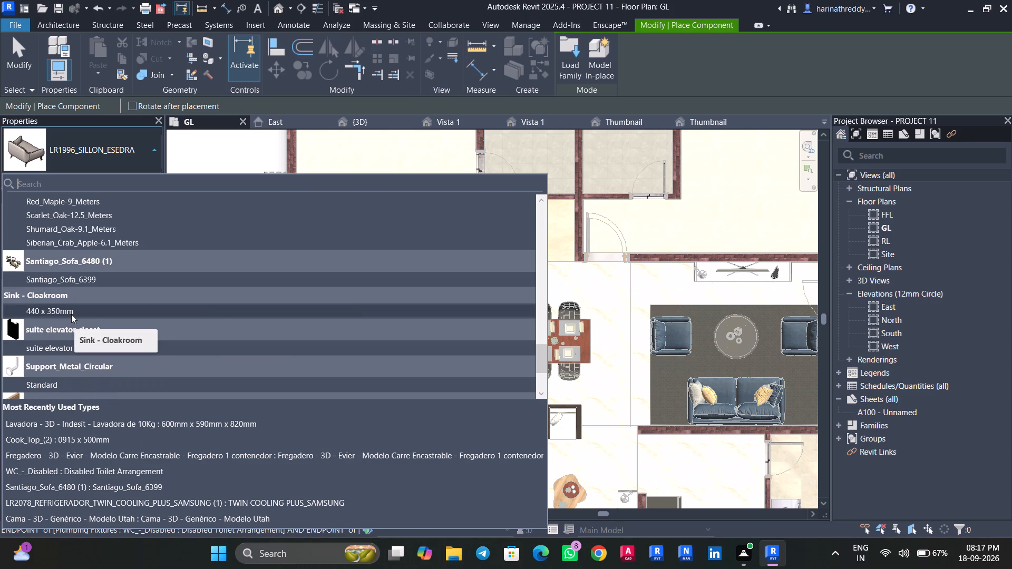
pyautogui.scroll(-5, 71, 314)
pyautogui.scroll(4, 71, 337)
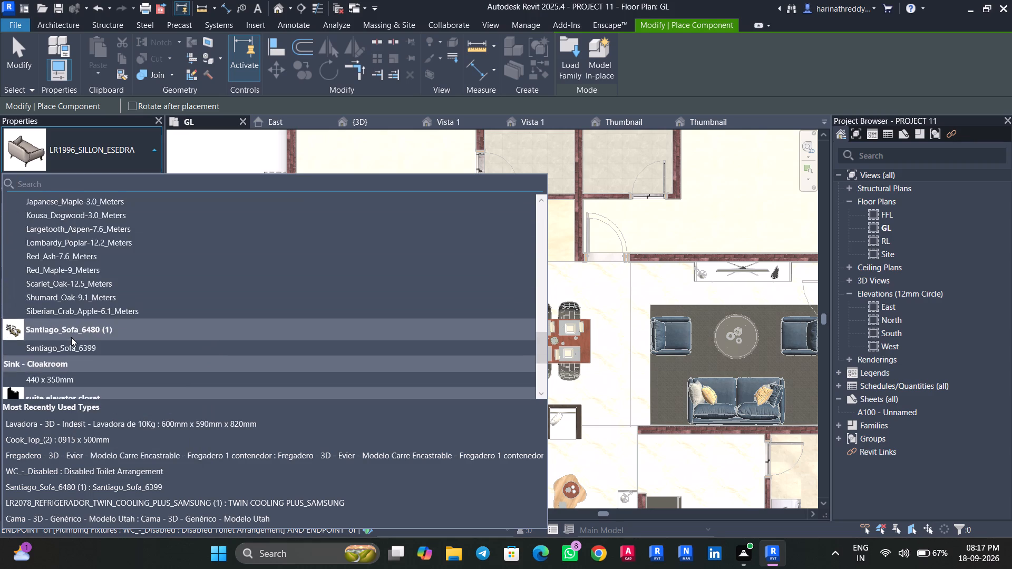
pyautogui.scroll(17, 71, 337)
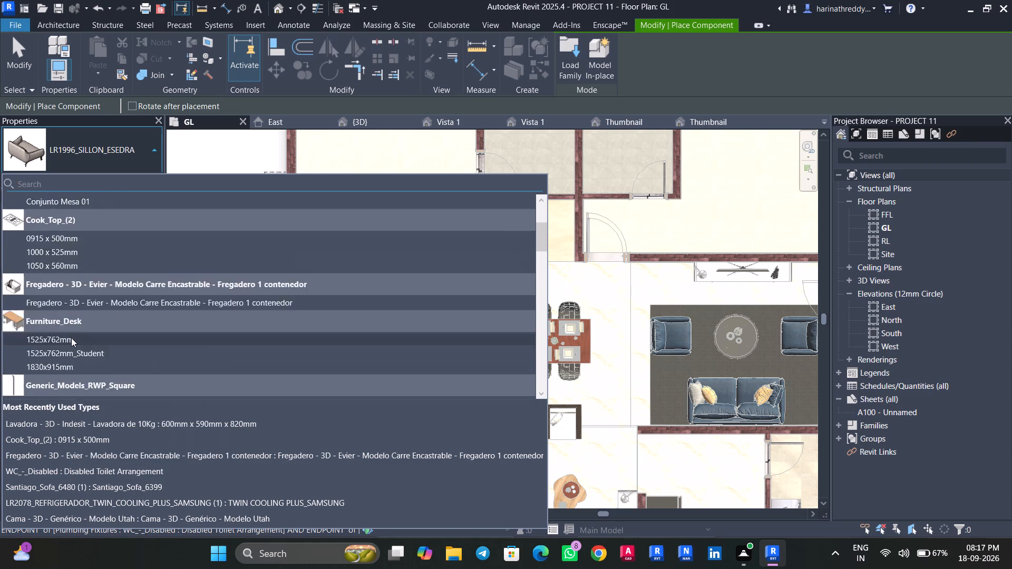
pyautogui.scroll(7, 71, 338)
pyautogui.scroll(-2, 71, 338)
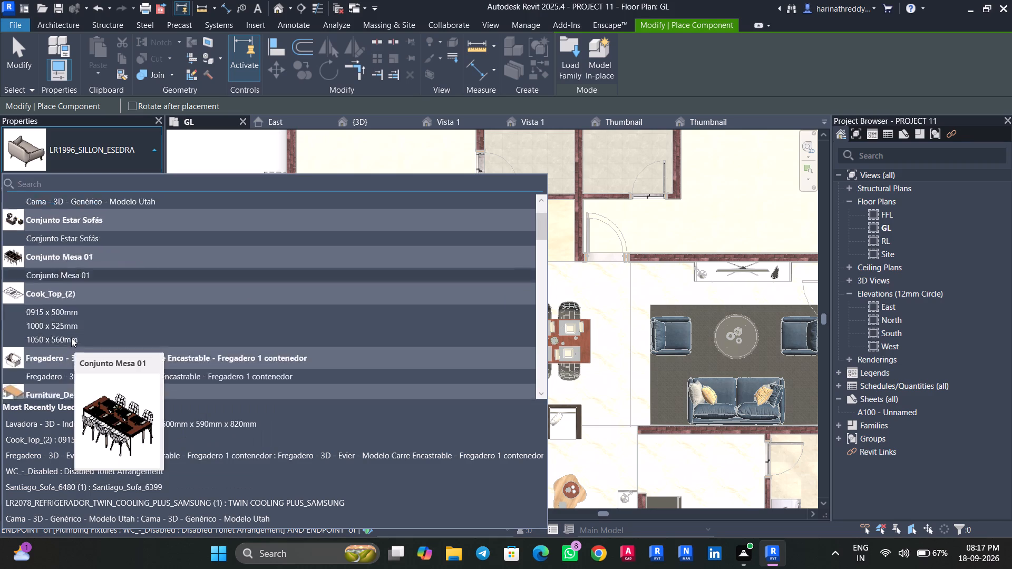
pyautogui.scroll(-20, 71, 338)
pyautogui.scroll(-8, 71, 338)
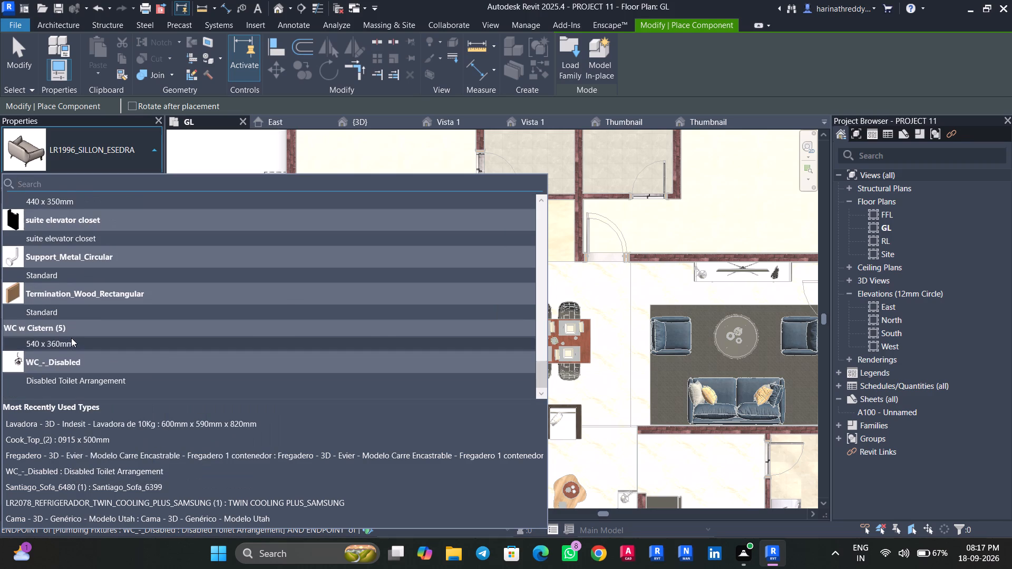
pyautogui.press('Escape')
pyautogui.press('Escape')
pyautogui.press('Escape')
pyautogui.press('Escape')
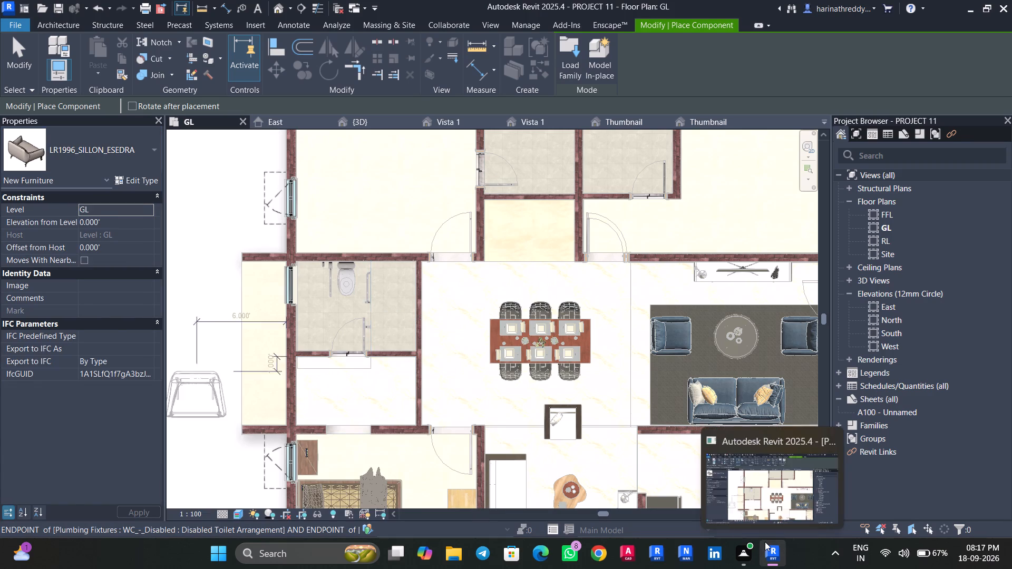
pyautogui.click(772, 506)
# Examine the apartment layout in the GL plan, including the upper rooms, living area and kitchen.
pyautogui.moveTo(589, 307); pyautogui.dragTo(549, 398, button='middle')
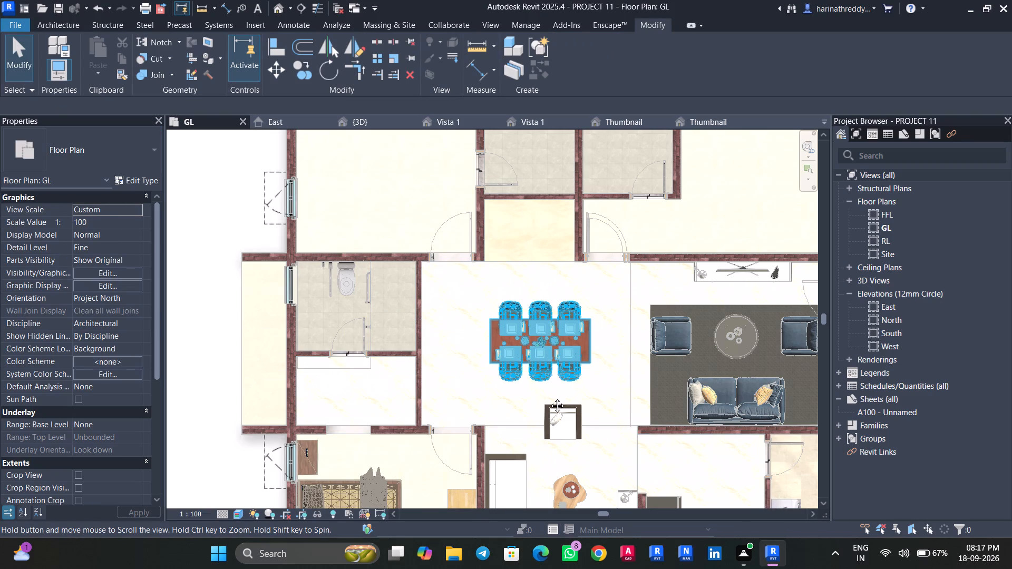
pyautogui.moveTo(549, 398); pyautogui.dragTo(470, 509, button='middle')
pyautogui.scroll(-4, 508, 451)
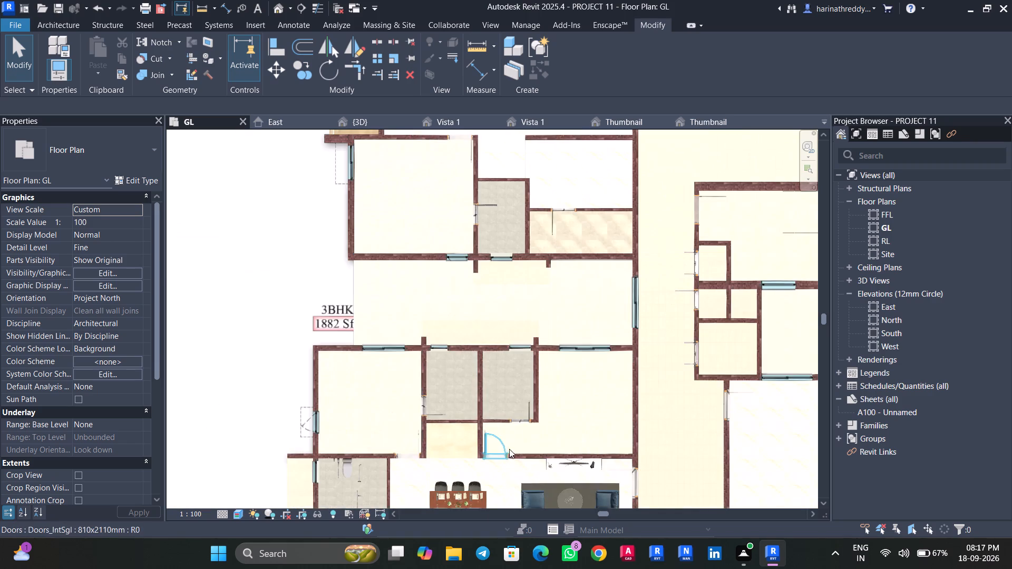
pyautogui.scroll(5, 553, 423)
pyautogui.press('Escape')
pyautogui.scroll(-11, 547, 357)
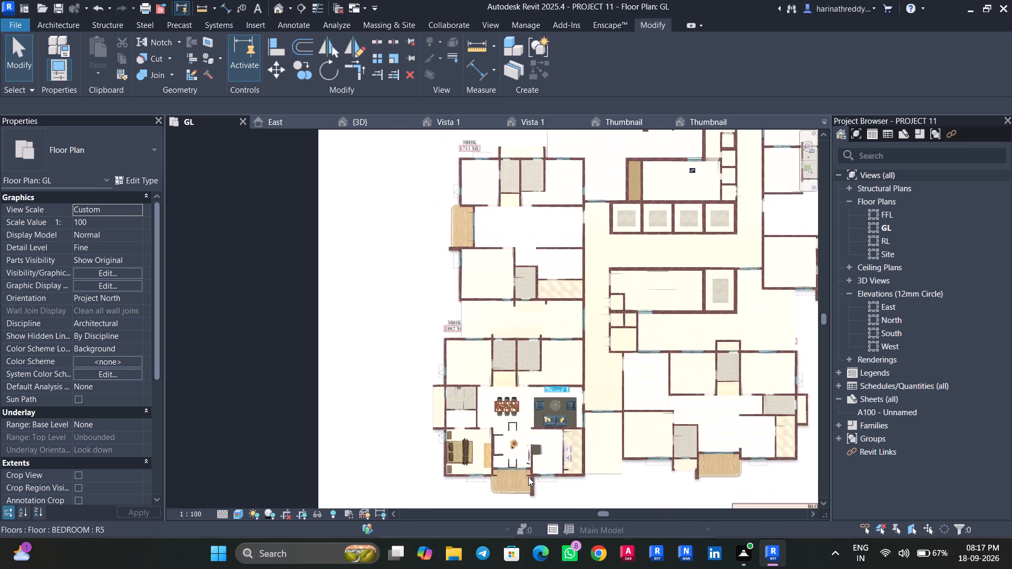
pyautogui.scroll(9, 528, 478)
pyautogui.scroll(5, 486, 387)
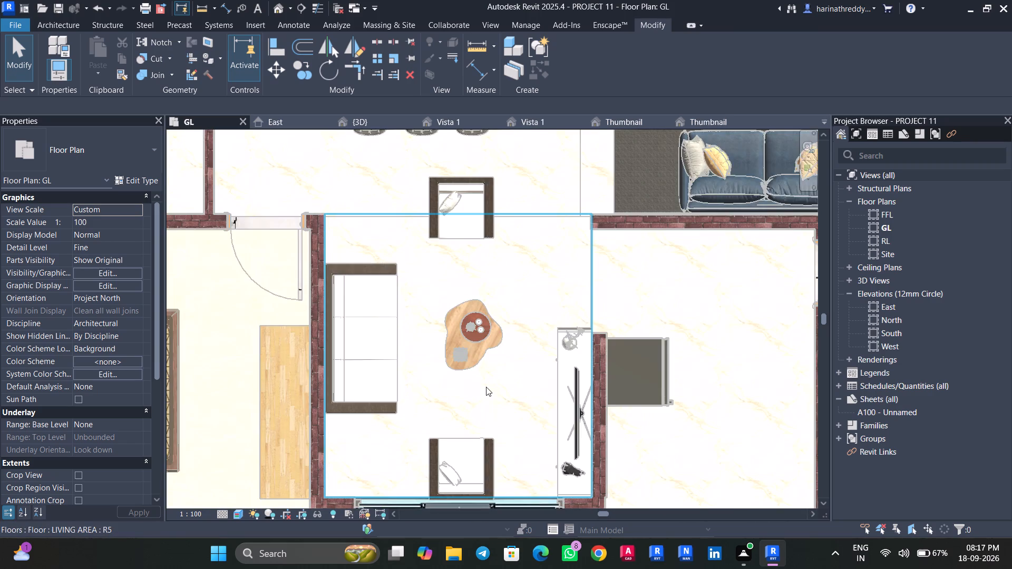
pyautogui.scroll(-3, 486, 387)
pyautogui.scroll(3, 630, 436)
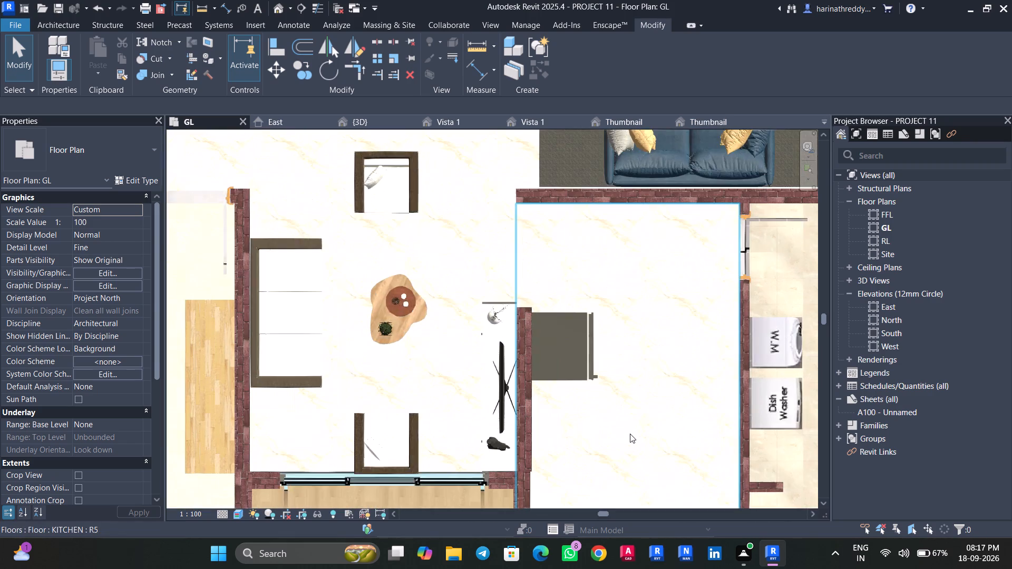
# Set the reference floor plan image's draw layer to Foreground in the GL plan.
pyautogui.moveTo(630, 434); pyautogui.dragTo(456, 166, button='middle')
pyautogui.scroll(1, 519, 347)
pyautogui.scroll(-7, 519, 347)
pyautogui.click(536, 379)
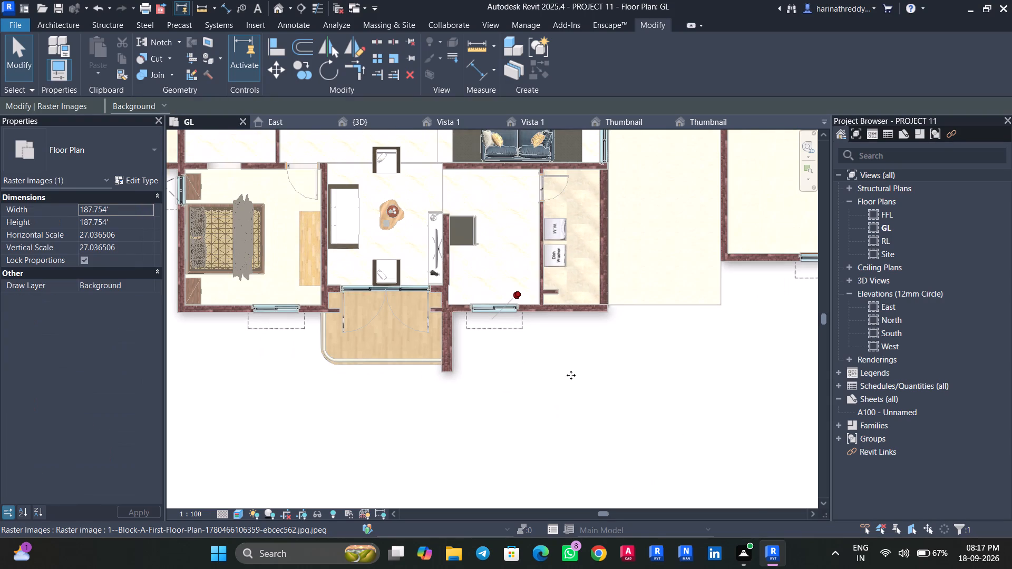
pyautogui.click(143, 288)
pyautogui.click(147, 283)
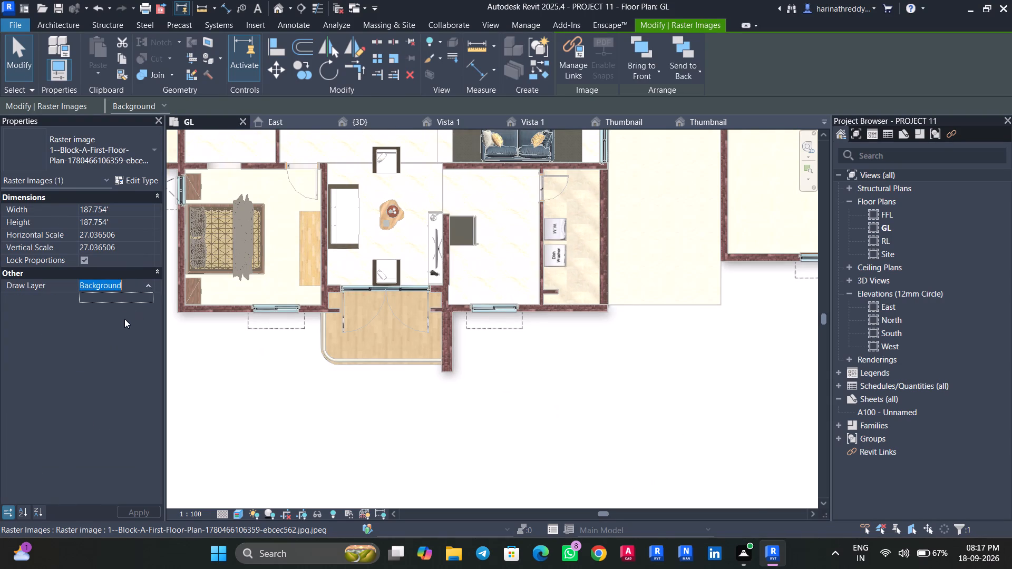
pyautogui.click(122, 311)
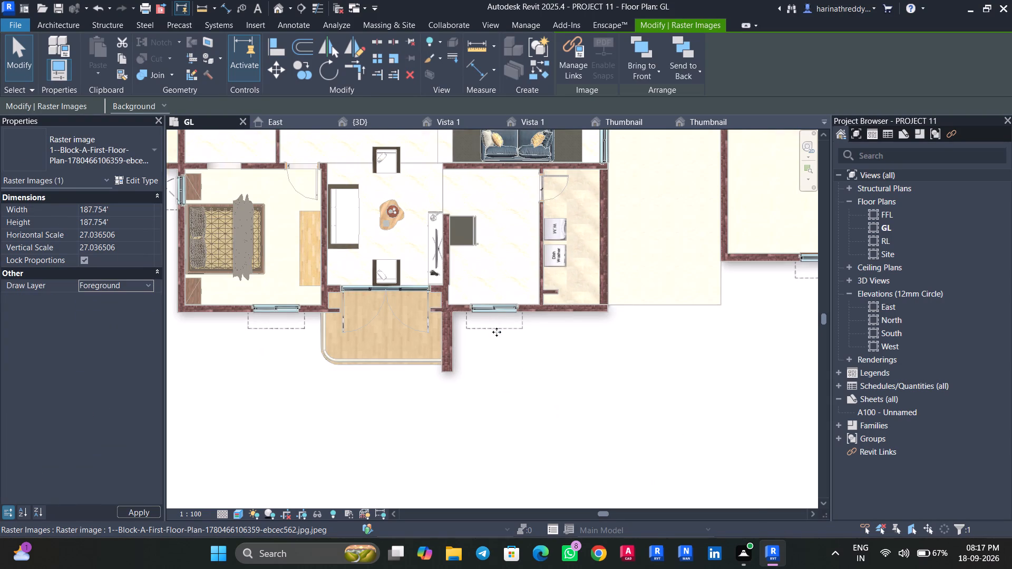
pyautogui.scroll(8, 530, 243)
pyautogui.press('Escape')
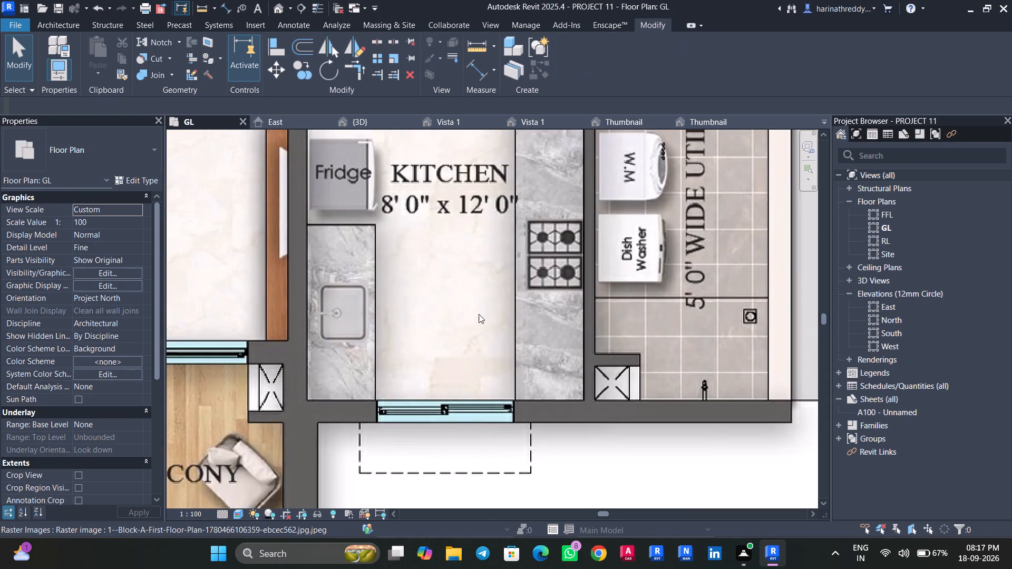
# Start an in-place model in the Generic Models category for the kitchen counters, keeping the default name.
pyautogui.scroll(-2, 479, 314)
pyautogui.click(48, 22)
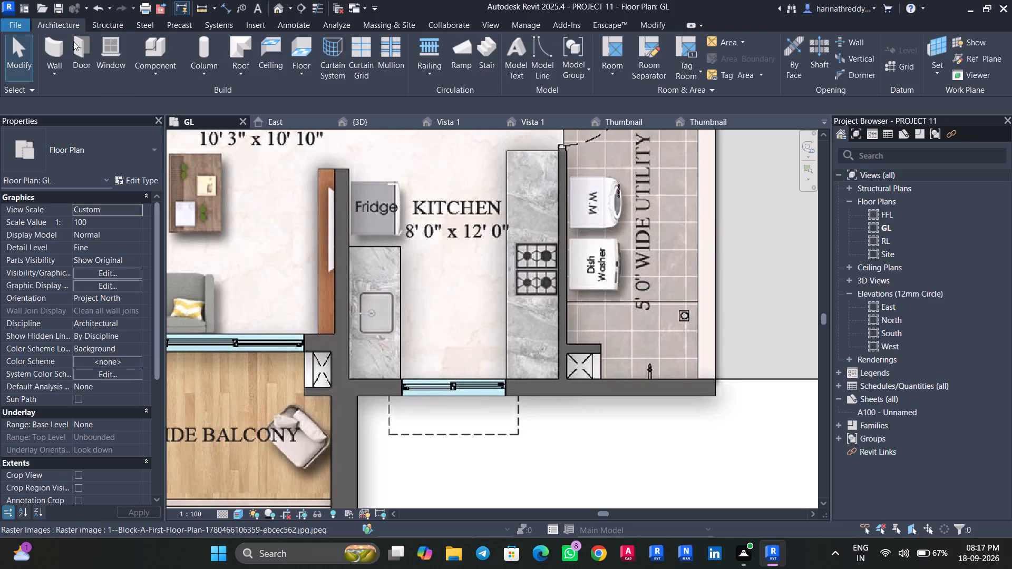
pyautogui.click(162, 69)
pyautogui.click(176, 124)
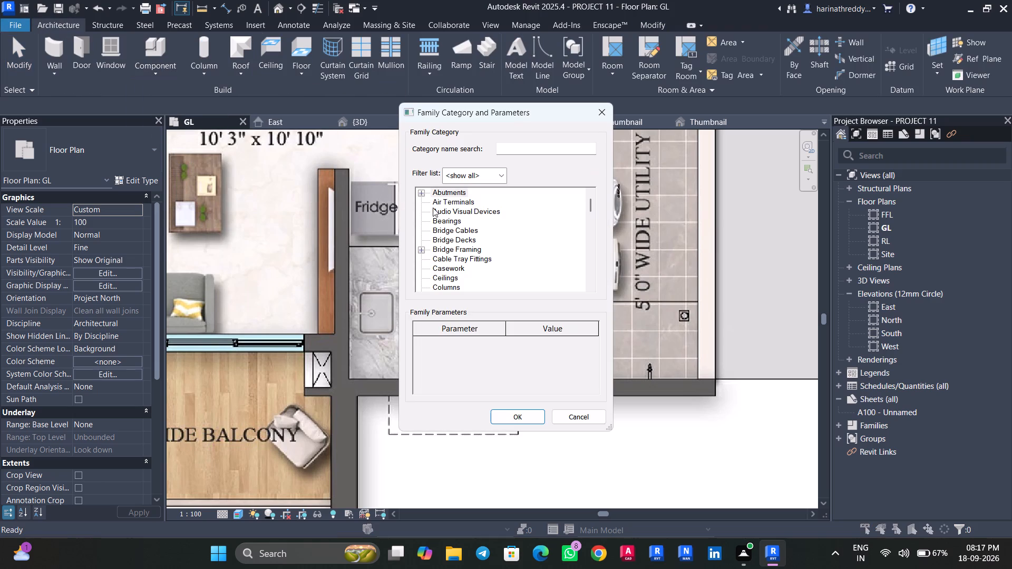
pyautogui.click(443, 210)
pyautogui.press('g')
pyautogui.click(495, 417)
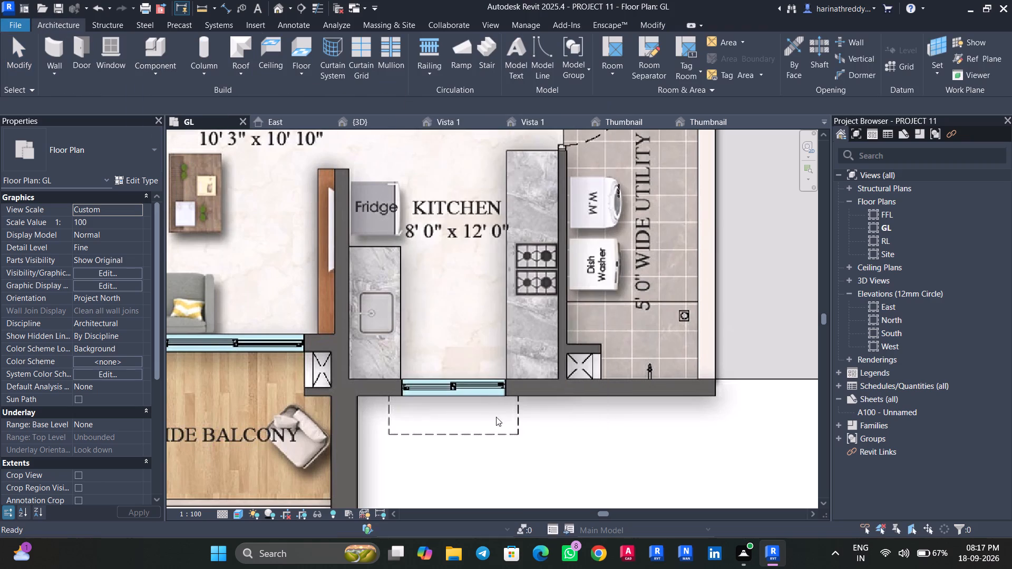
pyautogui.click(561, 295)
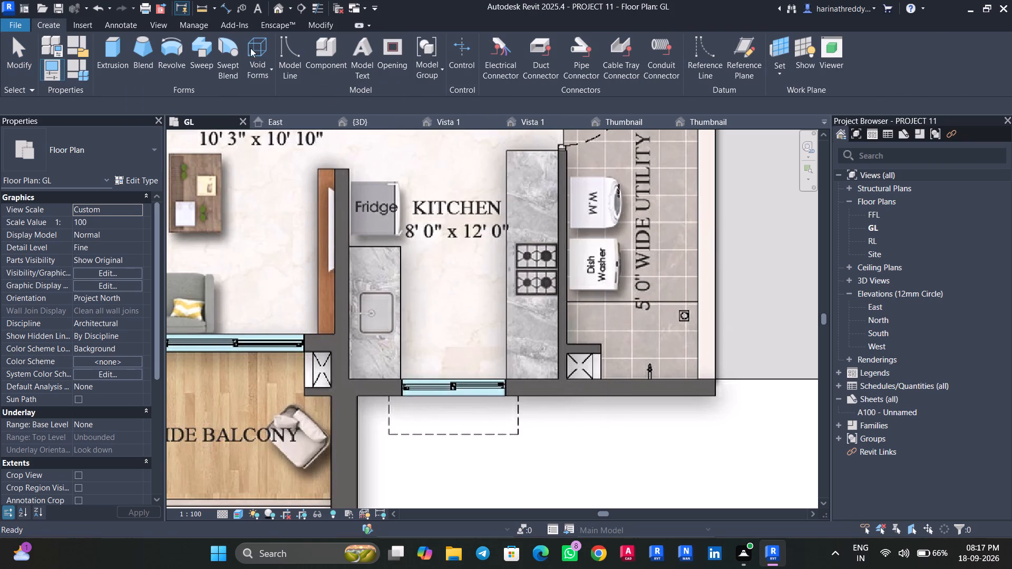
# Sketch rectangular extrusion profiles over the kitchen's hob counter and its sink counter, the latter about 5.08 ft long.
pyautogui.click(108, 50)
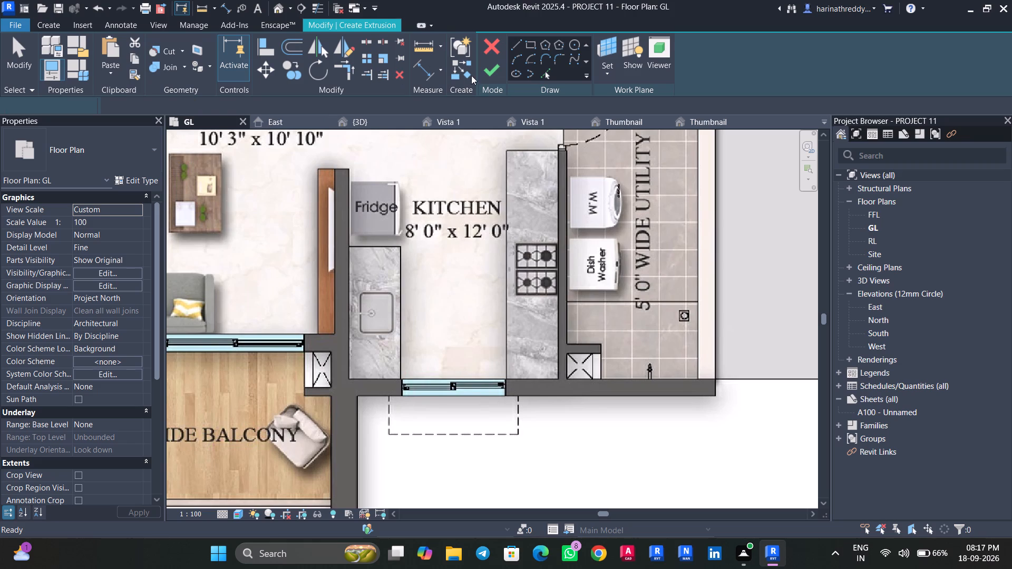
pyautogui.click(534, 38)
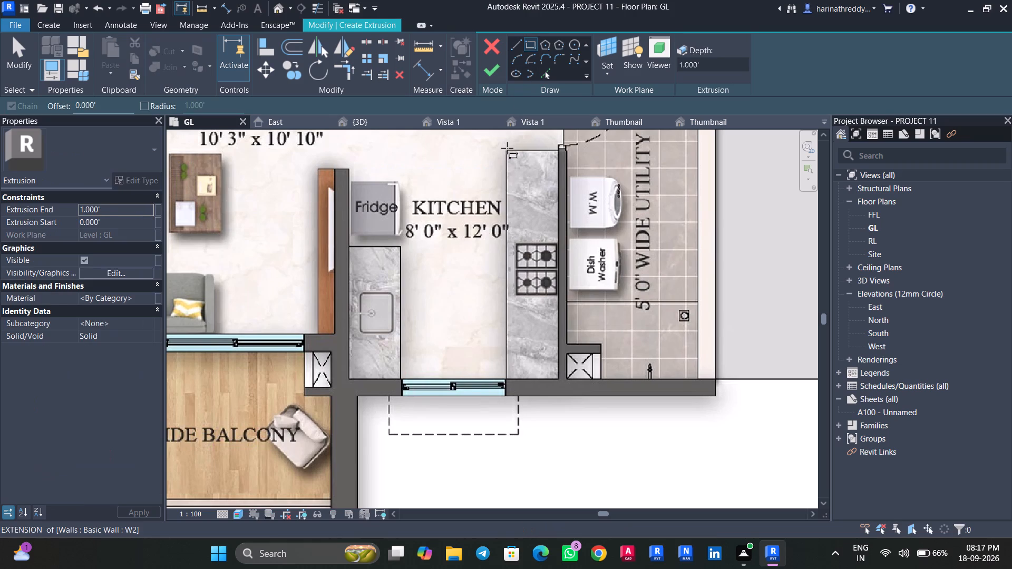
pyautogui.click(507, 150)
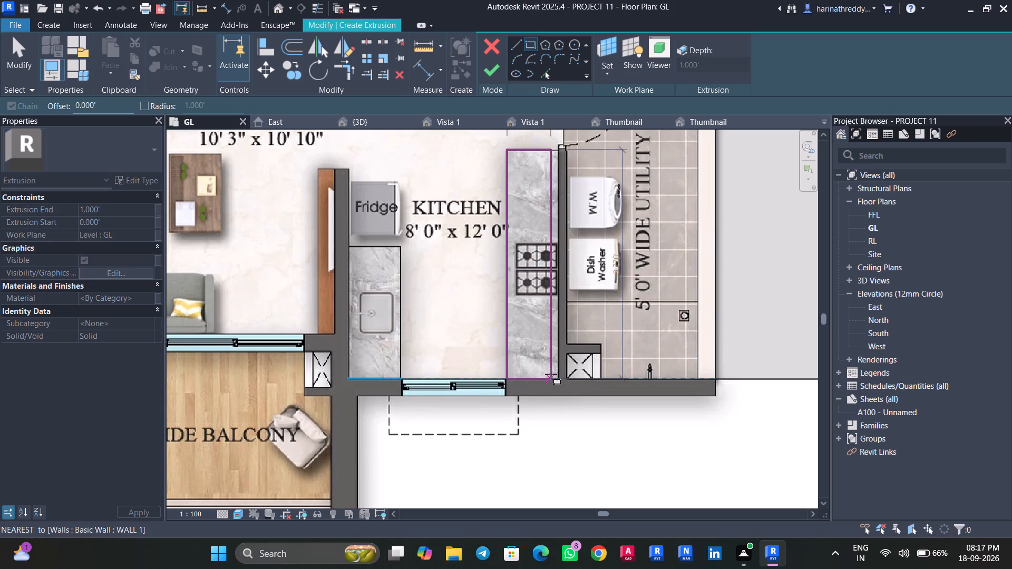
pyautogui.click(555, 377)
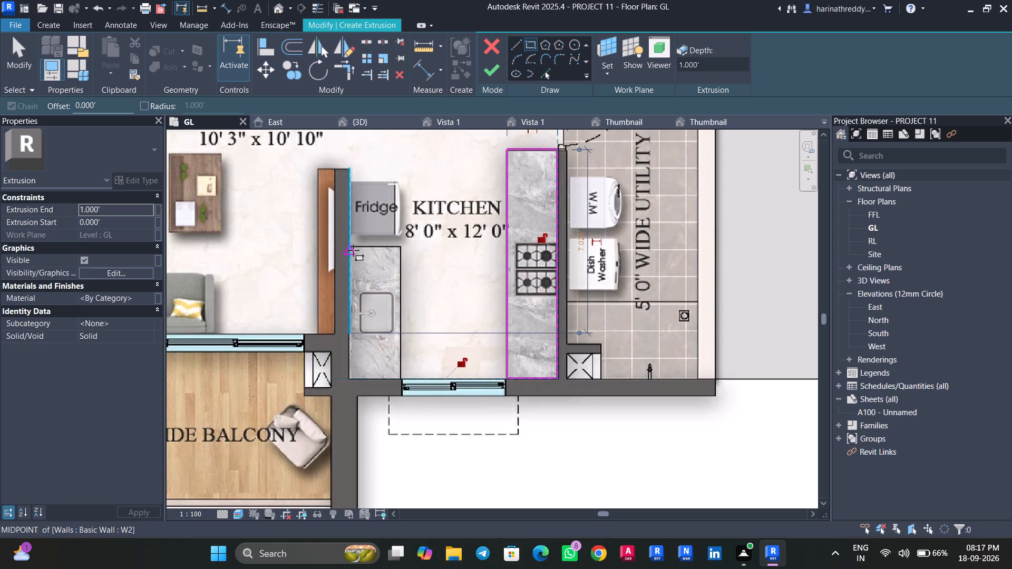
pyautogui.scroll(7, 353, 248)
pyautogui.click(341, 243)
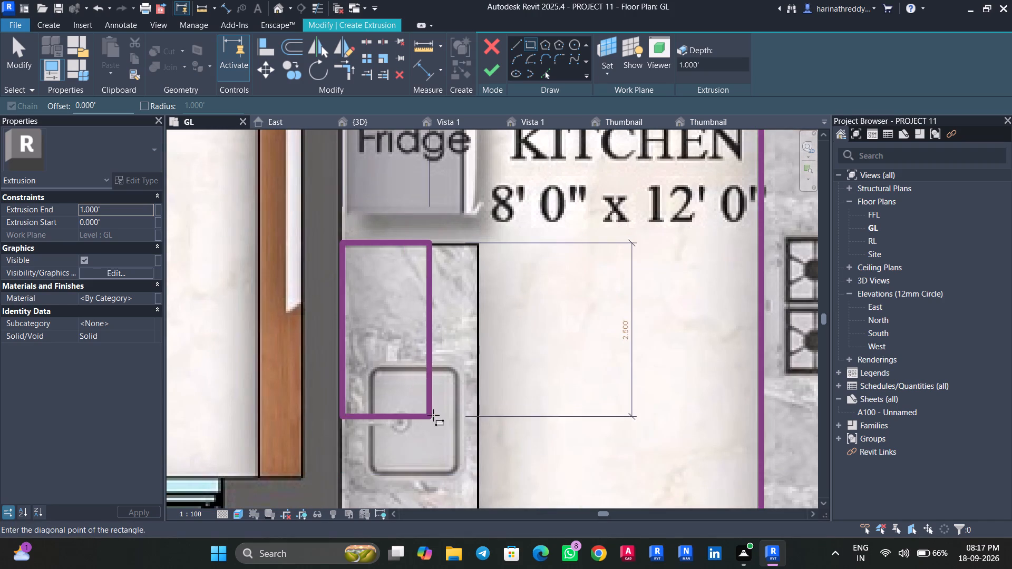
pyautogui.moveTo(434, 415); pyautogui.dragTo(434, 227, button='middle')
pyautogui.click(479, 407)
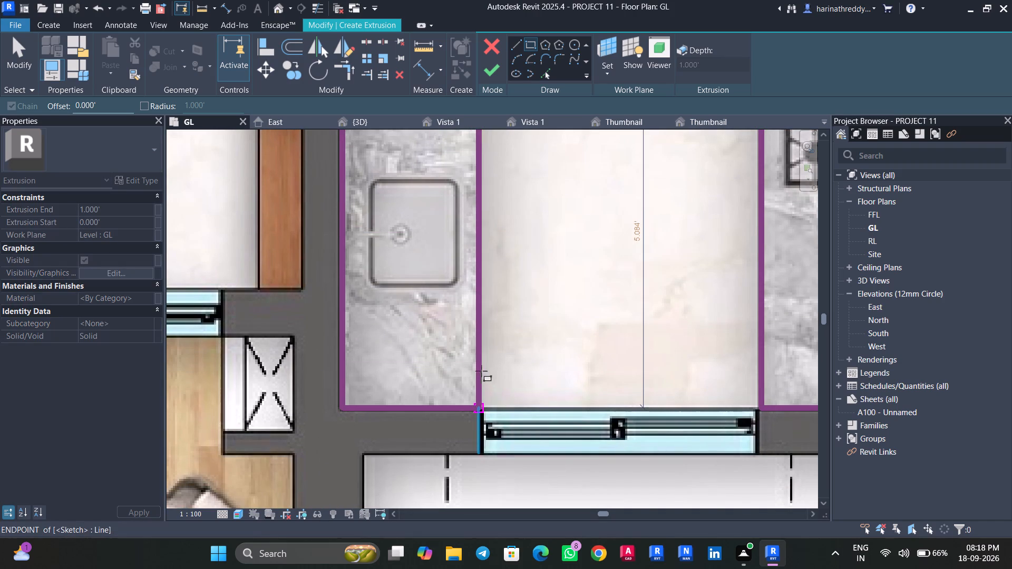
pyautogui.scroll(-4, 483, 351)
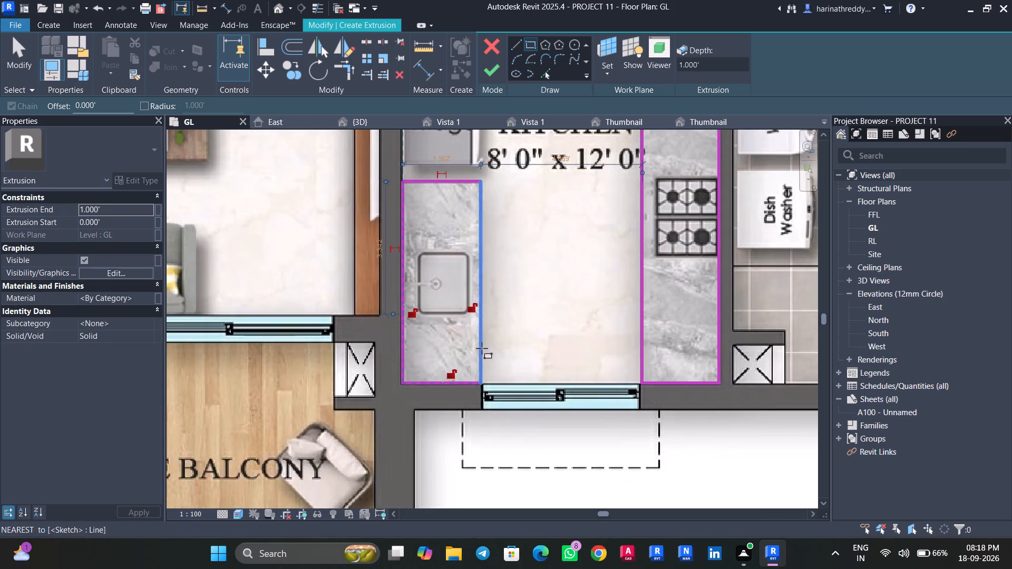
# Set the countertop extrusion's start to 4' and its end to 4.25', and finish the extrusion sketch.
pyautogui.click(118, 208)
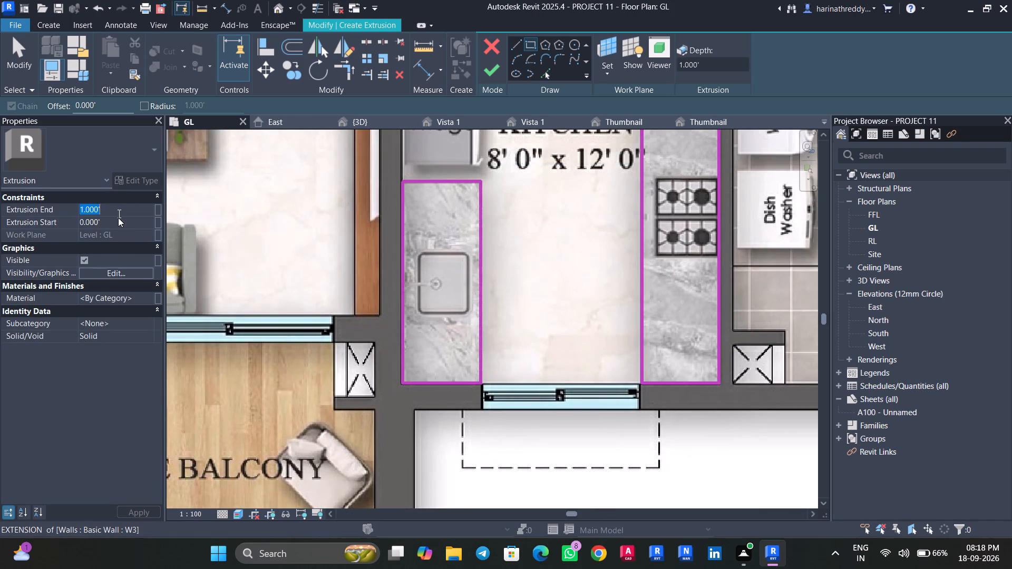
pyautogui.click(118, 221)
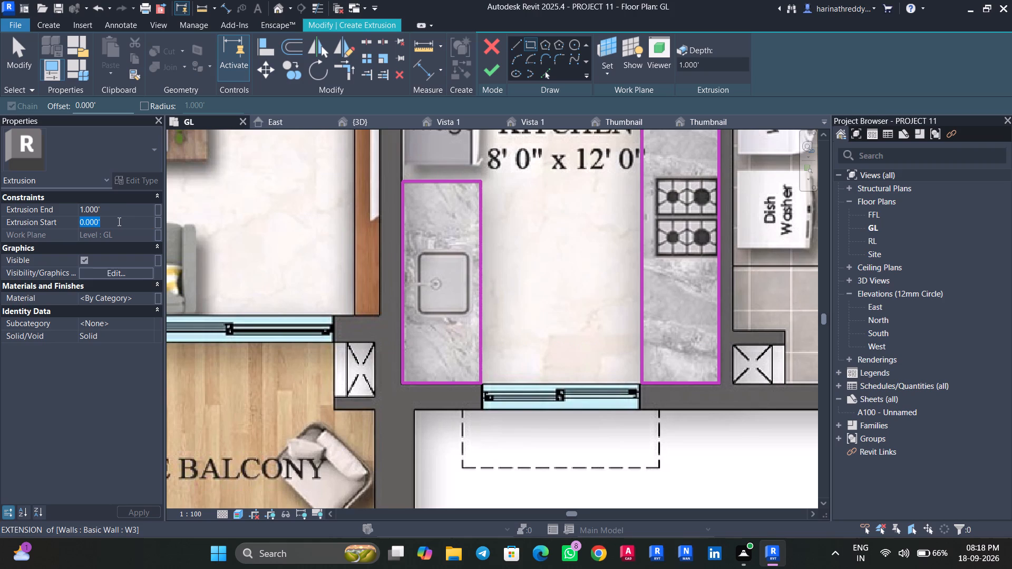
pyautogui.write("4'")
pyautogui.press('Return')
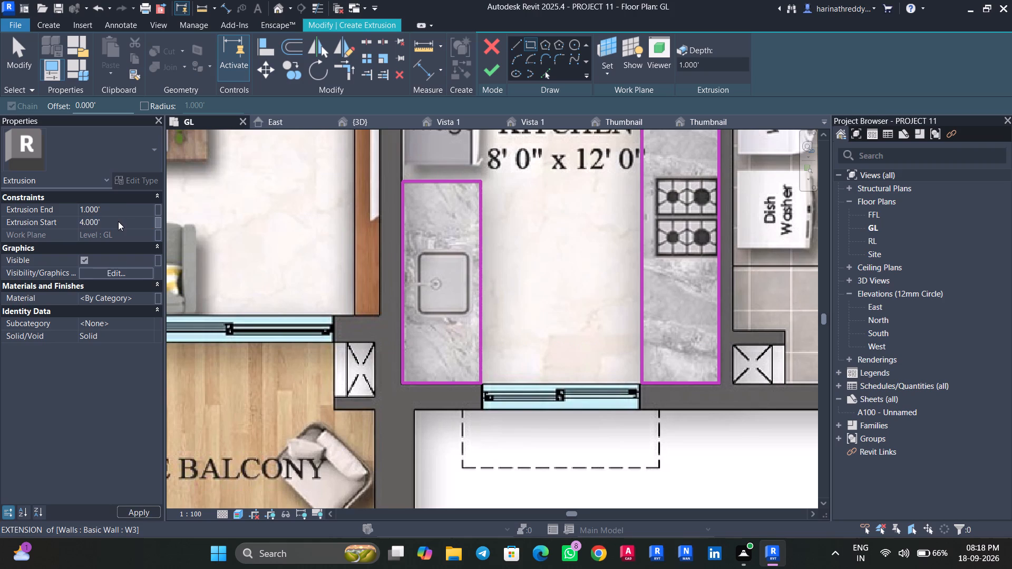
pyautogui.click(116, 207)
pyautogui.write("4.25'")
pyautogui.press('Return')
pyautogui.click(492, 74)
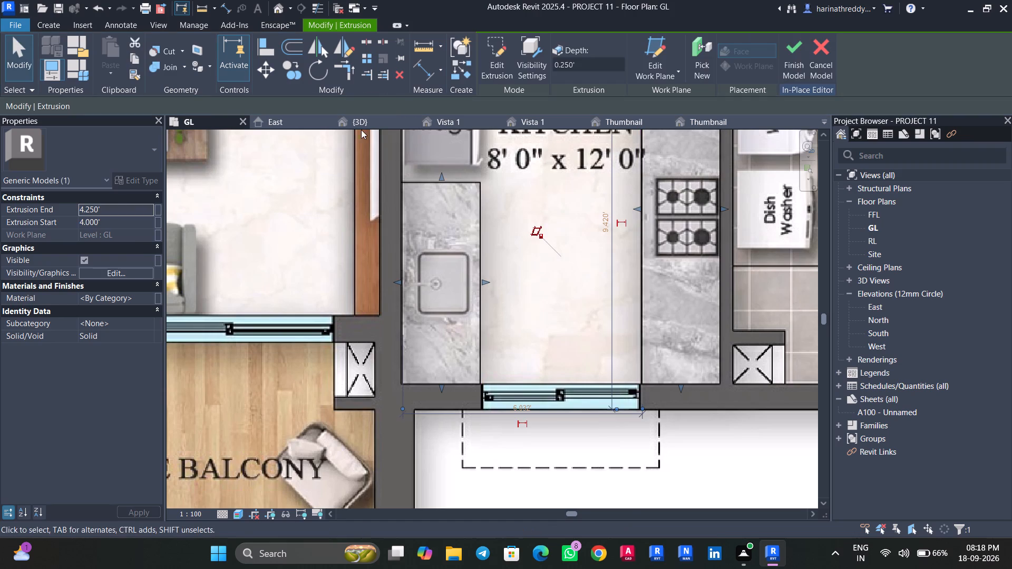
# In the 3D view, assign the HALL material to the countertop extrusion.
pyautogui.click(363, 125)
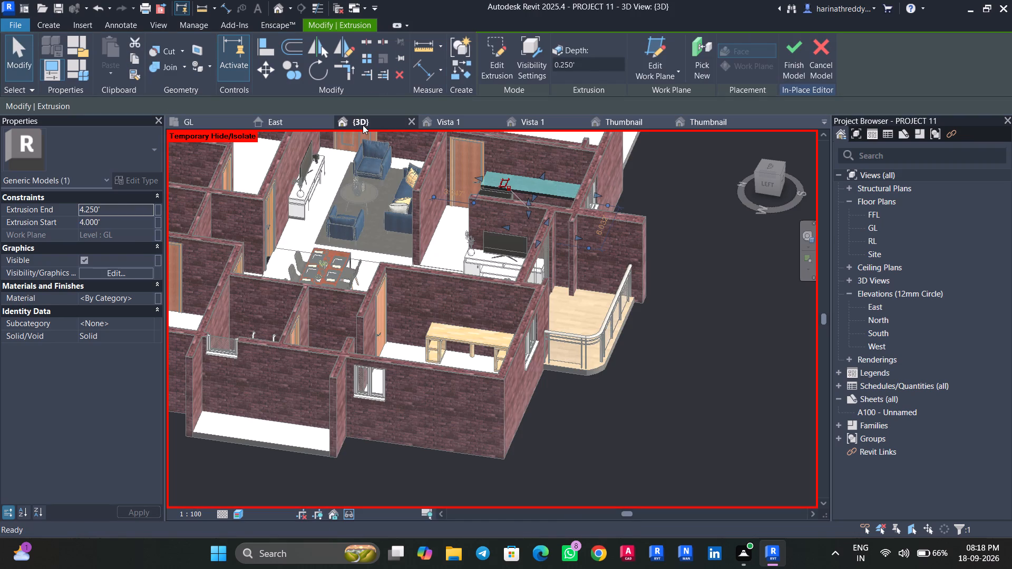
pyautogui.scroll(8, 611, 185)
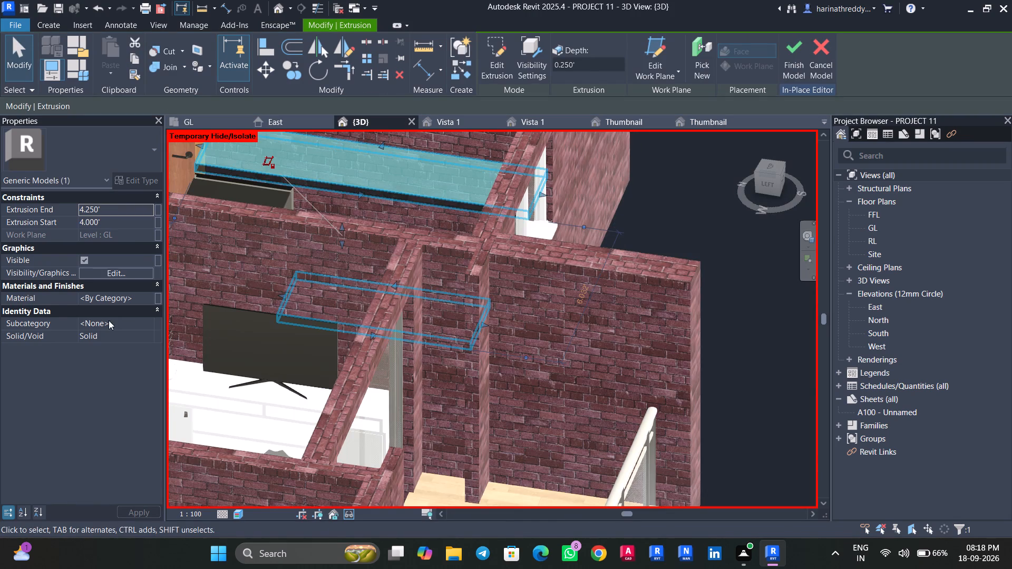
pyautogui.click(146, 300)
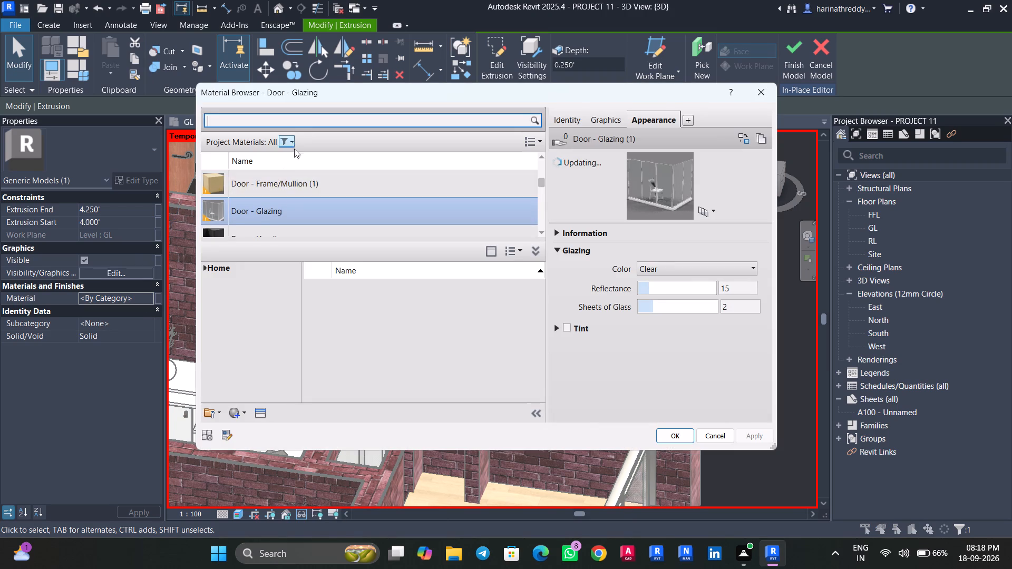
pyautogui.scroll(12, 294, 222)
pyautogui.scroll(-4, 294, 222)
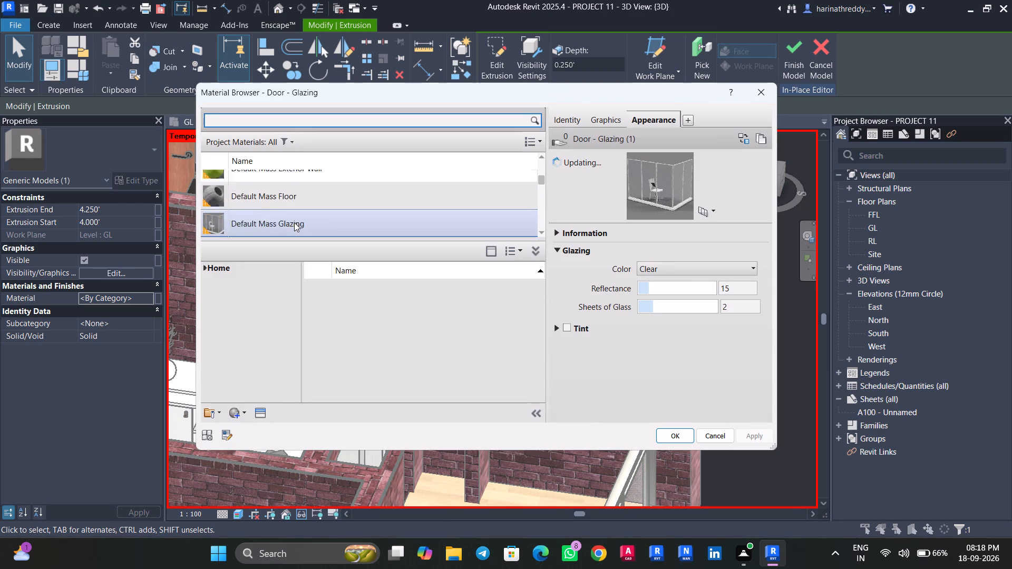
pyautogui.scroll(-3, 294, 222)
pyautogui.scroll(14, 294, 222)
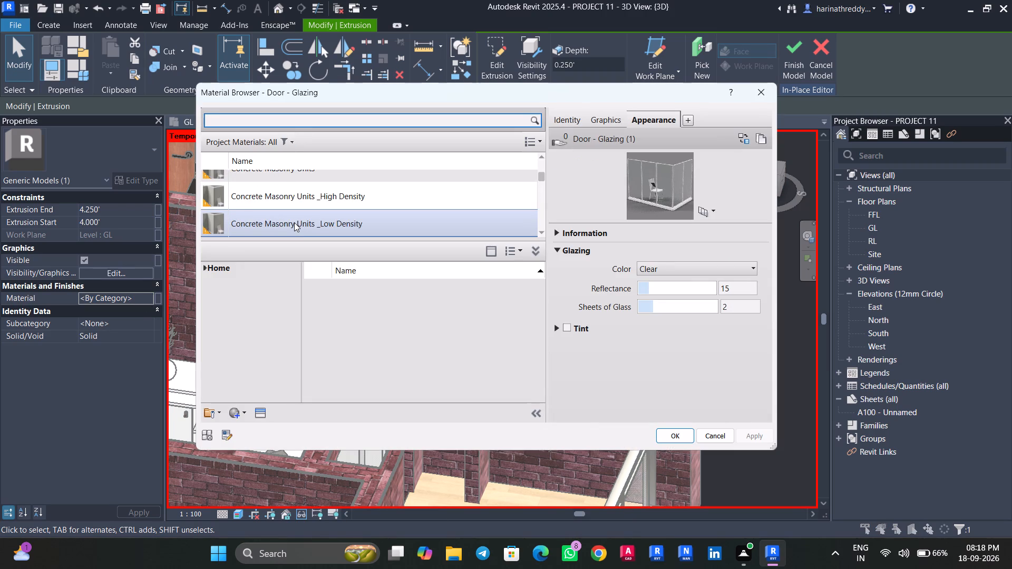
pyautogui.scroll(20, 294, 222)
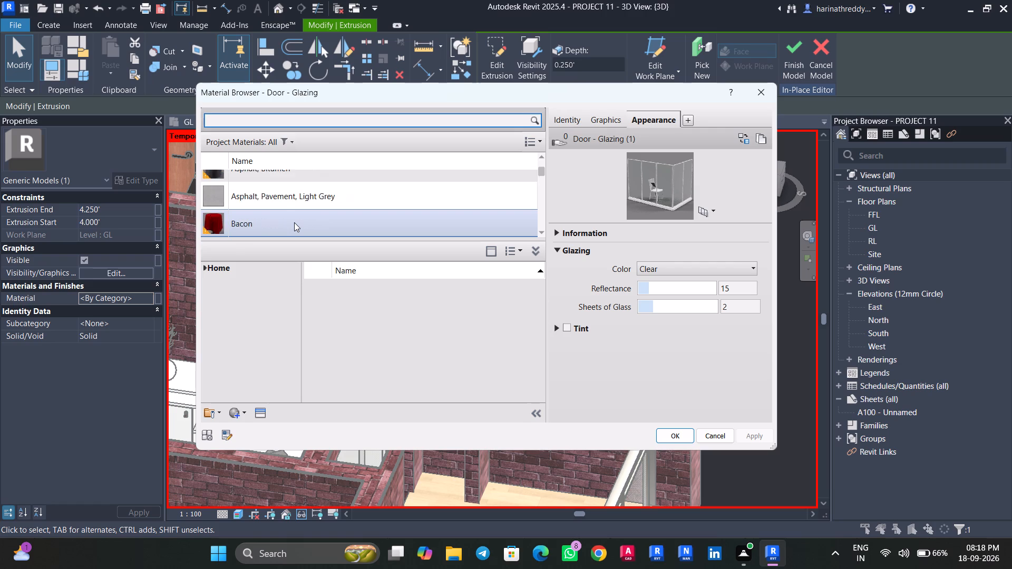
pyautogui.scroll(20, 294, 222)
pyautogui.scroll(2, 294, 222)
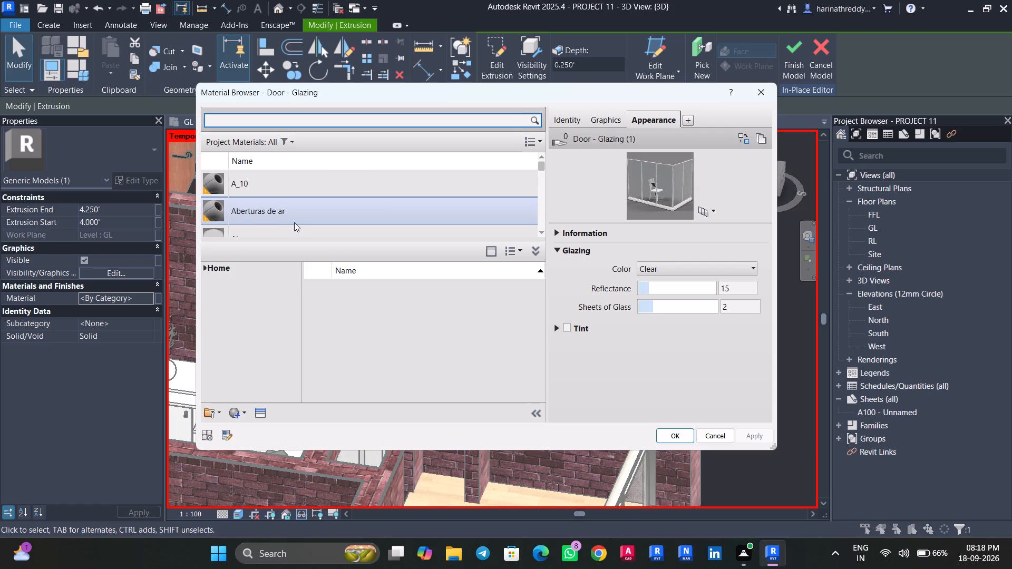
pyautogui.scroll(3, 294, 222)
pyautogui.scroll(-19, 294, 222)
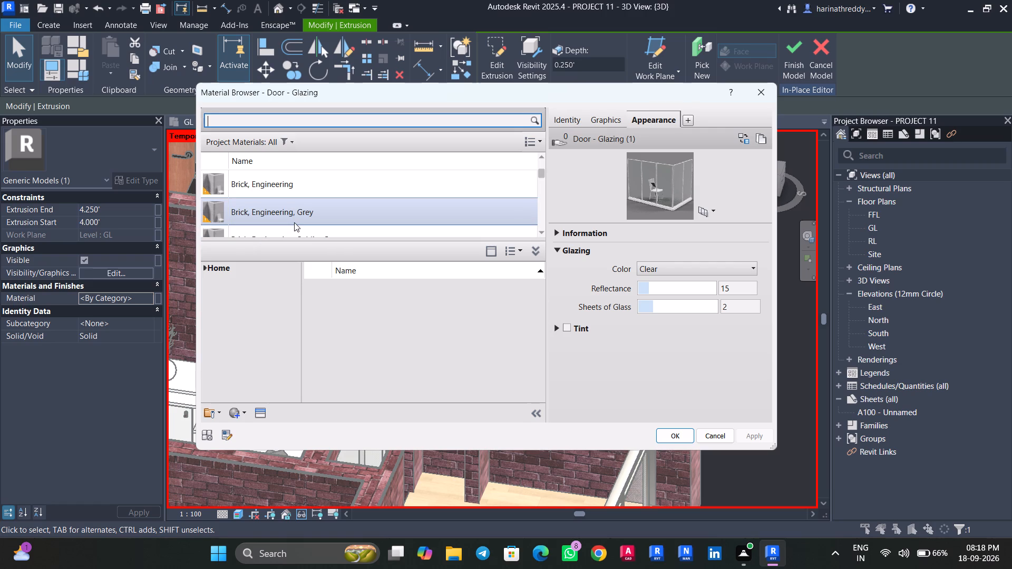
pyautogui.click(273, 119)
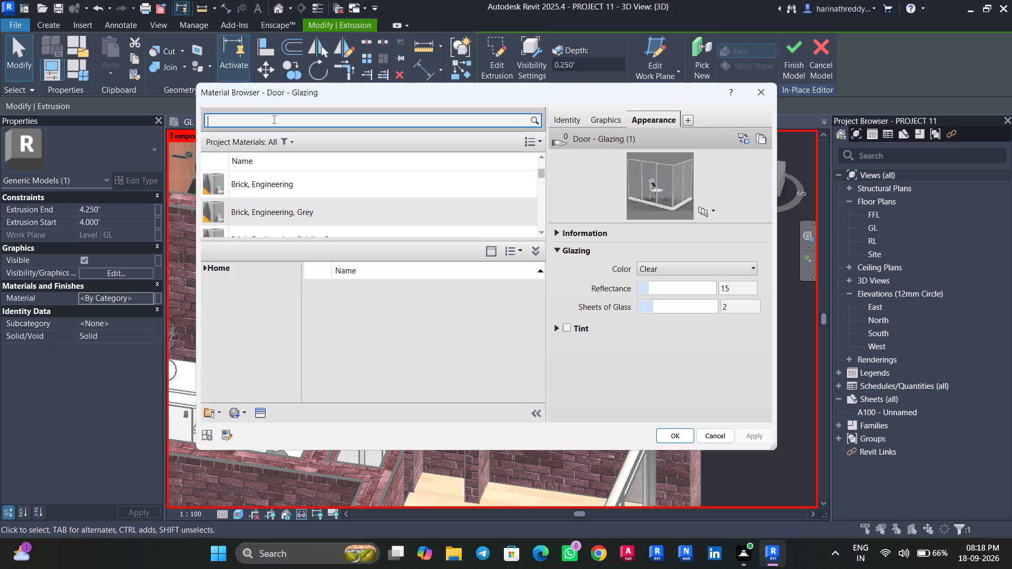
pyautogui.write('hall')
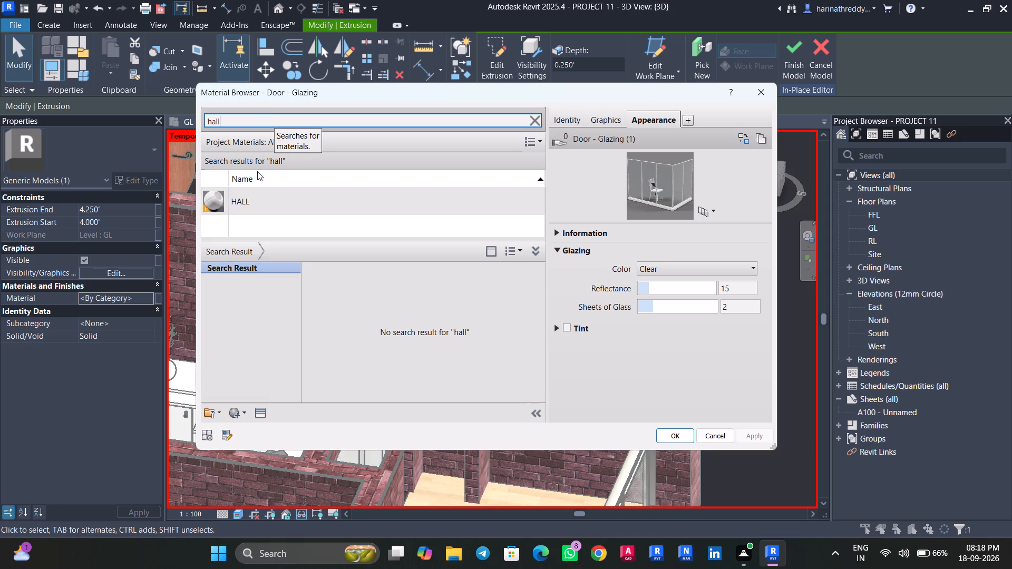
pyautogui.click(258, 202)
pyautogui.click(671, 439)
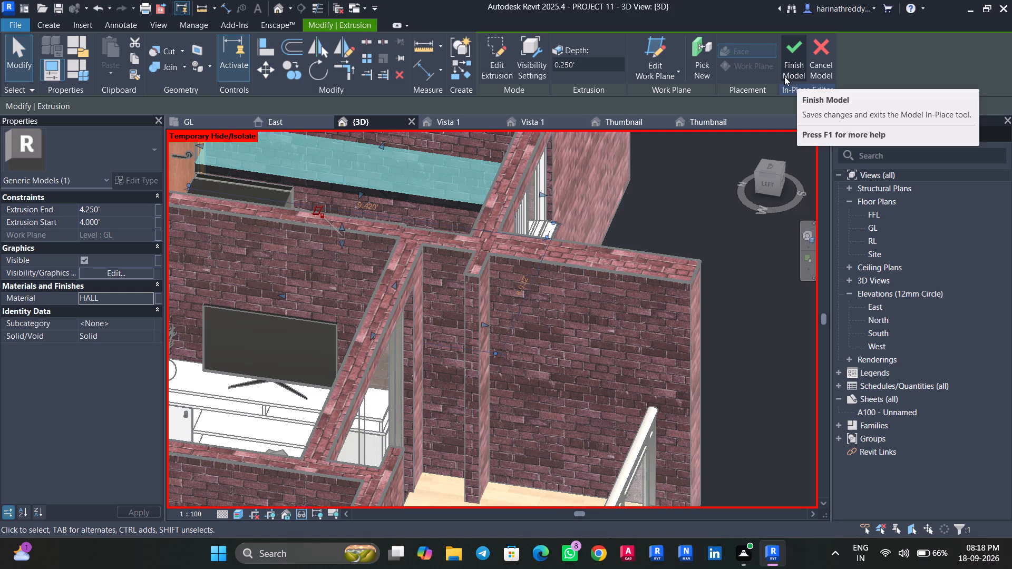
# Finish the in-place countertop model and return to the GL plan.
pyautogui.click(792, 60)
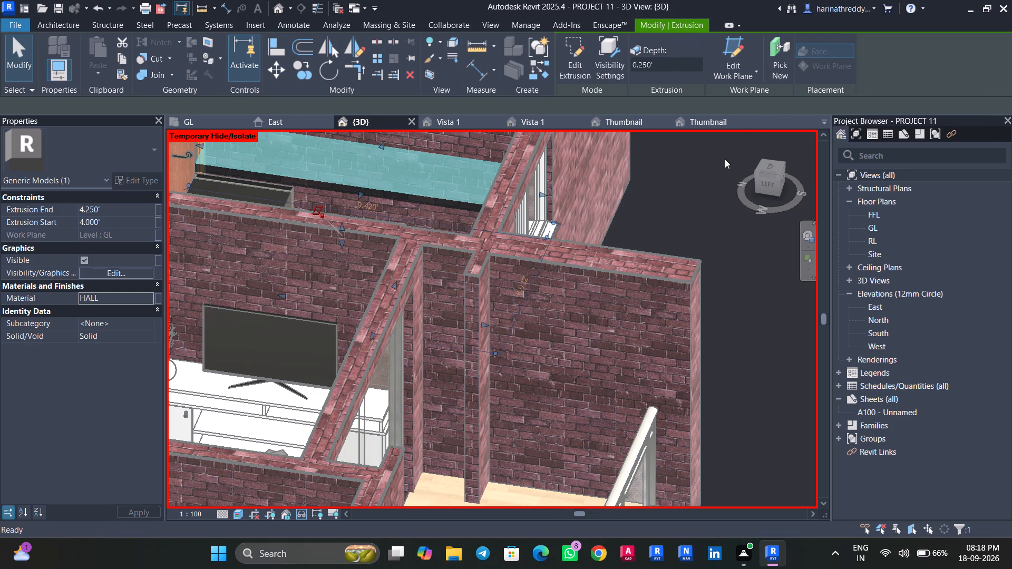
pyautogui.press('Escape')
pyautogui.press('Escape')
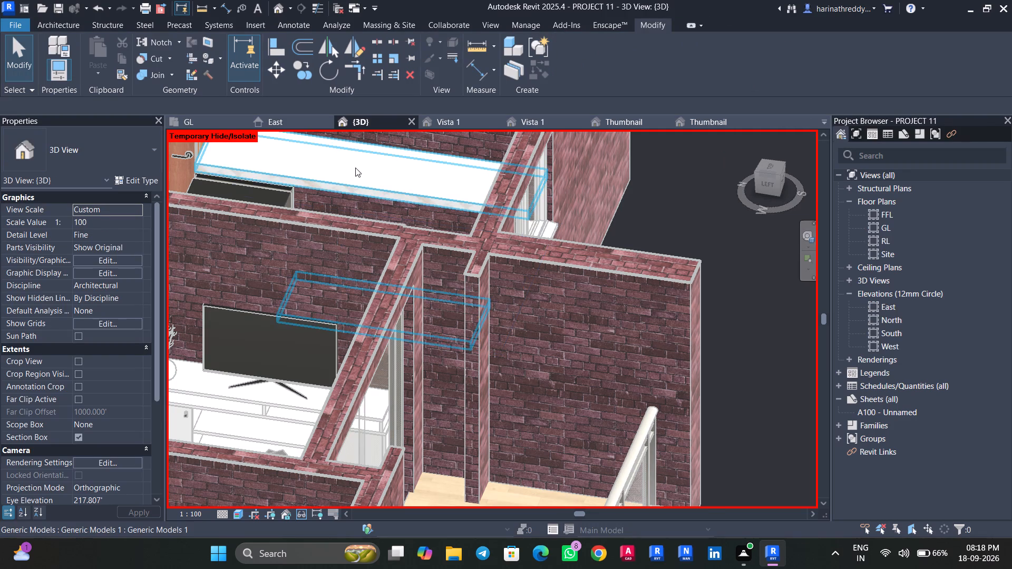
pyautogui.scroll(19, 353, 165)
pyautogui.scroll(-11, 414, 223)
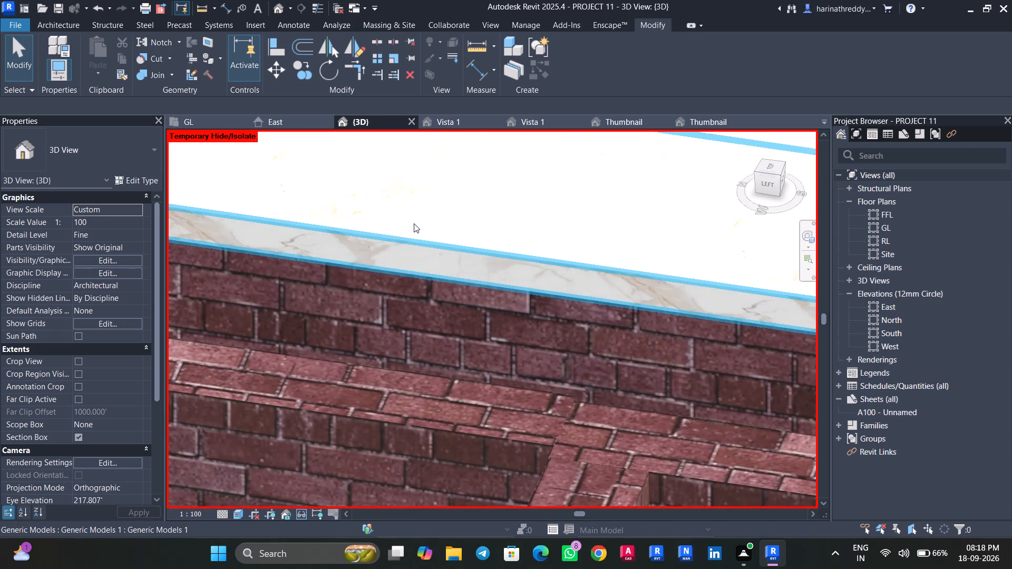
pyautogui.click(186, 124)
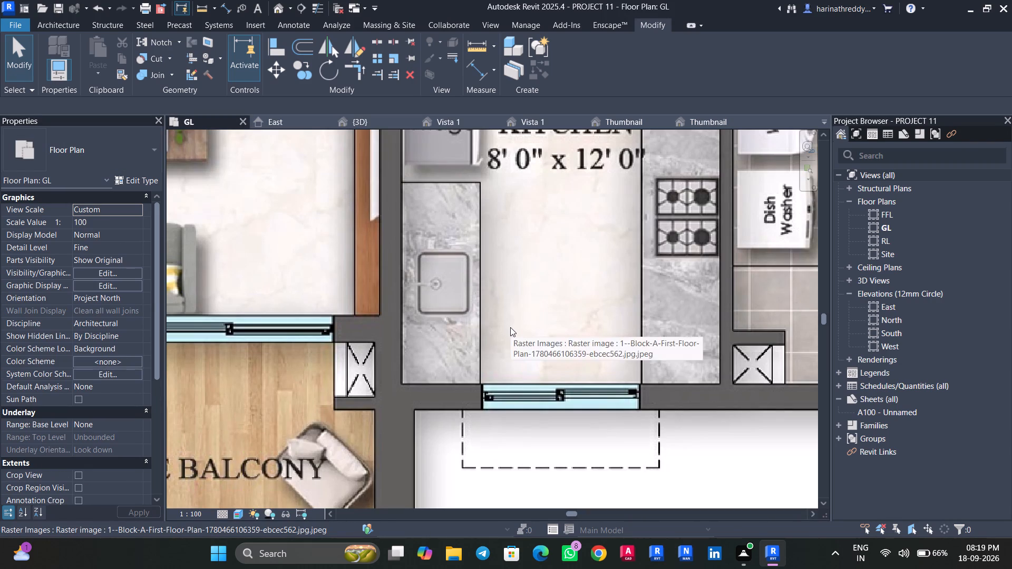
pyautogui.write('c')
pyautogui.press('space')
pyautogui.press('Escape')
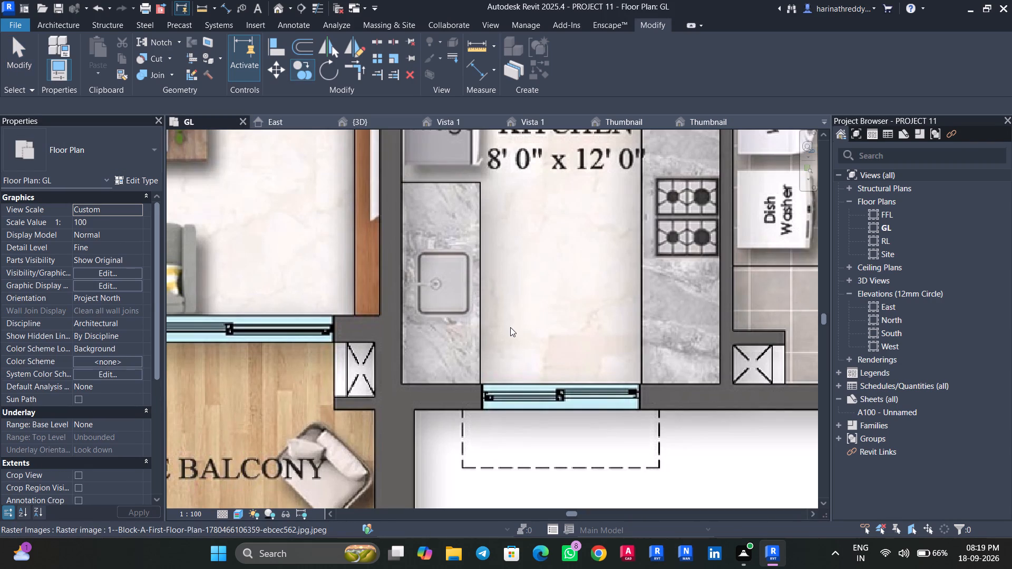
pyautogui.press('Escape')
# Place a rotated Cook_Top_(2) 0915 x 500mm component over the hob shown on the kitchen counter in the GL plan.
pyautogui.write('cm')
pyautogui.click(119, 154)
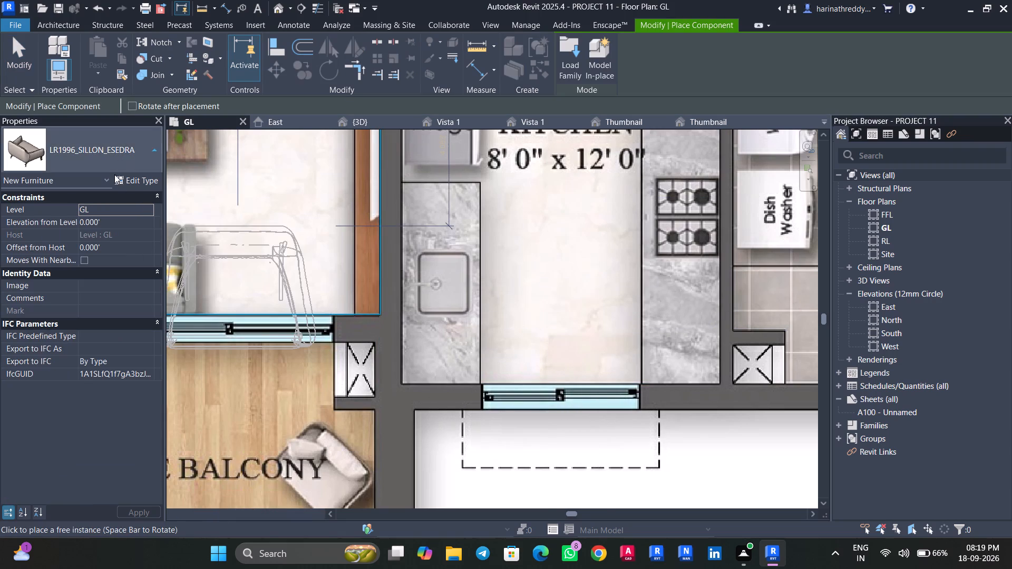
pyautogui.scroll(10, 86, 272)
pyautogui.click(87, 297)
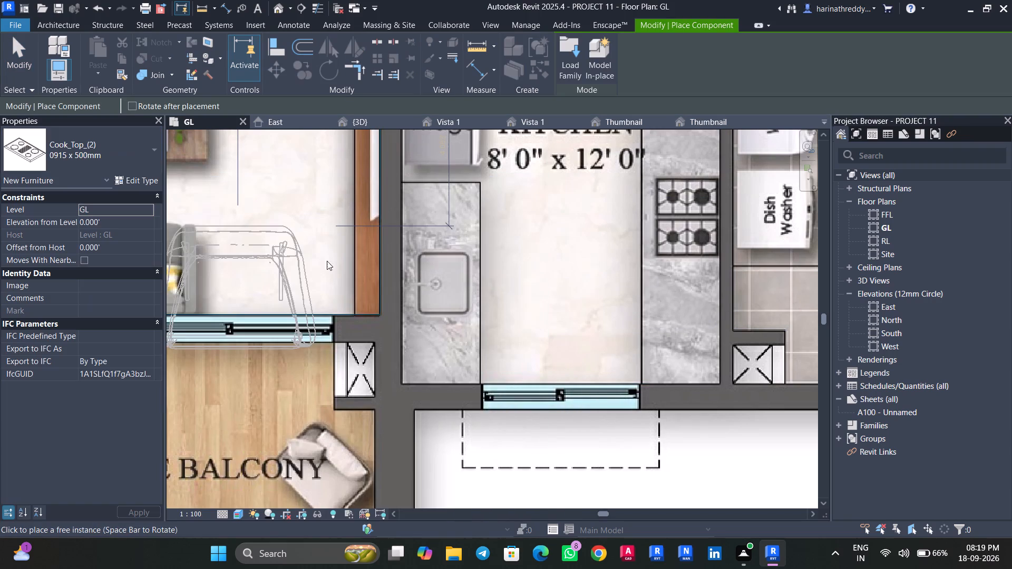
pyautogui.press('space')
pyautogui.scroll(2, 702, 236)
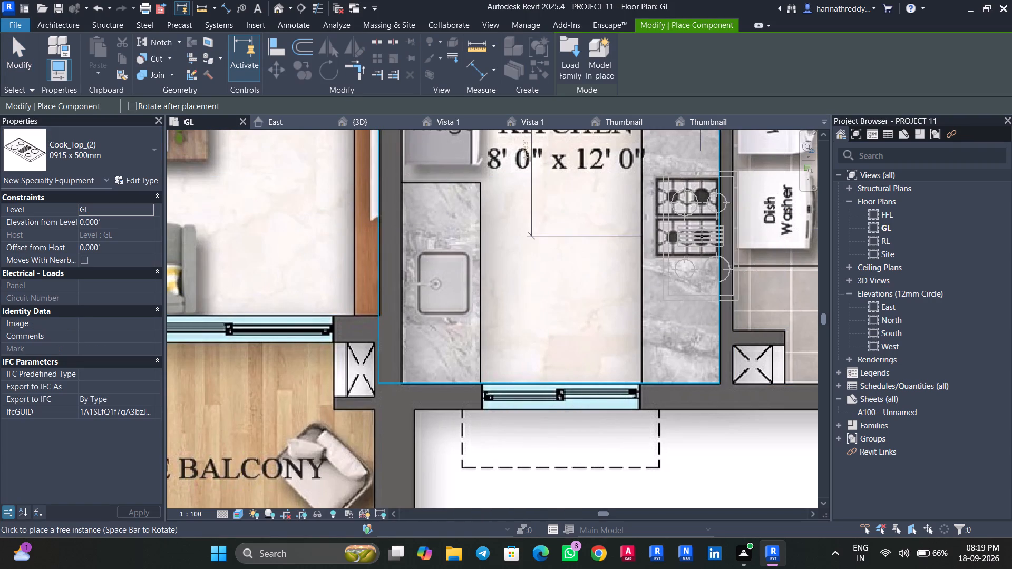
pyautogui.scroll(2, 702, 236)
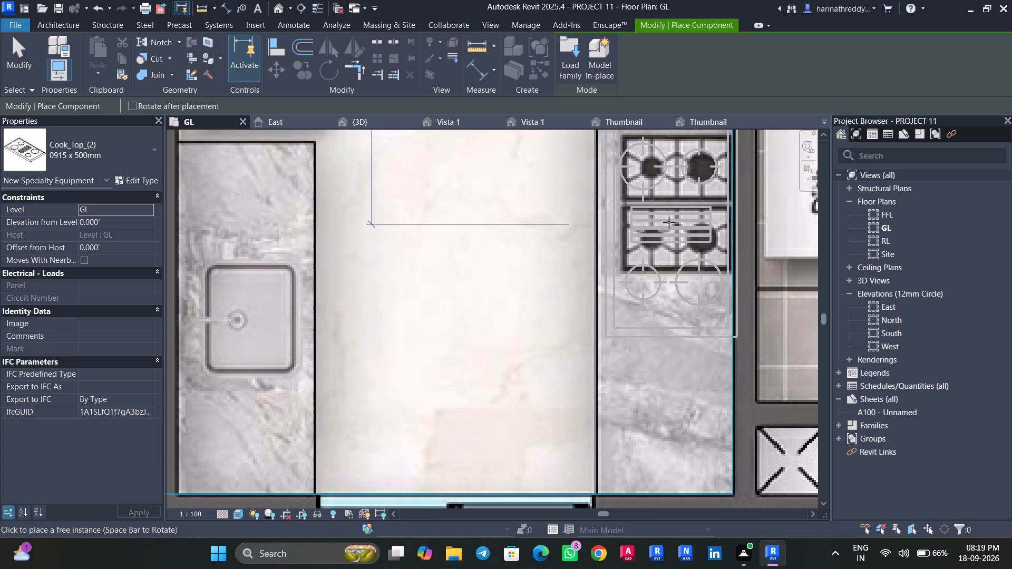
pyautogui.click(669, 222)
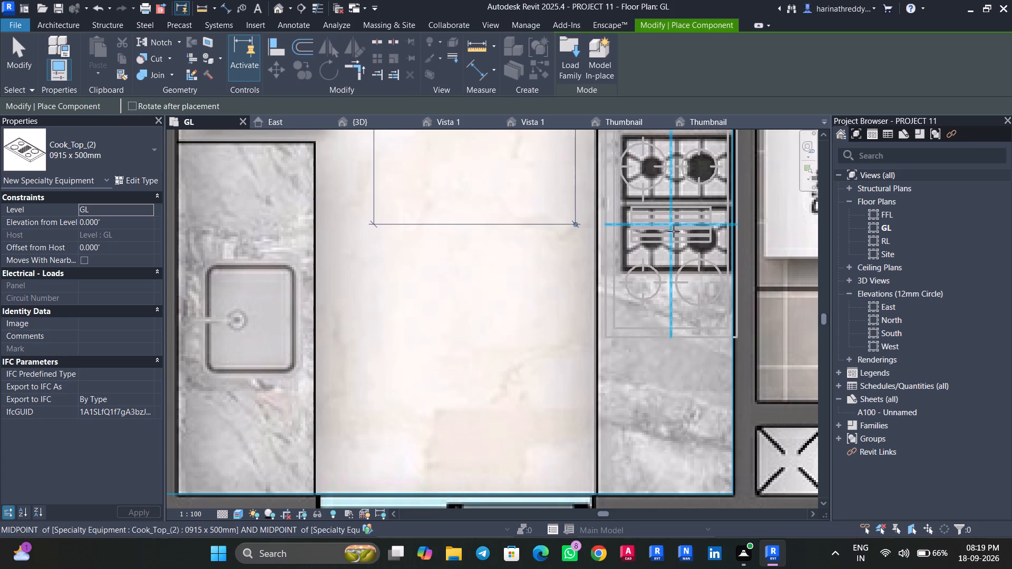
# Place the rotated Fregadero - 3D - Evier single-bowl sink over the sink shown on the kitchen counter, and end placement.
pyautogui.click(104, 134)
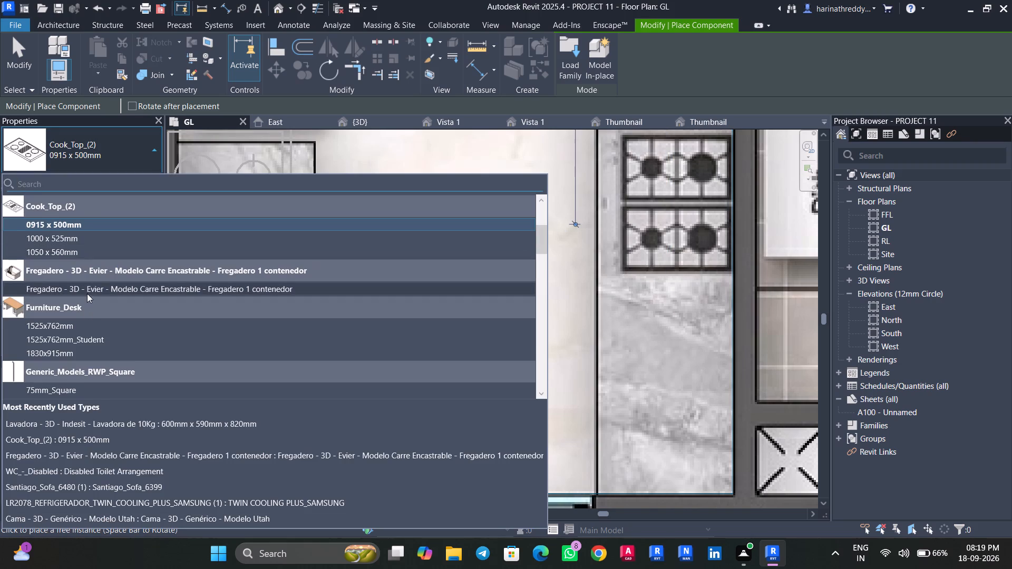
pyautogui.click(87, 283)
pyautogui.press('space')
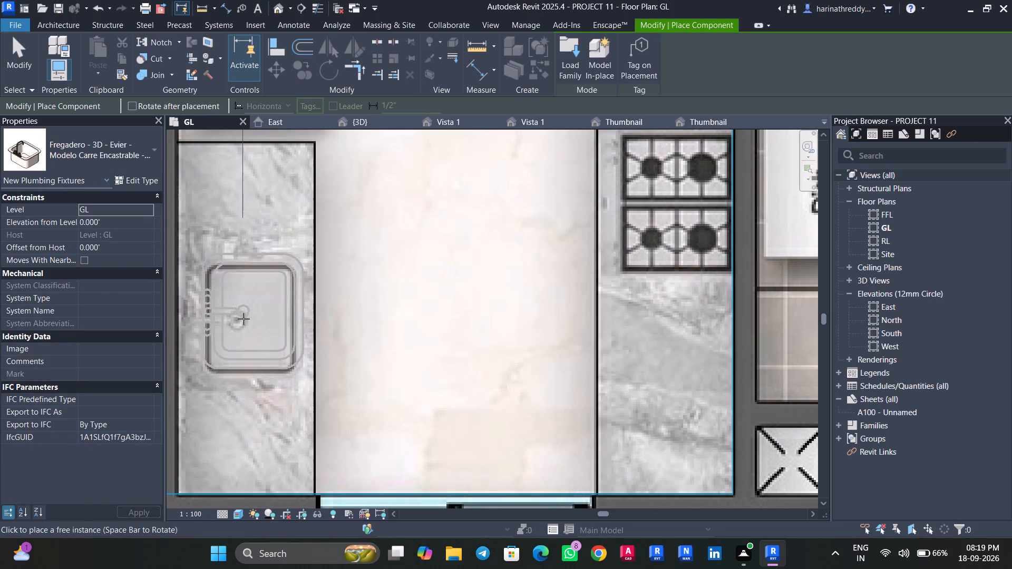
pyautogui.click(242, 322)
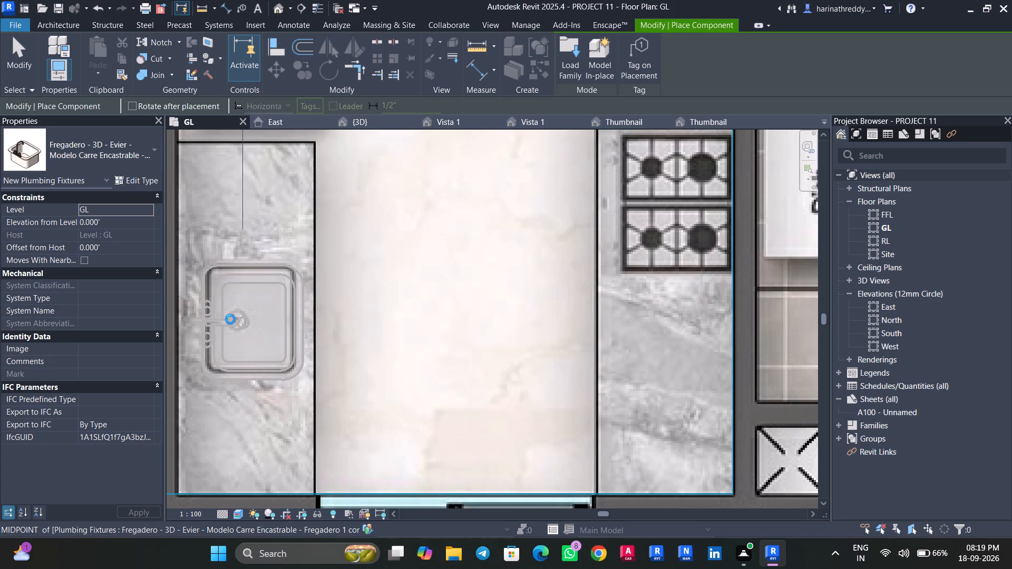
pyautogui.press('Escape')
pyautogui.press('Escape')
pyautogui.press('Escape')
pyautogui.press('Escape')
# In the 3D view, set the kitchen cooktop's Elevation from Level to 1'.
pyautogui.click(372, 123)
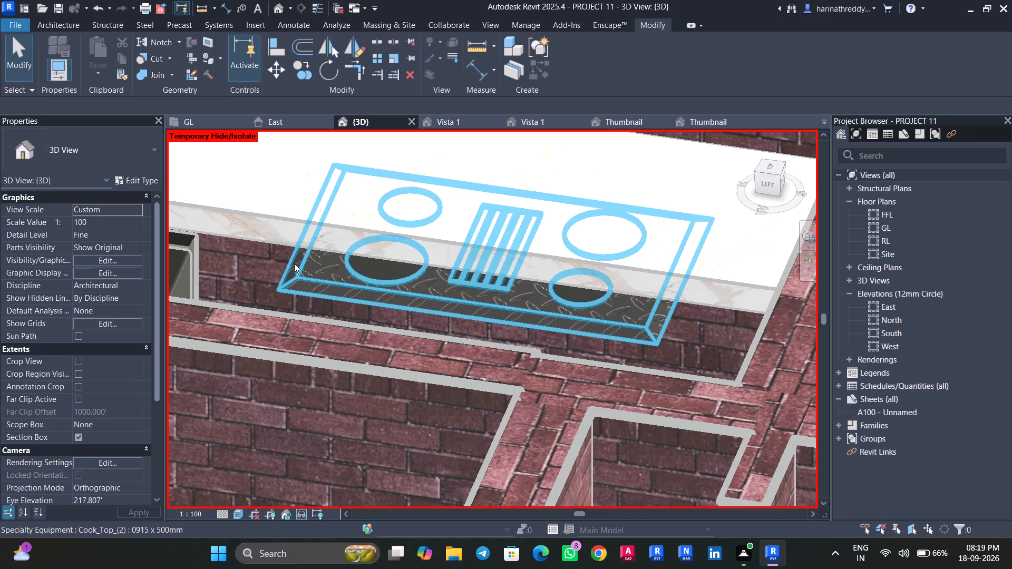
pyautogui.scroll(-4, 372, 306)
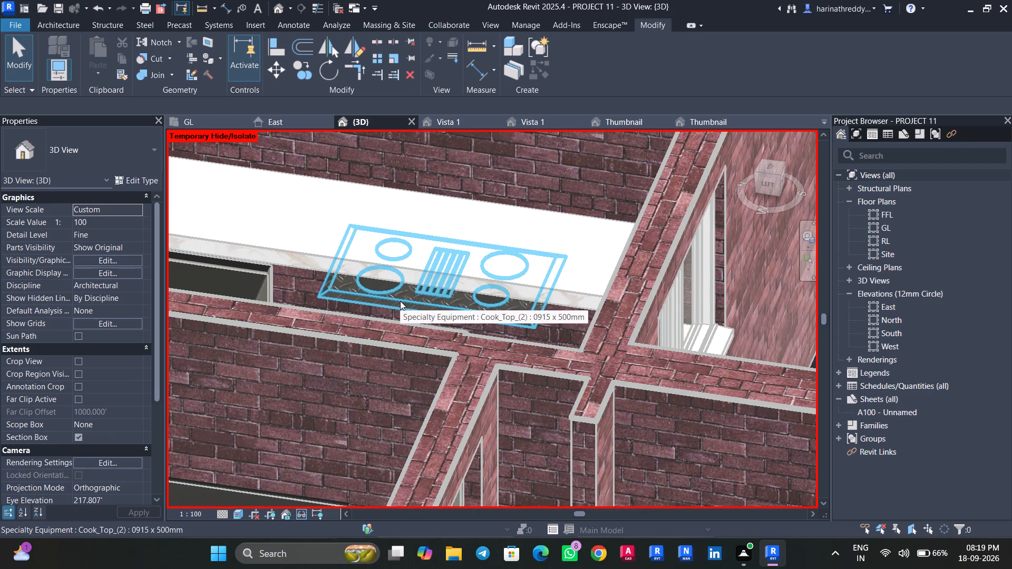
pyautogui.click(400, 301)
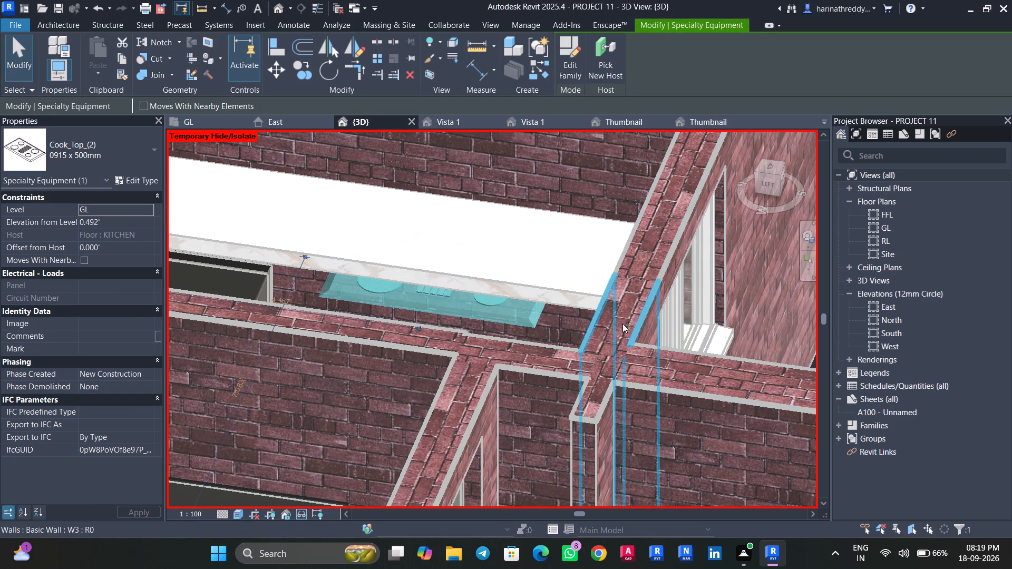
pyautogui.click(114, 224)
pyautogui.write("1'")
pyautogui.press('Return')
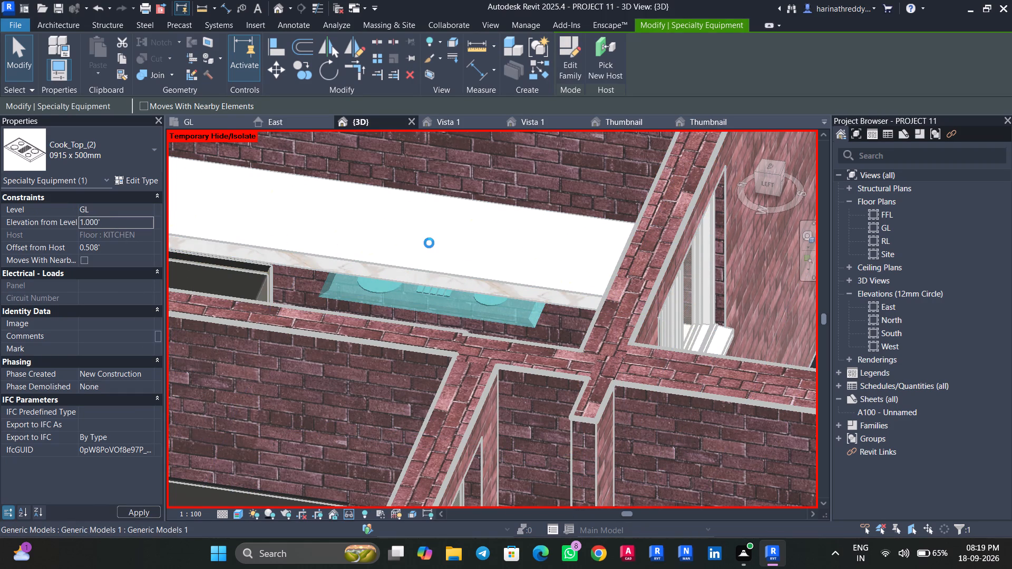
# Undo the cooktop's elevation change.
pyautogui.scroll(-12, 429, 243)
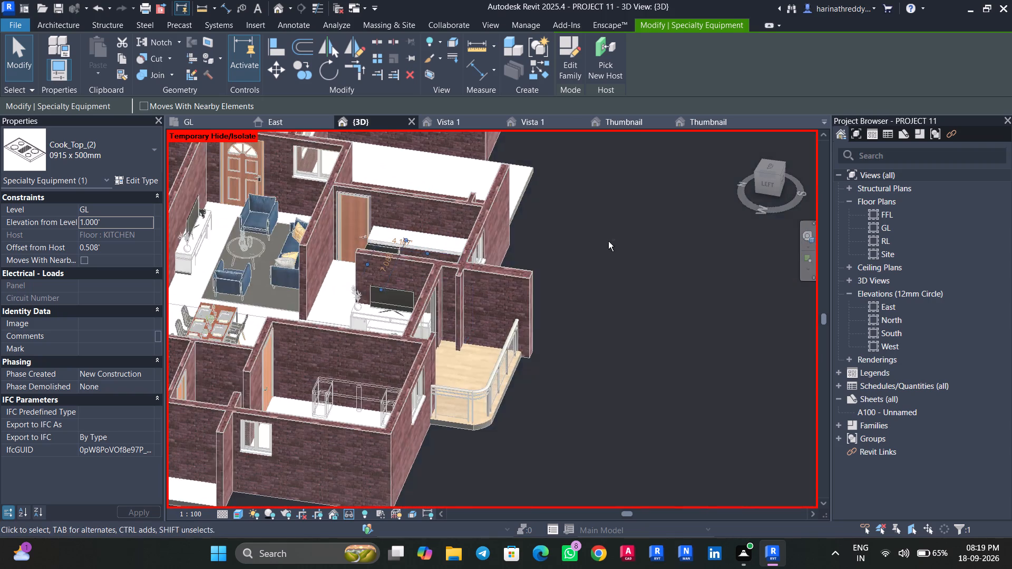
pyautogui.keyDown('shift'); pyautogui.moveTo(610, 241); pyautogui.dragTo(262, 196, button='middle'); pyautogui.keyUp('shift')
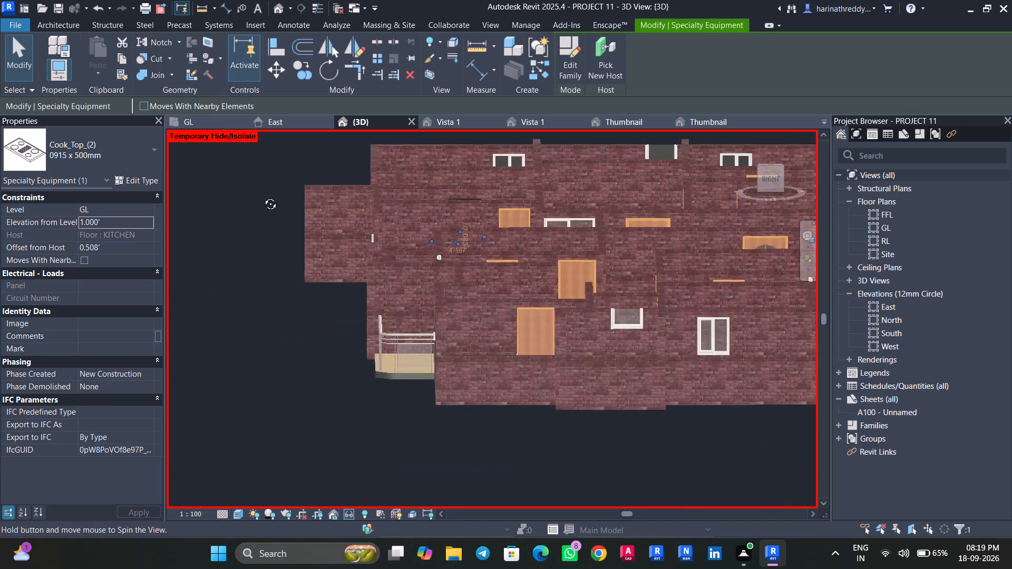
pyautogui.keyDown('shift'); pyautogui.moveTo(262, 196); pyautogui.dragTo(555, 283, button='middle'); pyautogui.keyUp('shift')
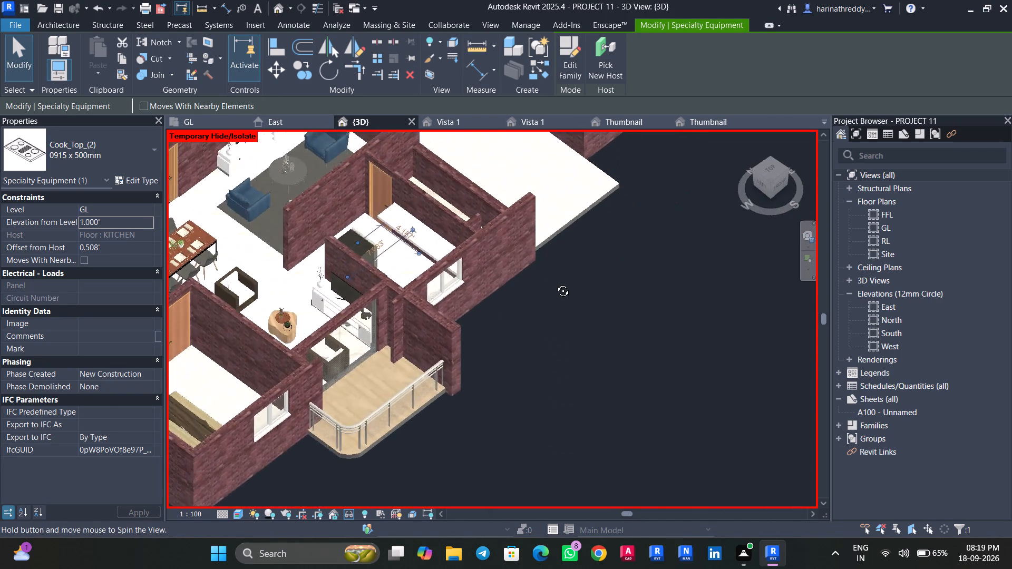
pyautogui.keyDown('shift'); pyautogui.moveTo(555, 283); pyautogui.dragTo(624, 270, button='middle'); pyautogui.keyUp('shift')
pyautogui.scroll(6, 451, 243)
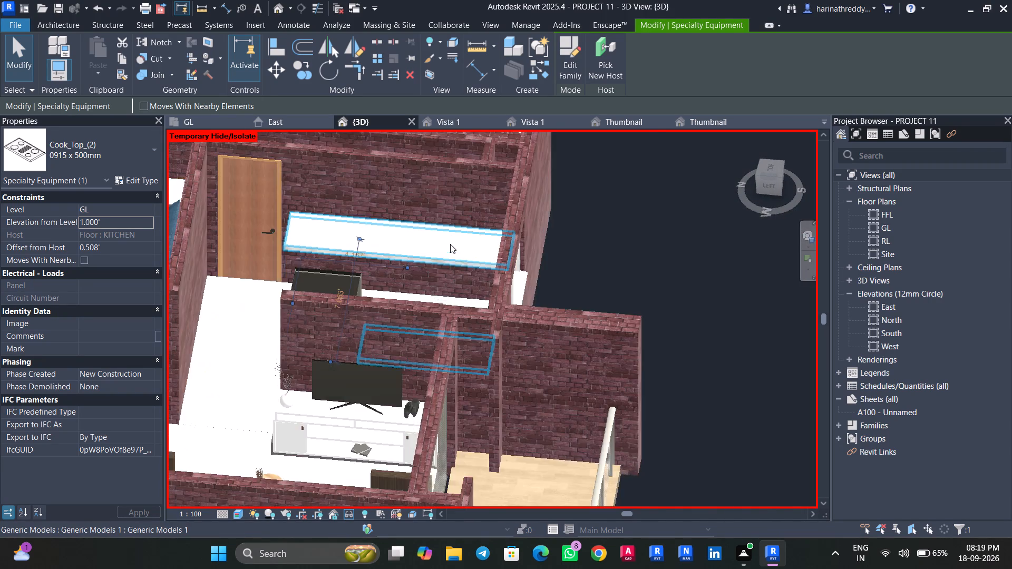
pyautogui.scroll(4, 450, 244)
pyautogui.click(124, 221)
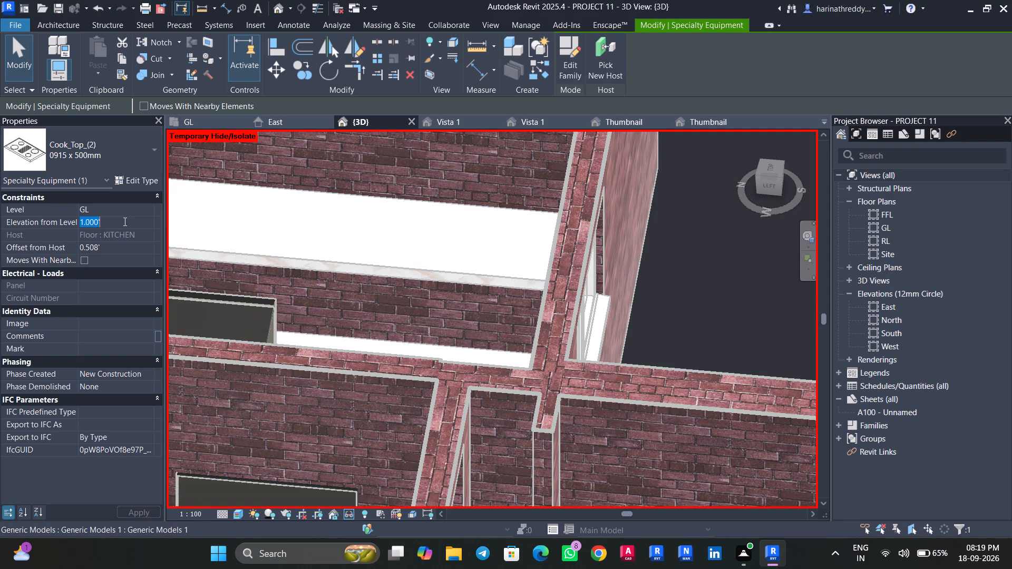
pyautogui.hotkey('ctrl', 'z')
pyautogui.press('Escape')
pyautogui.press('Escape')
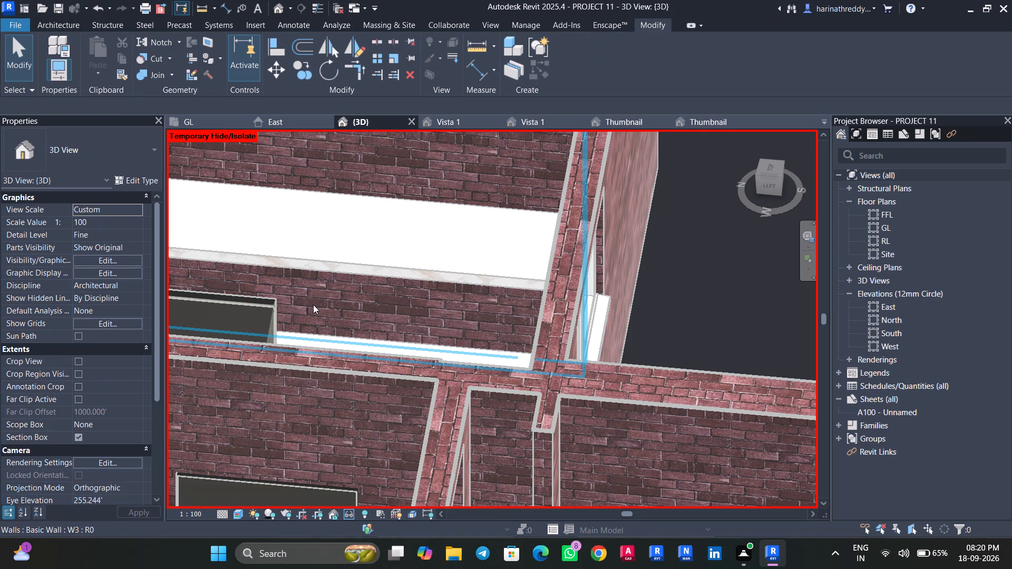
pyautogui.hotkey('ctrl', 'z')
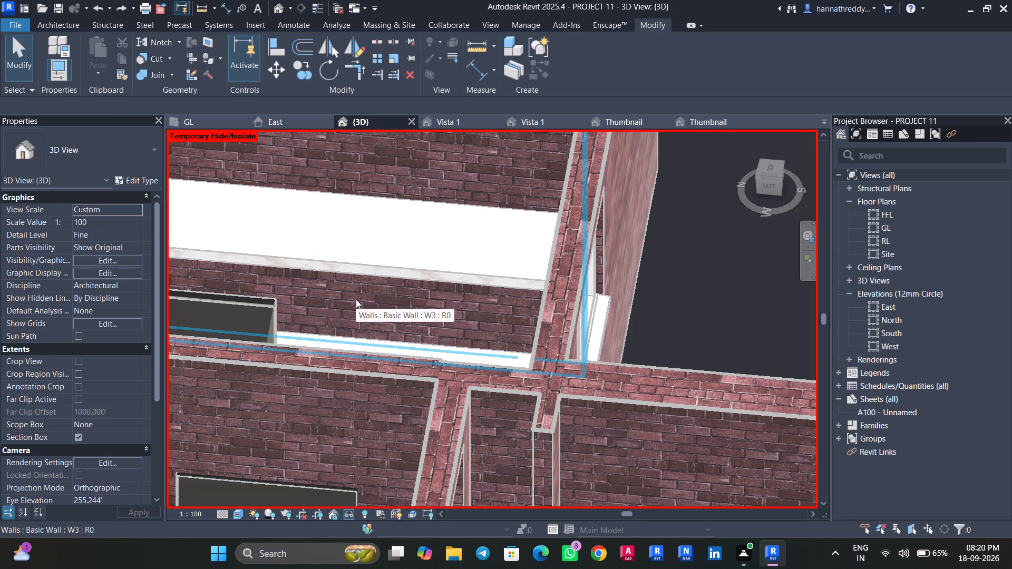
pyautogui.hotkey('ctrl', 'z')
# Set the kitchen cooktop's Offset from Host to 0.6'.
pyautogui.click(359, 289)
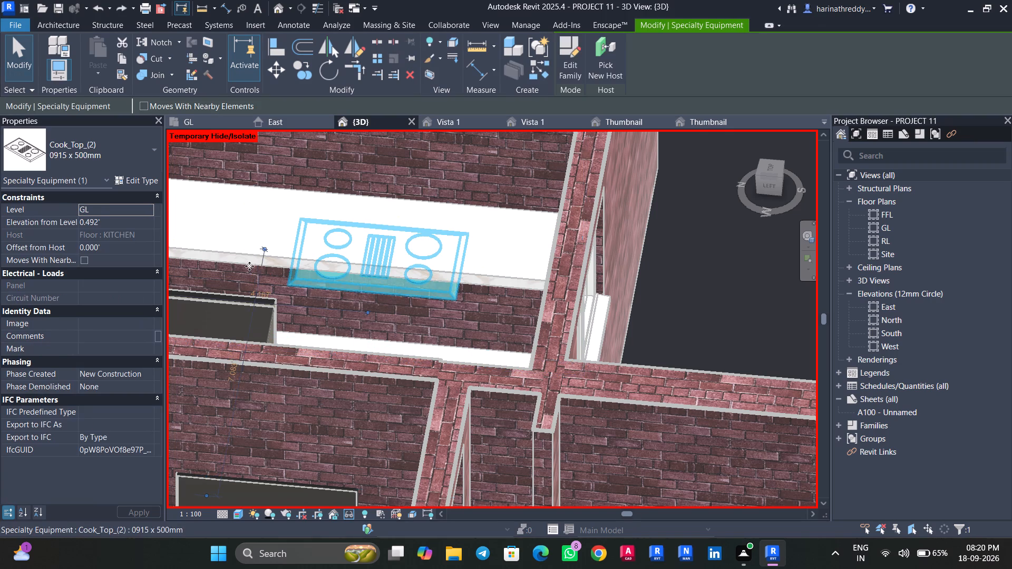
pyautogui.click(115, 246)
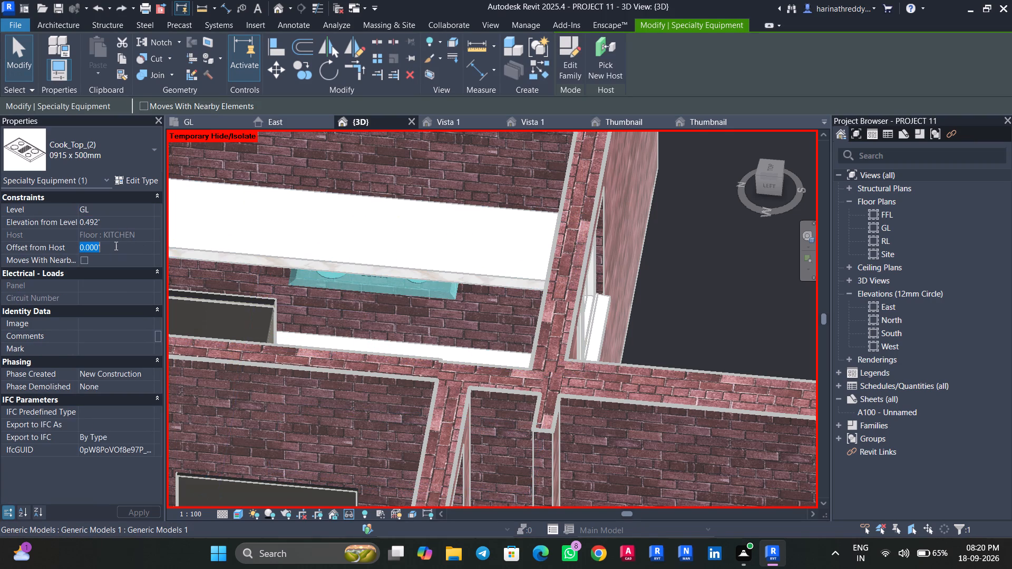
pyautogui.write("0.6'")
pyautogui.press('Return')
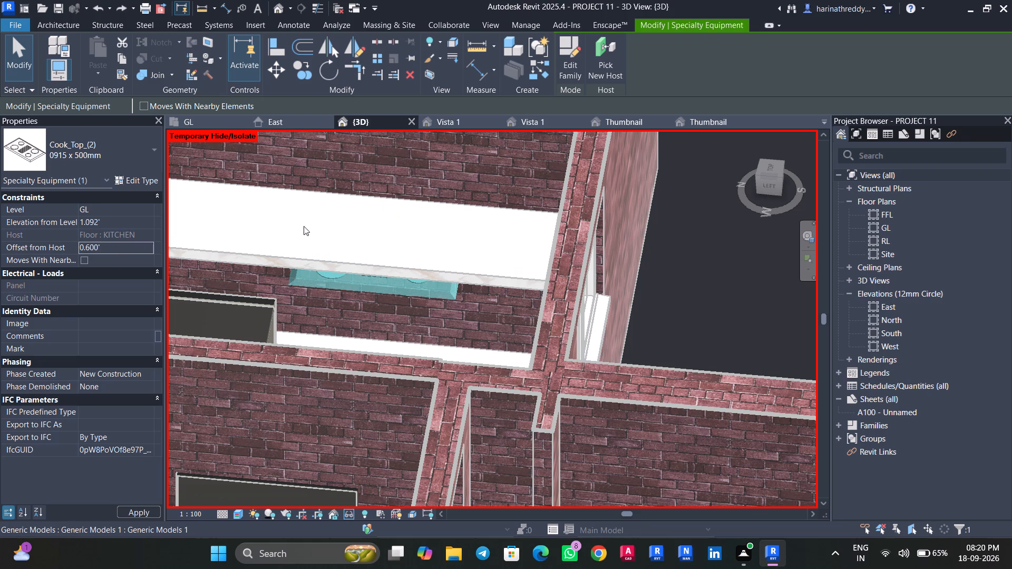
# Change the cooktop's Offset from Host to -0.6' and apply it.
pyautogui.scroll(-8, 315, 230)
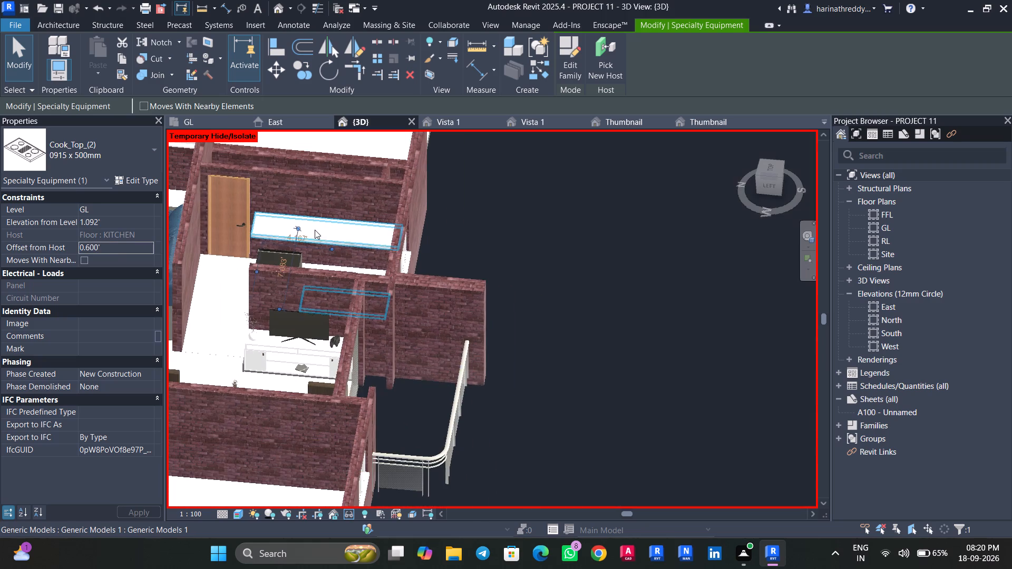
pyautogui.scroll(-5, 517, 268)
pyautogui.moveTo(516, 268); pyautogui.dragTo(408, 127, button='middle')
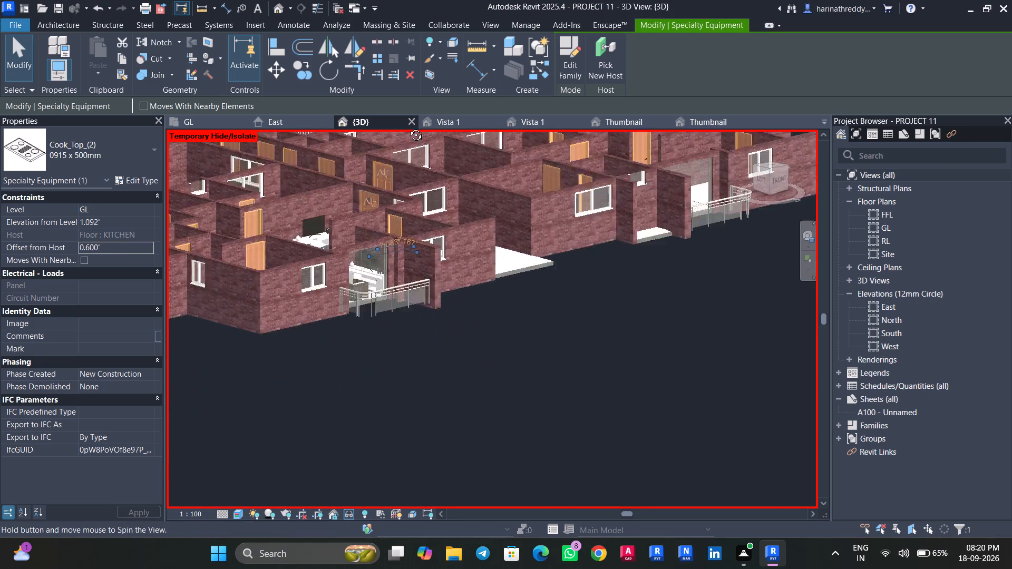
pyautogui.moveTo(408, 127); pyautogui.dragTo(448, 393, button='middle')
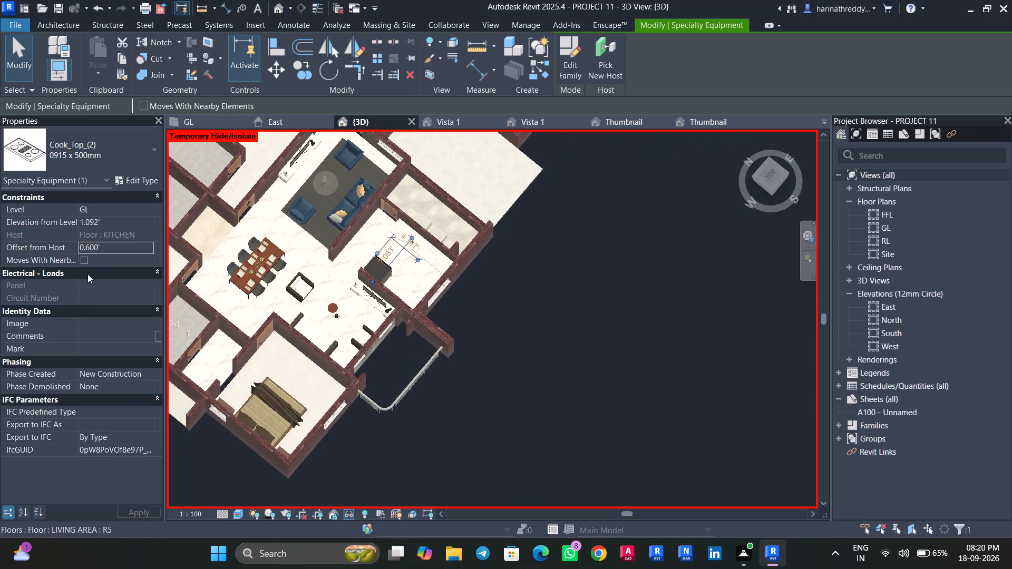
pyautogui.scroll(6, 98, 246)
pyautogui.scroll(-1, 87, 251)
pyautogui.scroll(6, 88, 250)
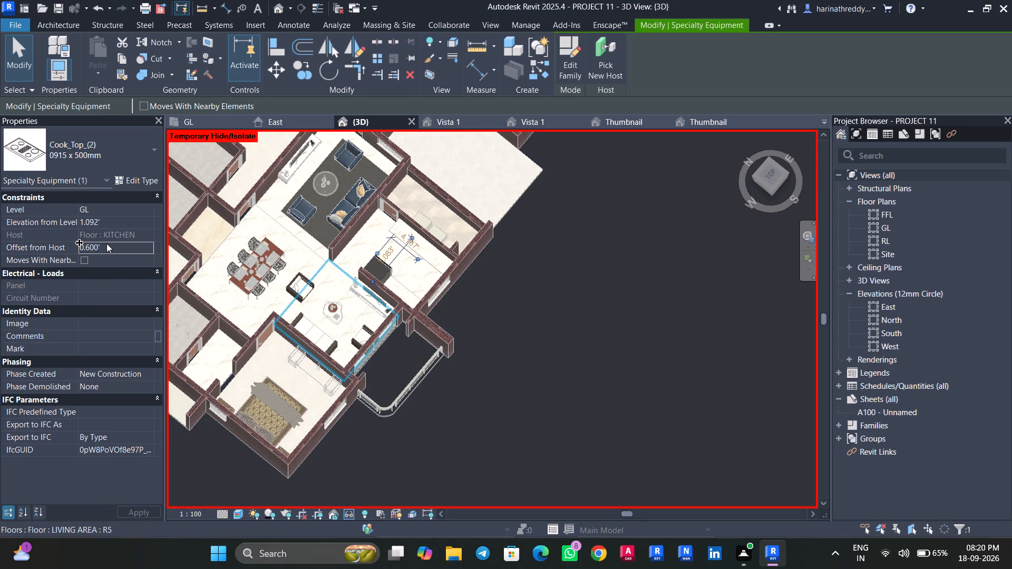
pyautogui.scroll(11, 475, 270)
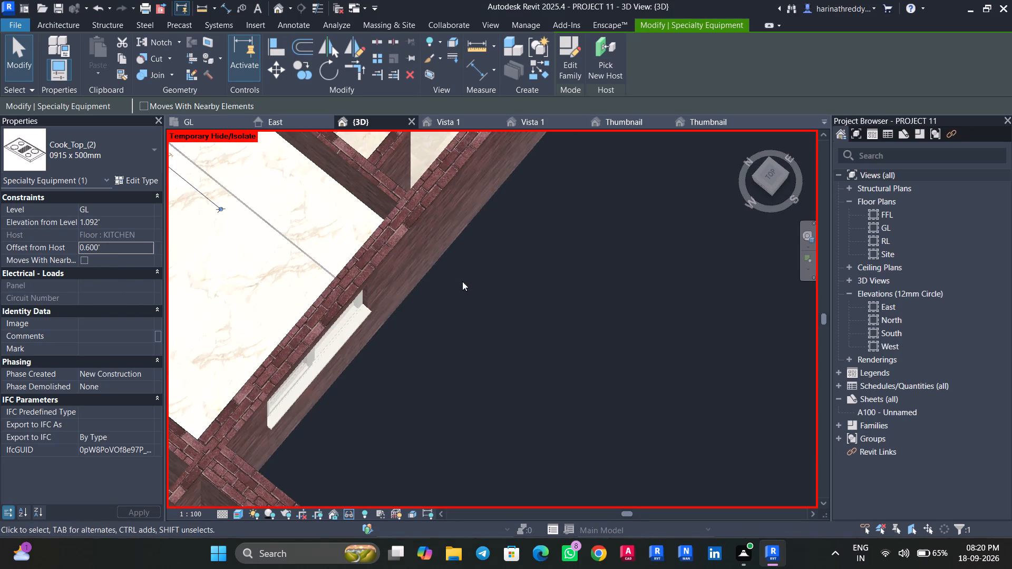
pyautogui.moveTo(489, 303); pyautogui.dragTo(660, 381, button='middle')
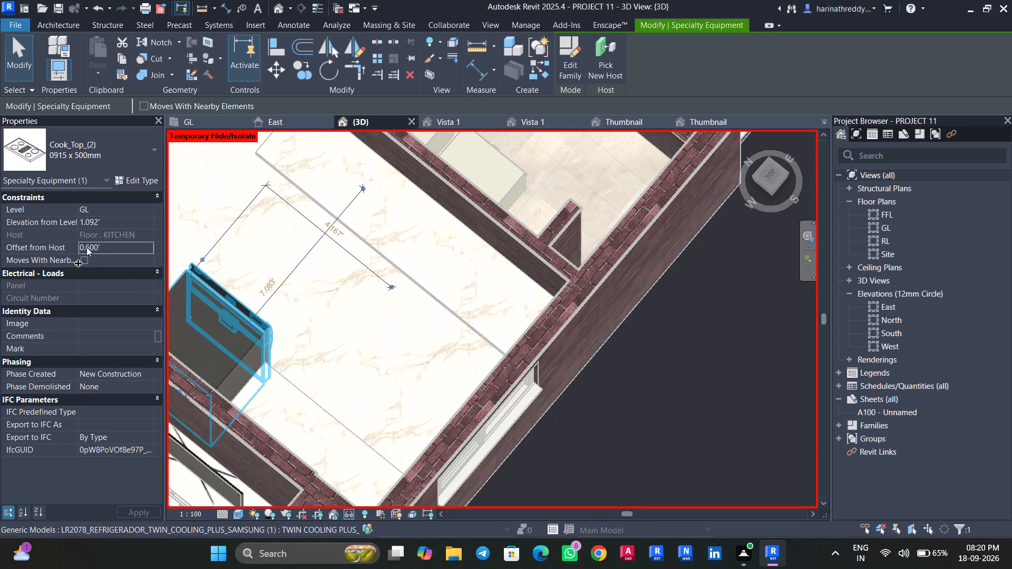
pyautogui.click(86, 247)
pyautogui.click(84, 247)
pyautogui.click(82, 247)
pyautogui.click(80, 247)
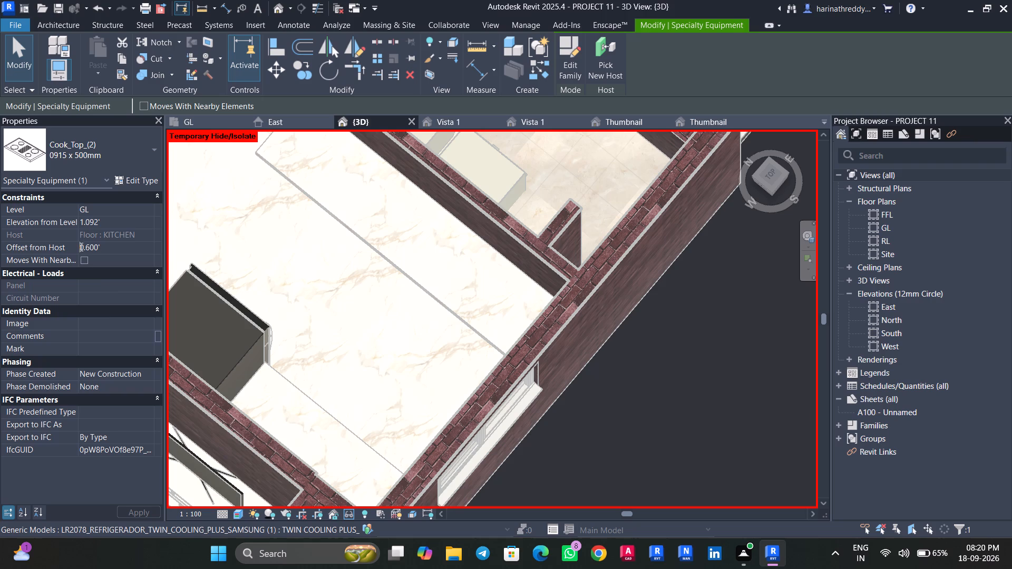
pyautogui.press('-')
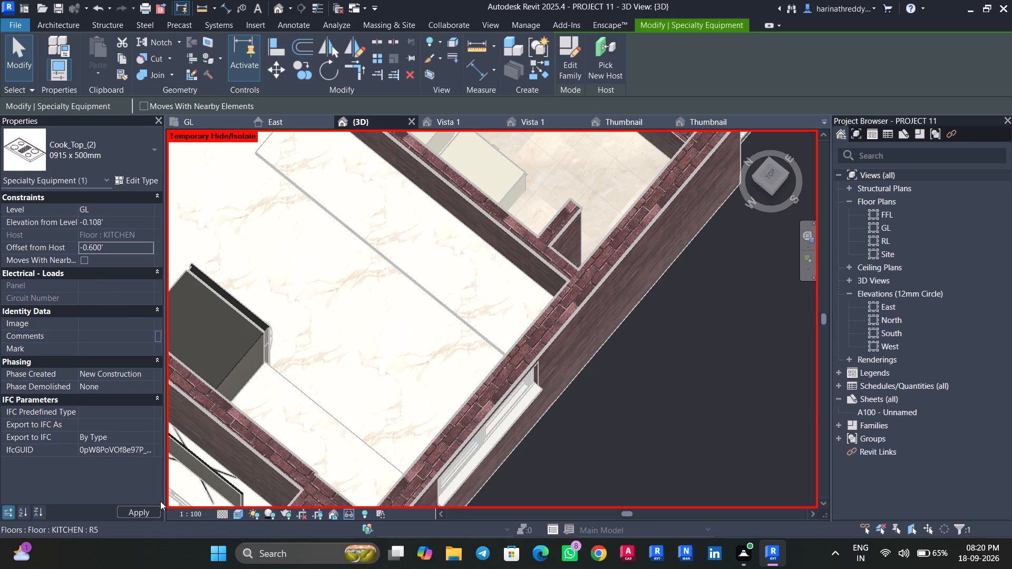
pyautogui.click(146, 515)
# Set the cooktop's Offset from Host to -1'.
pyautogui.scroll(-2, 465, 326)
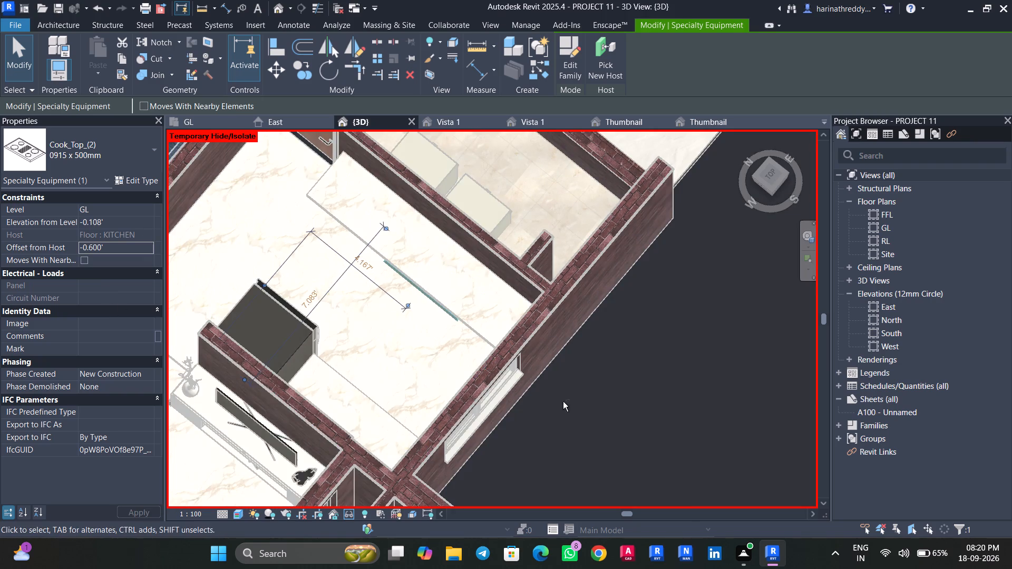
pyautogui.keyDown('shift'); pyautogui.moveTo(565, 398); pyautogui.dragTo(615, 256, button='middle'); pyautogui.keyUp('shift')
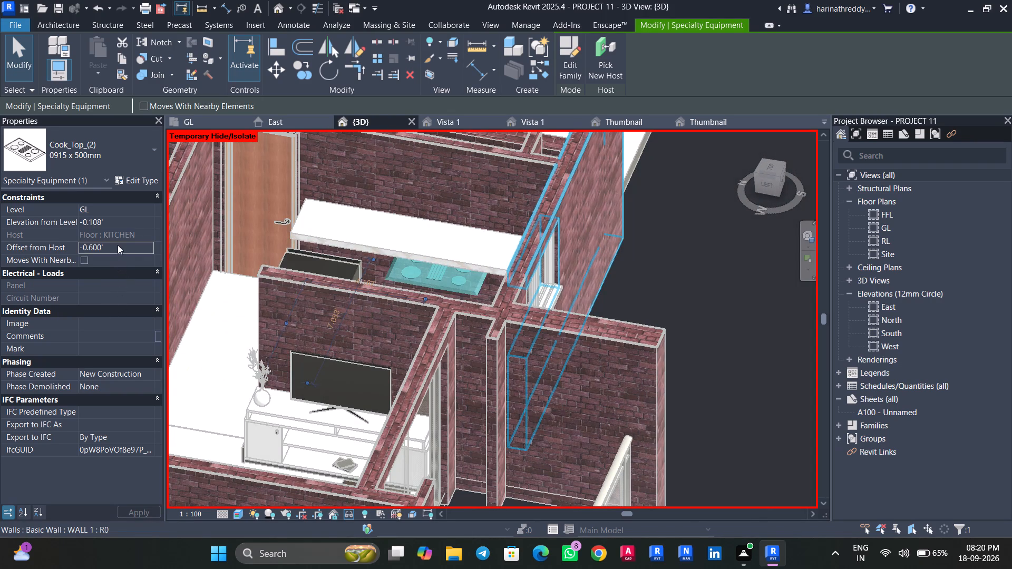
pyautogui.click(118, 245)
pyautogui.write("-1'")
pyautogui.press('Return')
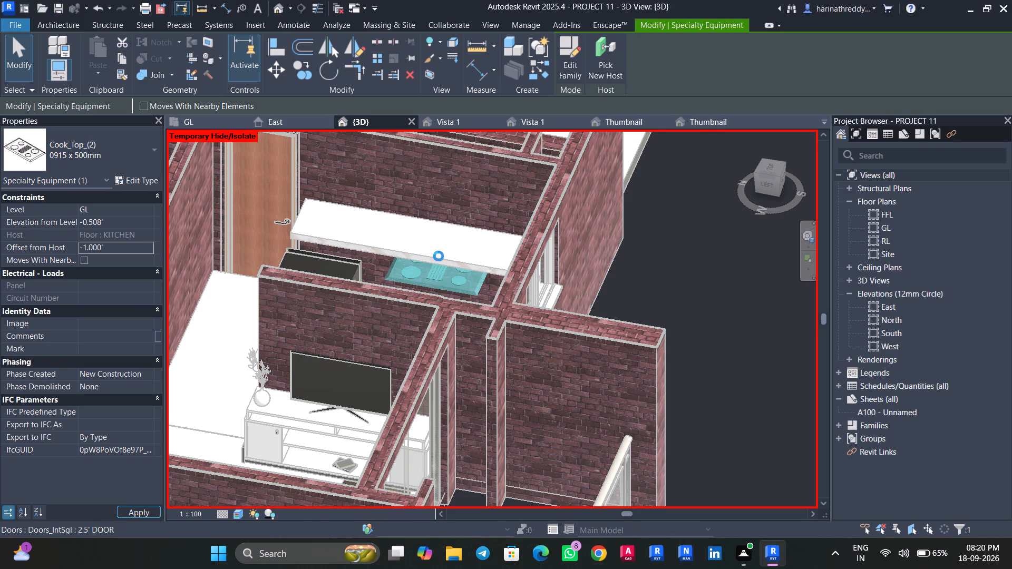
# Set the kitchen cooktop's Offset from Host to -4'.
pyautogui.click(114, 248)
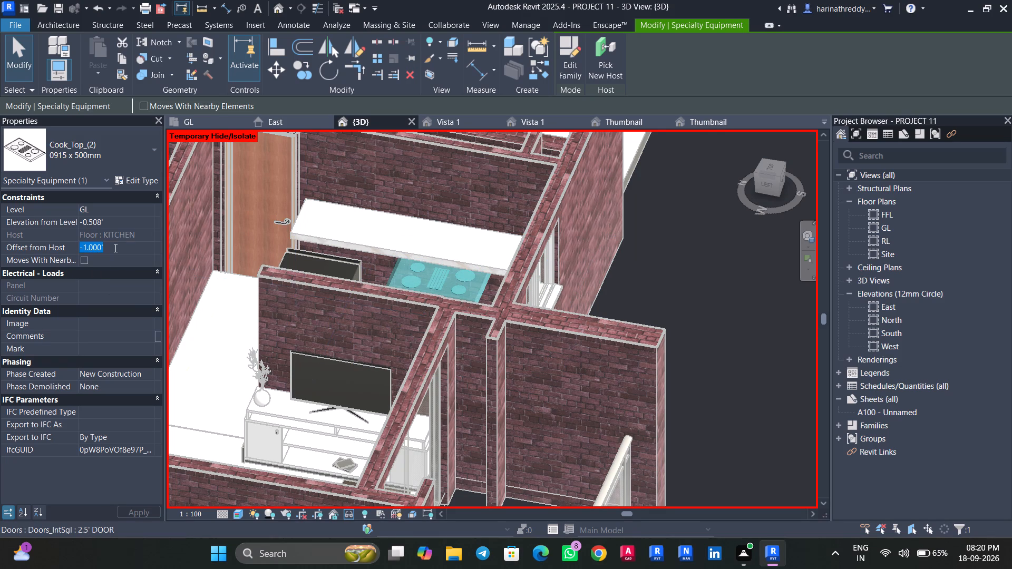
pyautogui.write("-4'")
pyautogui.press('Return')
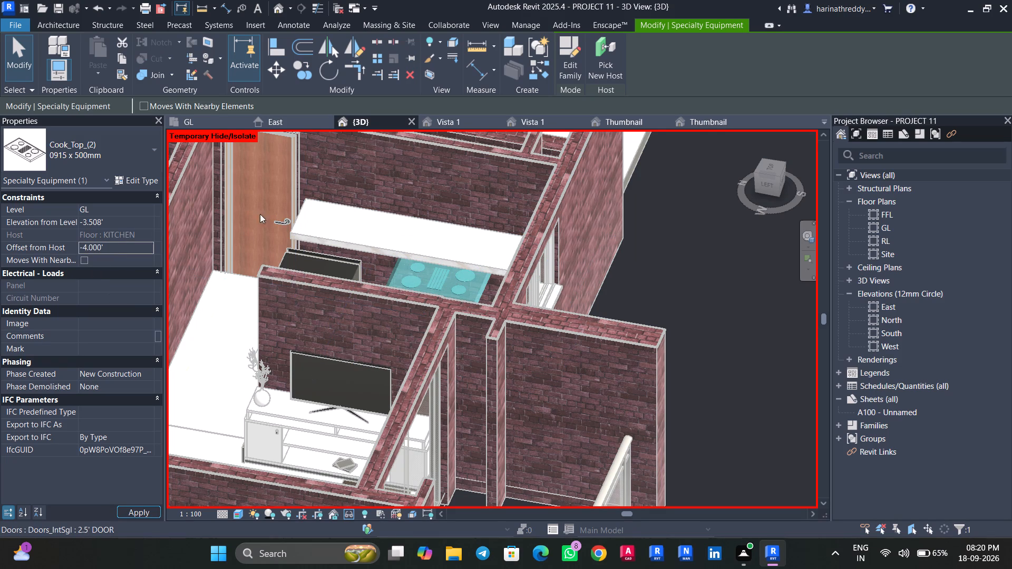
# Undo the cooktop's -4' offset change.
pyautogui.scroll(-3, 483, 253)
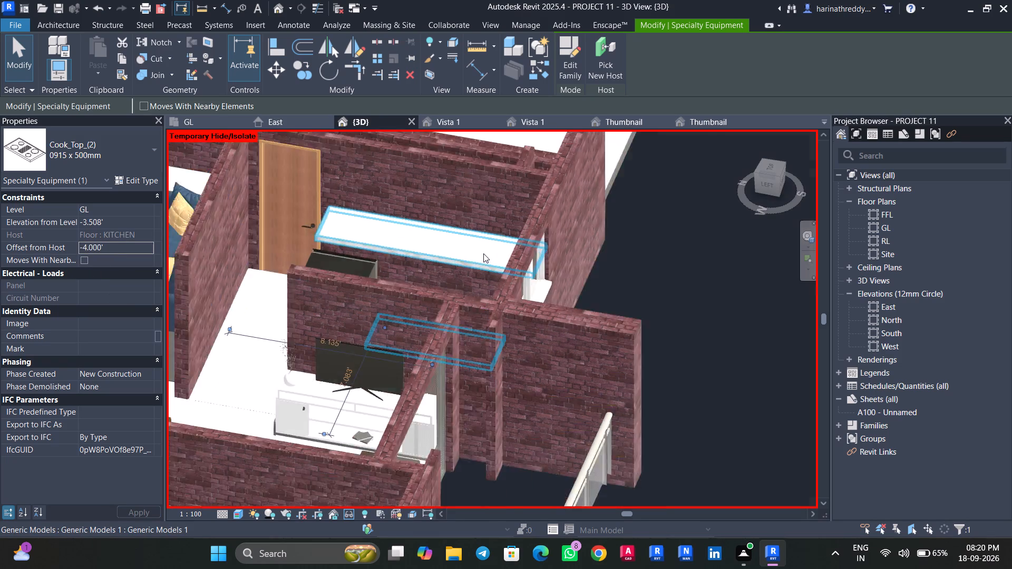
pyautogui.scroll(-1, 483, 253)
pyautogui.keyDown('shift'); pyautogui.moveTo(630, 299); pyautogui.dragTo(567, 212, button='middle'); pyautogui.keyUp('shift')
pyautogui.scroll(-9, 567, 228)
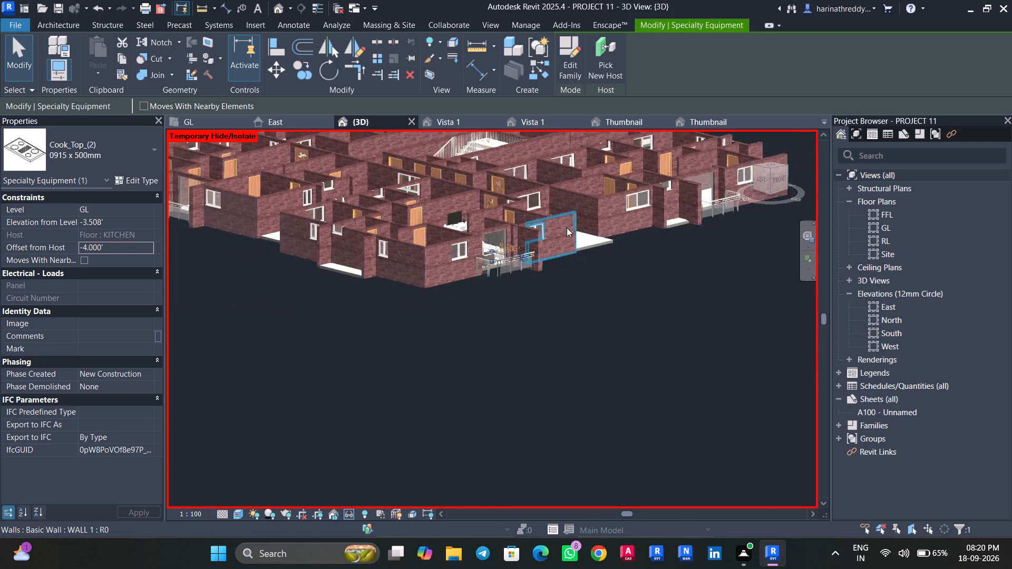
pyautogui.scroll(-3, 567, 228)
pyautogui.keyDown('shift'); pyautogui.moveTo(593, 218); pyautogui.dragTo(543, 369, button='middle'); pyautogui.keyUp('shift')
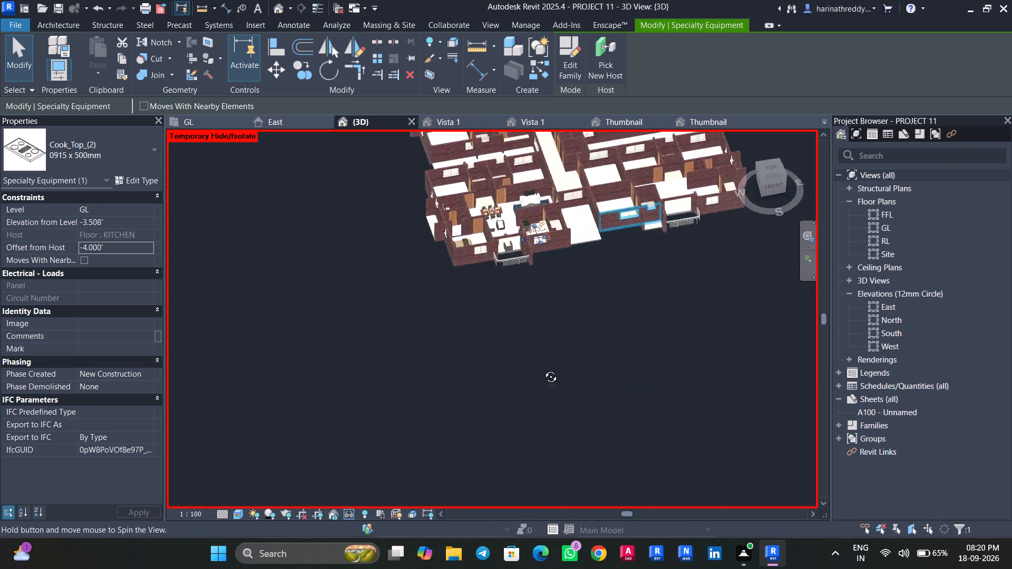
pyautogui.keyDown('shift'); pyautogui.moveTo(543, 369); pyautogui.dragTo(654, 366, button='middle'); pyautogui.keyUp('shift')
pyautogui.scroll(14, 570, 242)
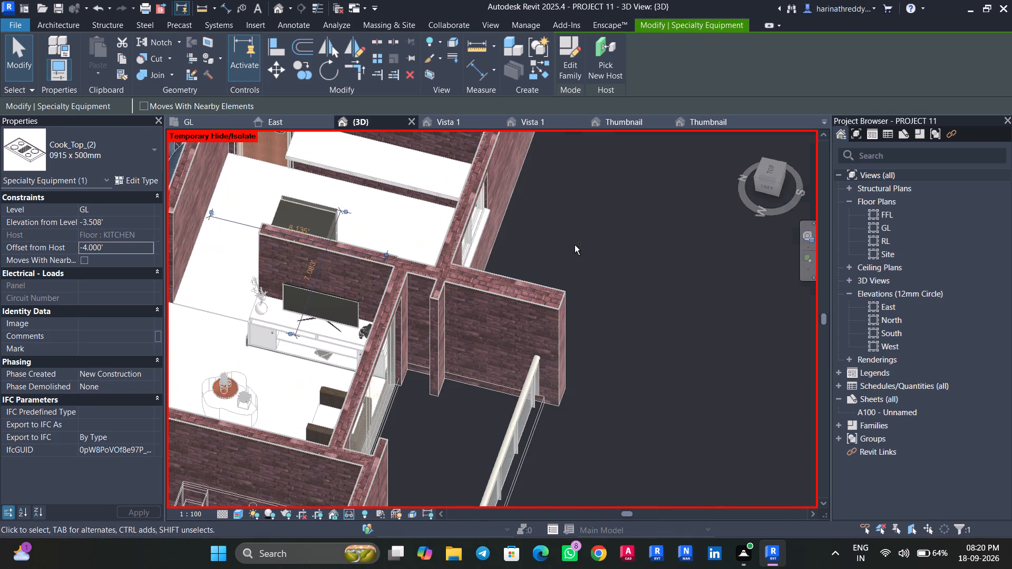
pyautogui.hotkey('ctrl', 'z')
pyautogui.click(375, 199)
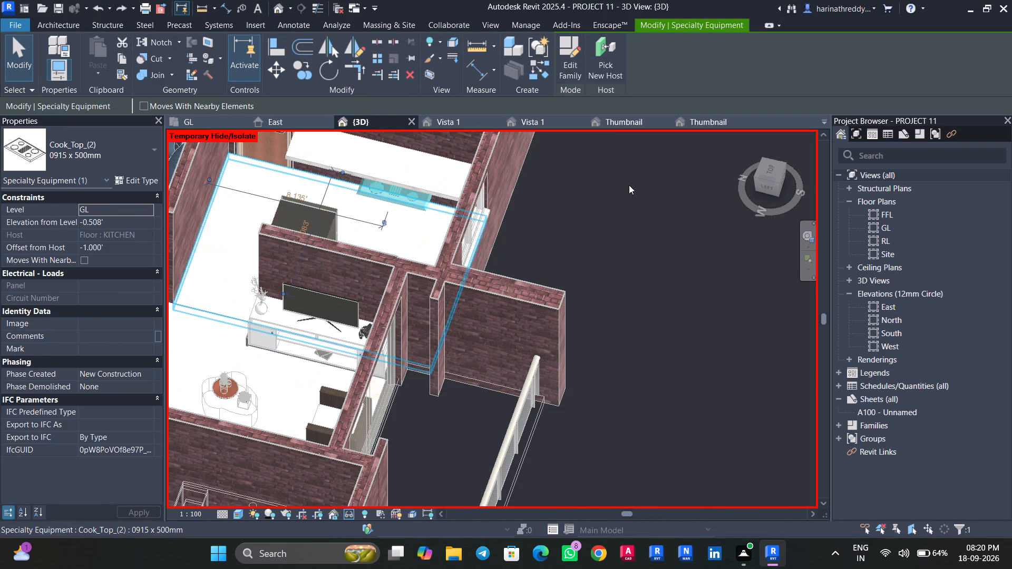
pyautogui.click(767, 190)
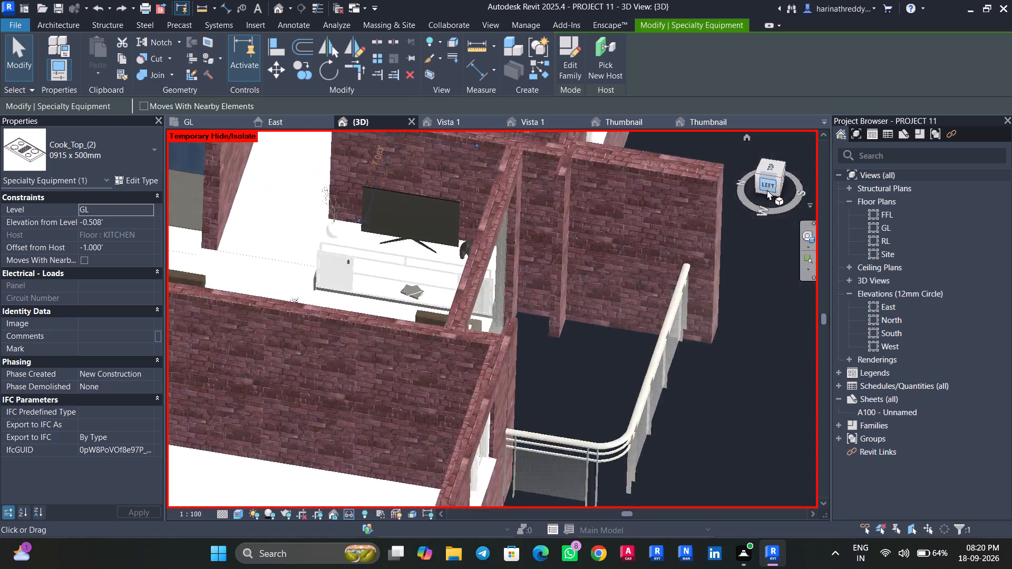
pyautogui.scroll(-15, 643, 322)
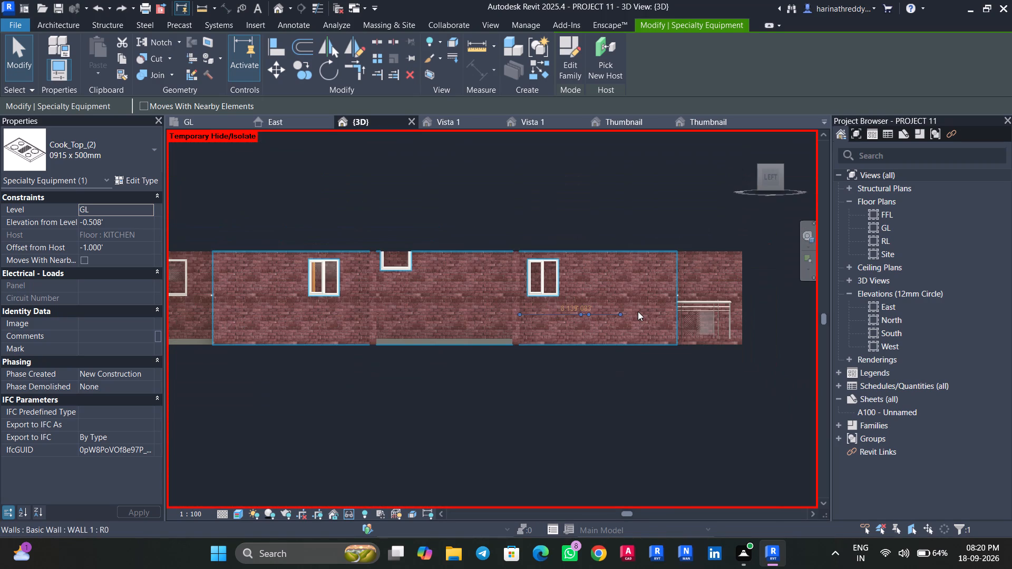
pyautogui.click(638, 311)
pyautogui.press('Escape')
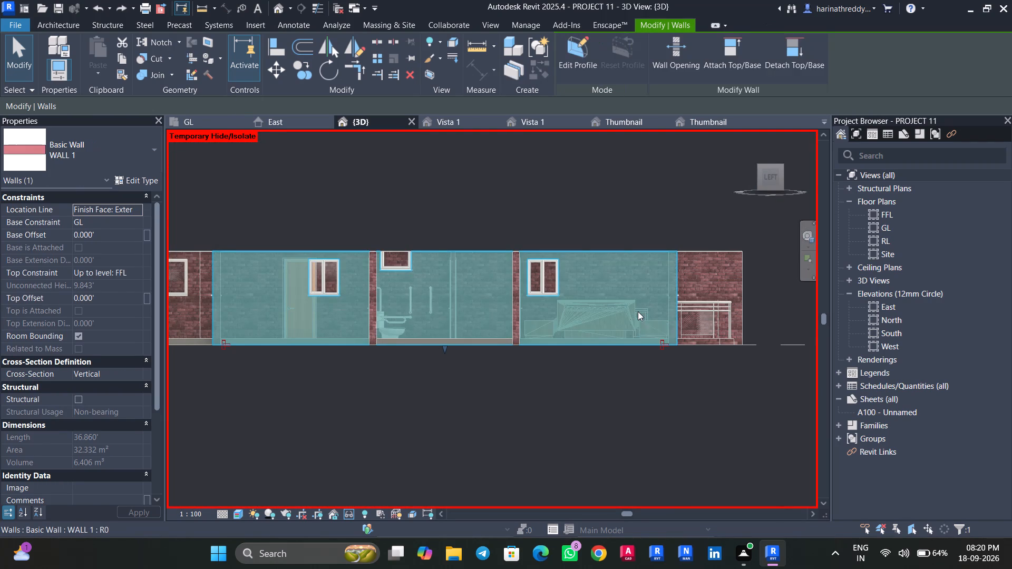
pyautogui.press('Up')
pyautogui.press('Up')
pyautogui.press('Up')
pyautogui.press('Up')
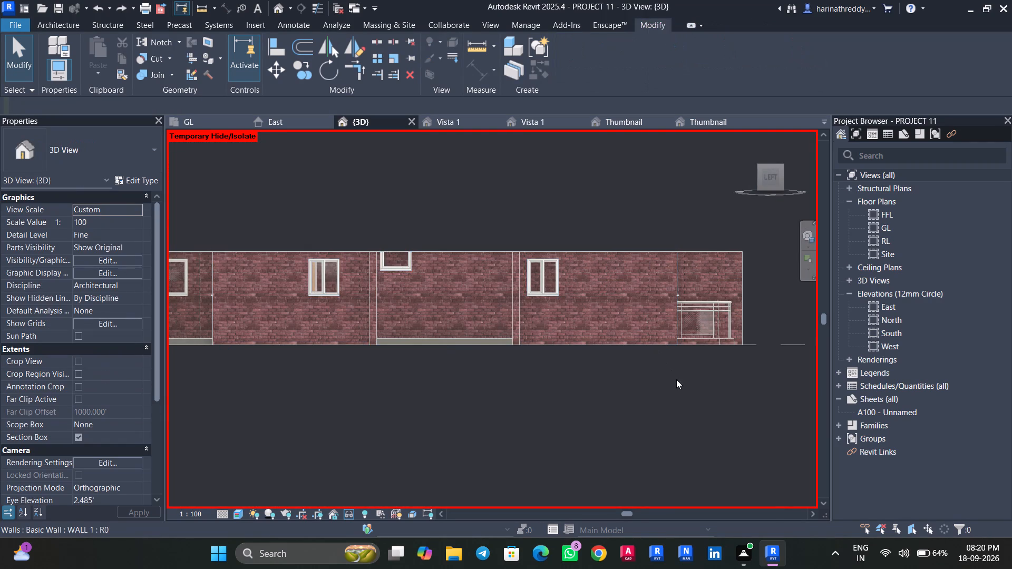
# Nudge the kitchen cooktop upward in the left view until its Offset from Host is about -0.813'.
pyautogui.keyDown('shift'); pyautogui.moveTo(679, 381); pyautogui.dragTo(713, 552, button='middle'); pyautogui.keyUp('shift')
pyautogui.click(626, 317)
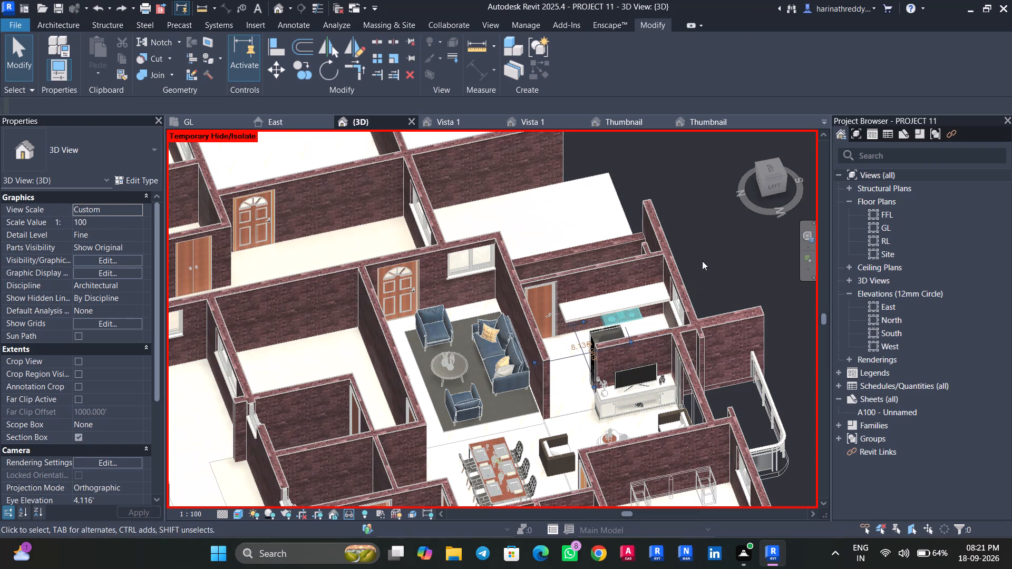
pyautogui.click(773, 186)
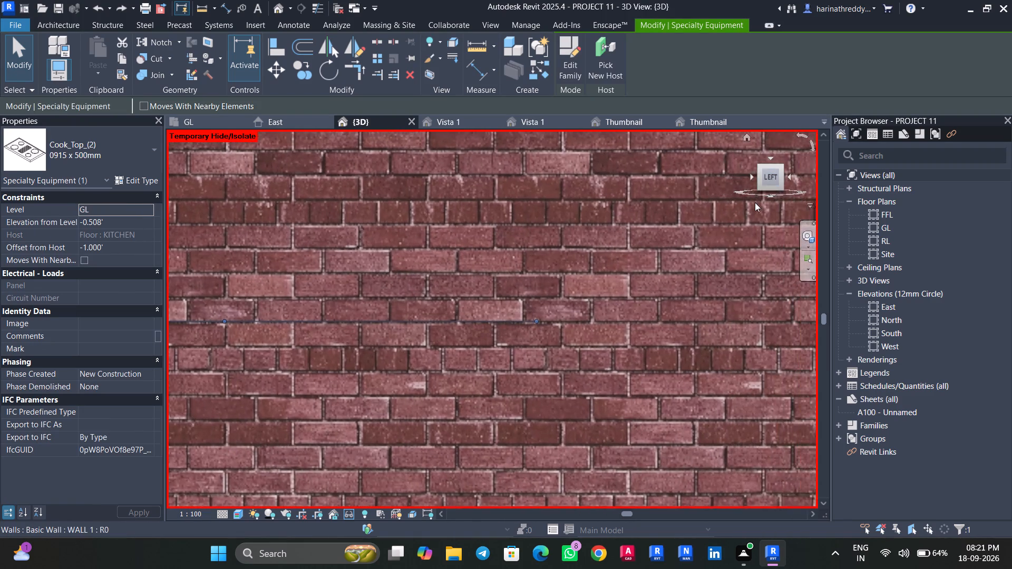
pyautogui.press('Up')
pyautogui.press('Up')
pyautogui.press('Up')
pyautogui.press('Up')
pyautogui.press('Up')
pyautogui.press('Up')
pyautogui.press('Up')
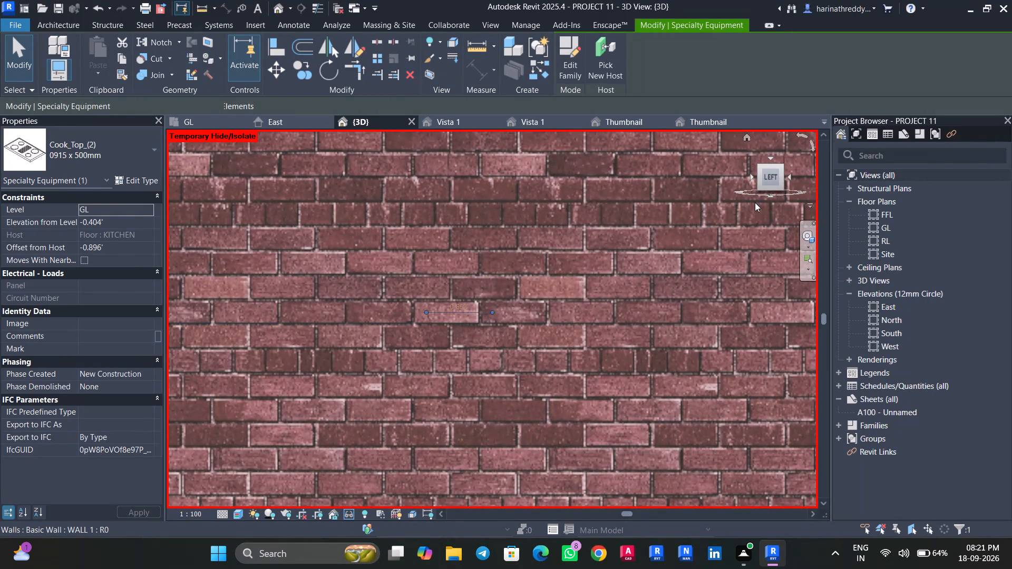
pyautogui.press('Up')
pyautogui.press('Up')
pyautogui.scroll(-7, 747, 205)
pyautogui.keyDown('shift'); pyautogui.moveTo(660, 230); pyautogui.dragTo(653, 384, button='middle'); pyautogui.keyUp('shift')
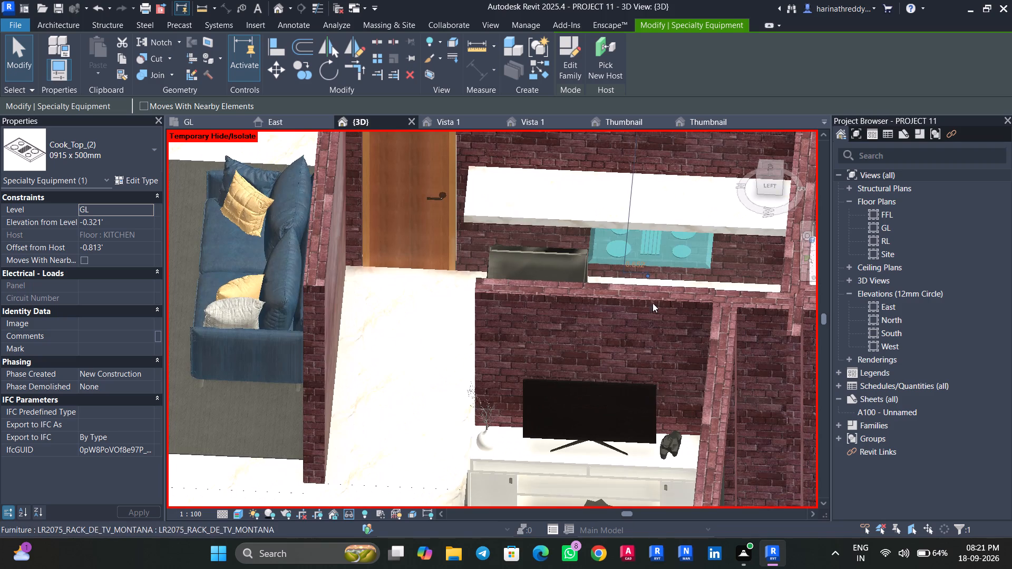
pyautogui.press('Up')
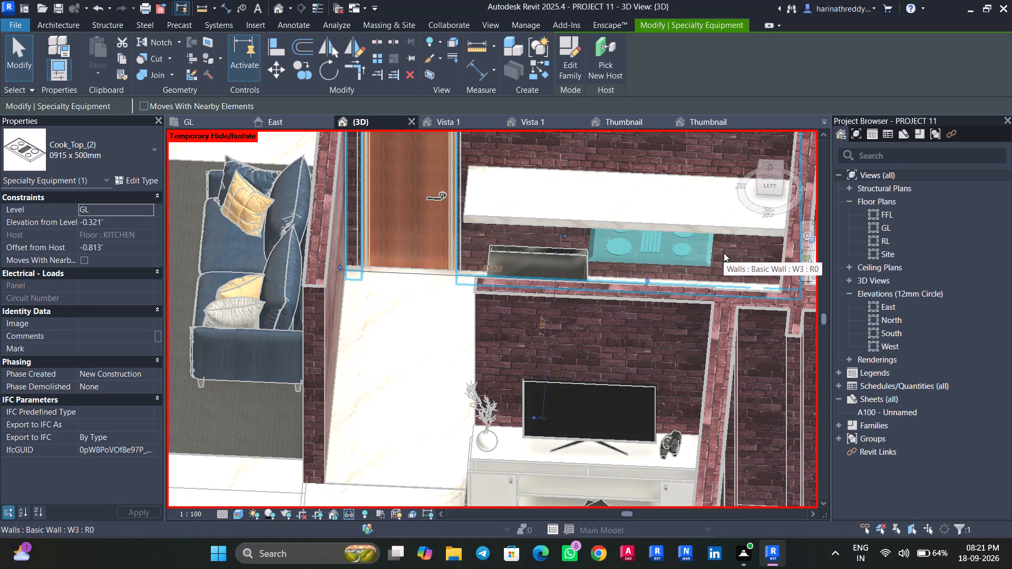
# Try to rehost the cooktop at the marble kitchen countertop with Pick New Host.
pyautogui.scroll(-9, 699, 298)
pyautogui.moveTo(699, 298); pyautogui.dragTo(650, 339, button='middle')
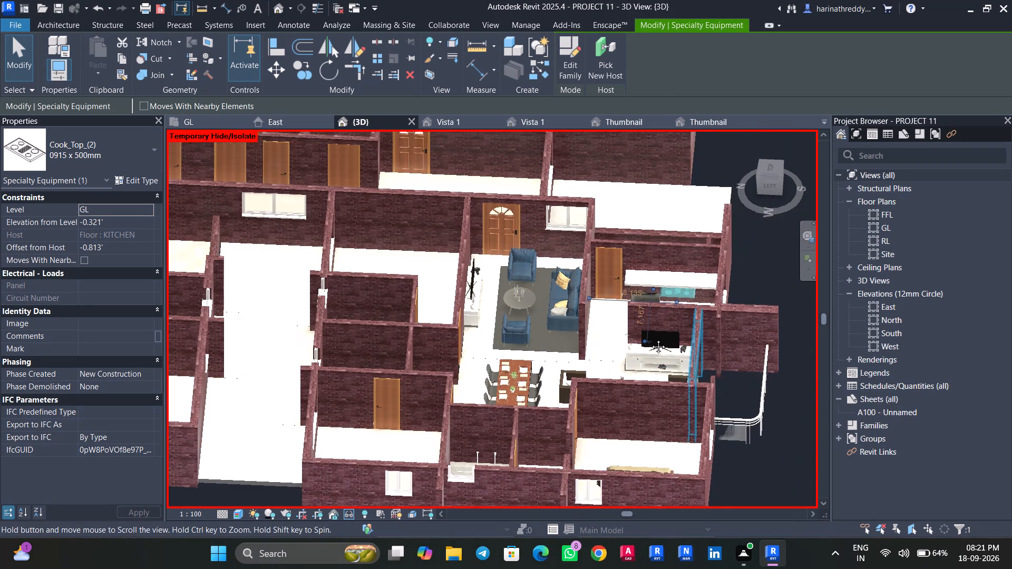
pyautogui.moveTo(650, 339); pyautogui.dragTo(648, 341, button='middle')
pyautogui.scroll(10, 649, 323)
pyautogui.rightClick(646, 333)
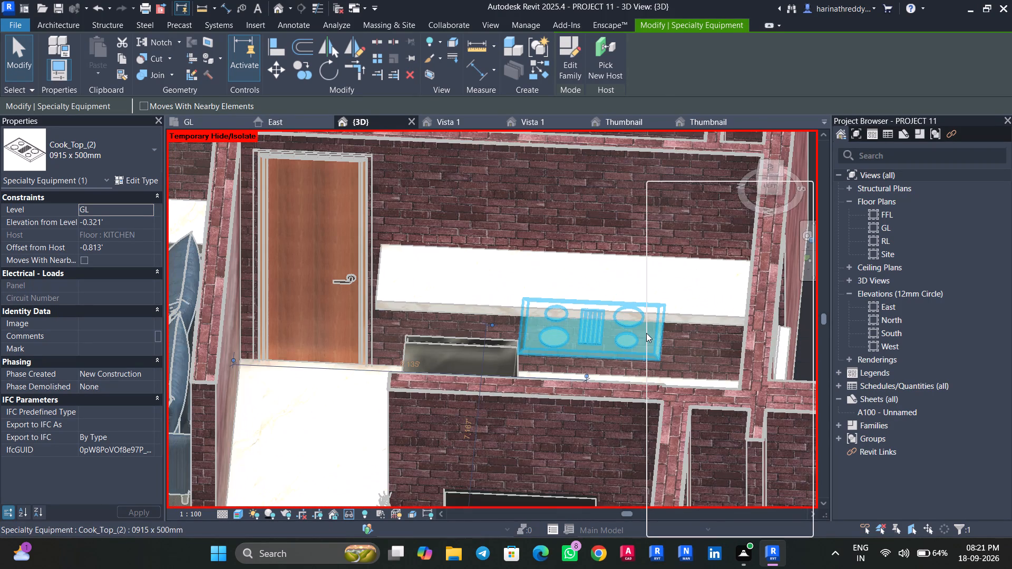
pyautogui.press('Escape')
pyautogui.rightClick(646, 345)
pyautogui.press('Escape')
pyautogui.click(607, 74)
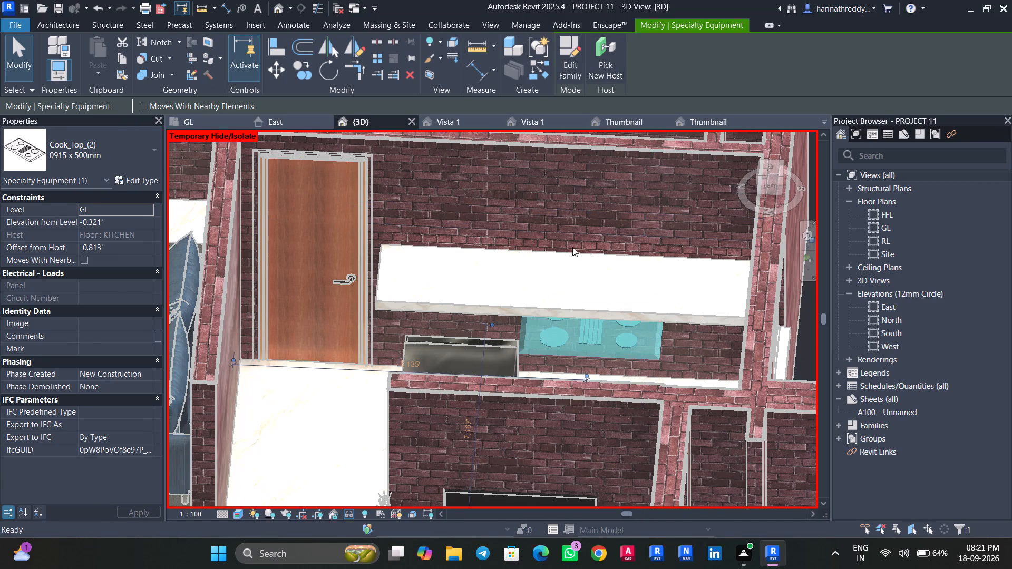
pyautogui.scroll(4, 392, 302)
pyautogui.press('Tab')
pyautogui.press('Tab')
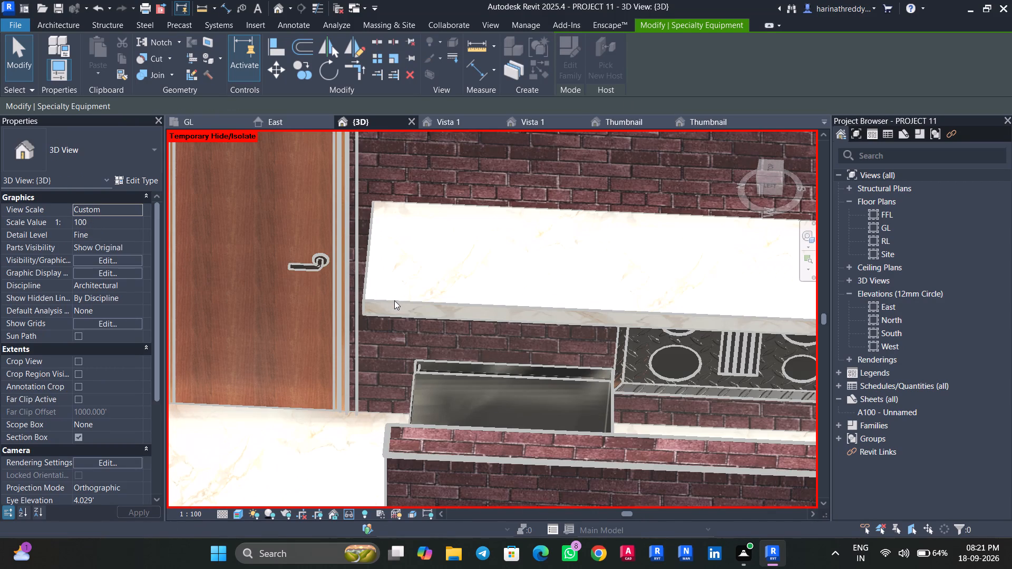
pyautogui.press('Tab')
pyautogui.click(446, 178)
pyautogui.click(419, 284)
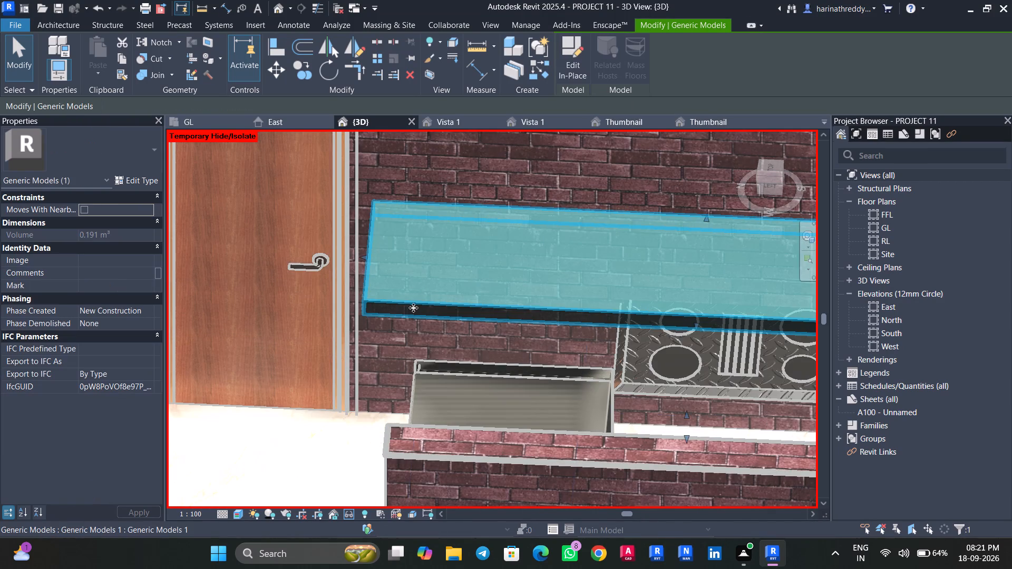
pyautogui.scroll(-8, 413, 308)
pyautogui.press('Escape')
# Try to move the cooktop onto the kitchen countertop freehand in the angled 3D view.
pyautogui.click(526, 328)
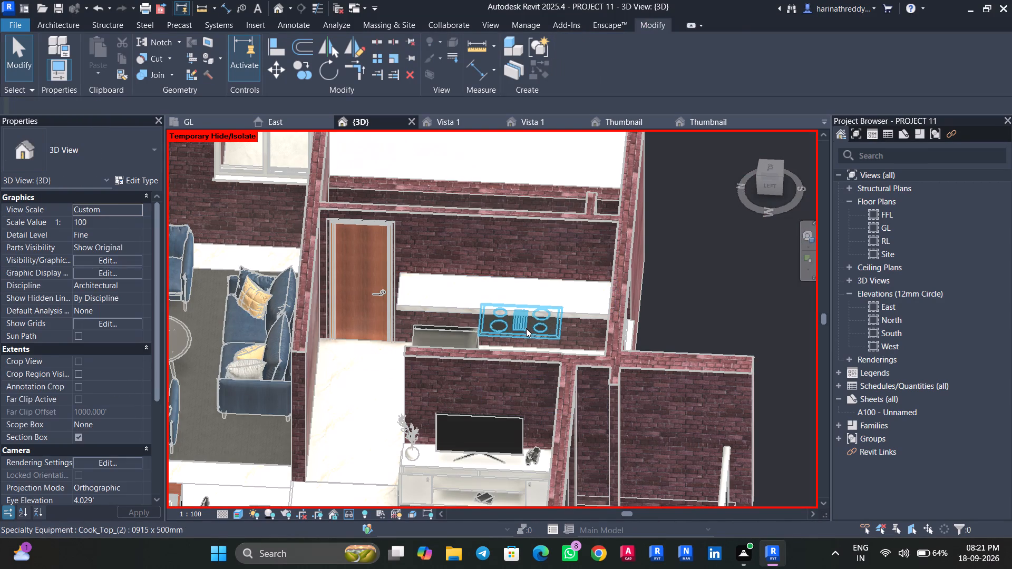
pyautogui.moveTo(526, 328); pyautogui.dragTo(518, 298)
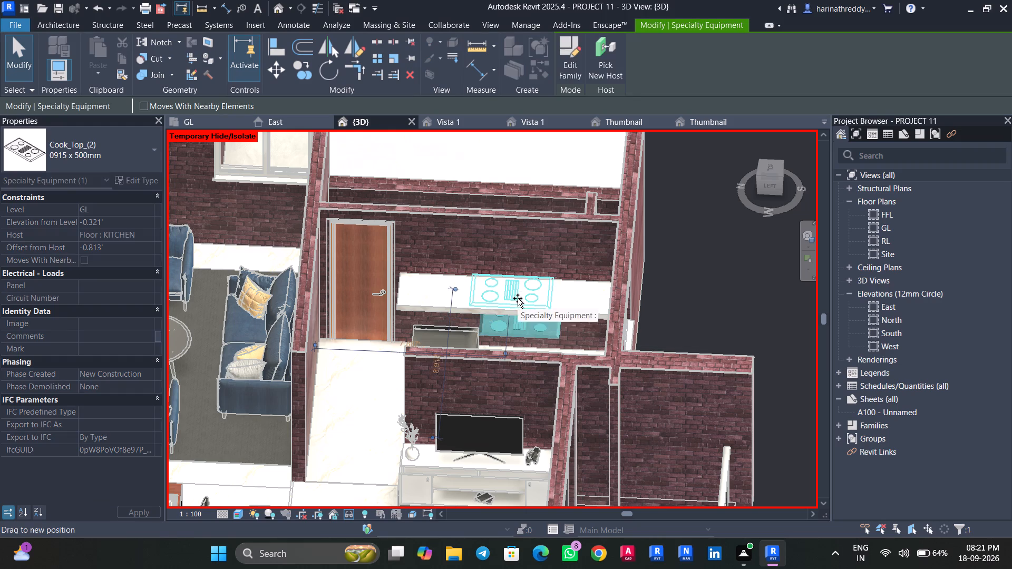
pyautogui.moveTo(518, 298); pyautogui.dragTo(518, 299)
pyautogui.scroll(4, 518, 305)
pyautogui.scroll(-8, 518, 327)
# Move the cooktop in top view from beside the washing machines back across the wall, over the kitchen countertop.
pyautogui.keyDown('shift'); pyautogui.moveTo(674, 296); pyautogui.dragTo(363, 450, button='middle'); pyautogui.keyUp('shift')
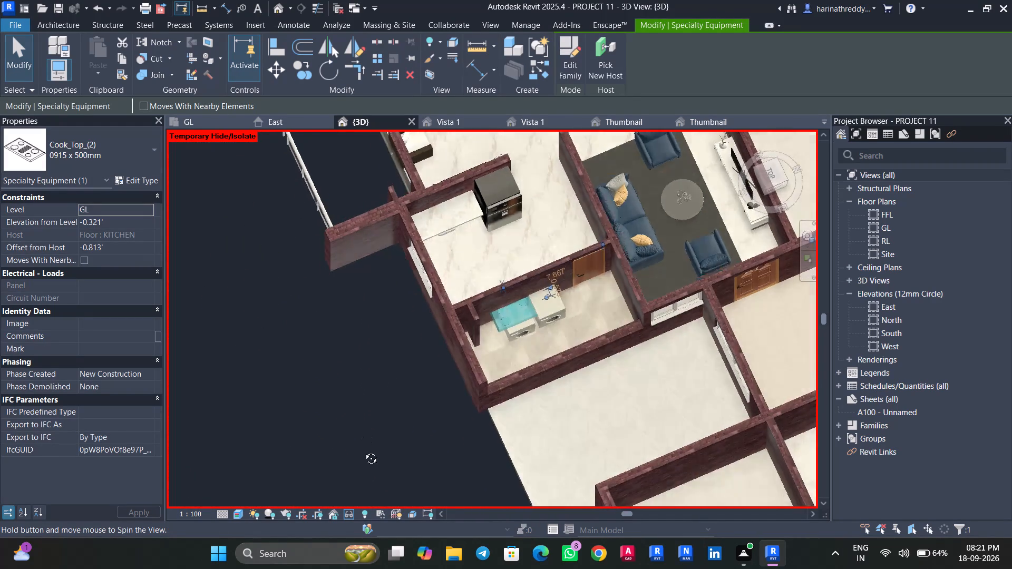
pyautogui.keyDown('shift'); pyautogui.moveTo(363, 450); pyautogui.dragTo(372, 495, button='middle'); pyautogui.keyUp('shift')
pyautogui.click(763, 174)
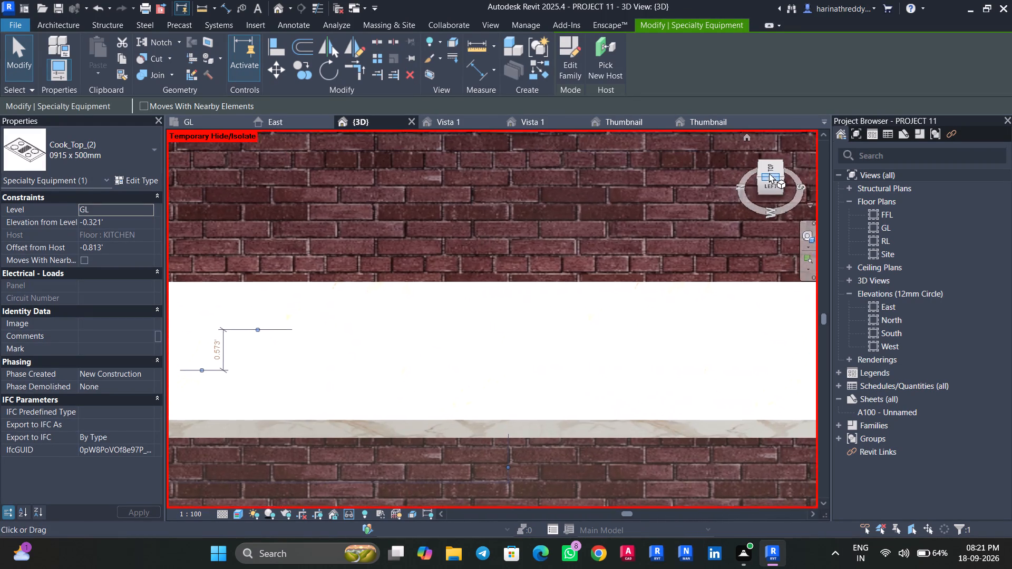
pyautogui.click(769, 163)
pyautogui.click(769, 166)
pyautogui.click(769, 171)
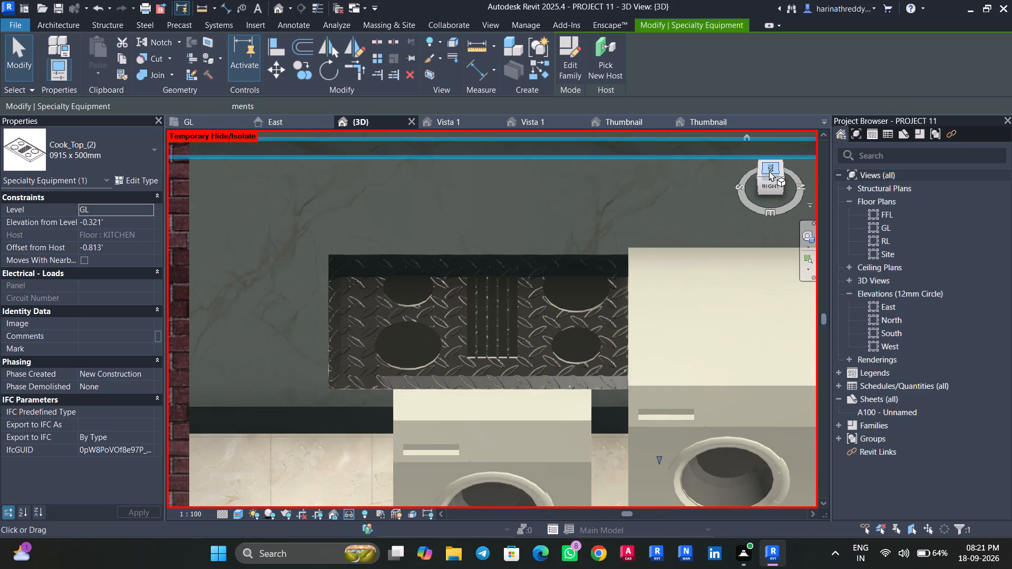
pyautogui.scroll(4, 455, 344)
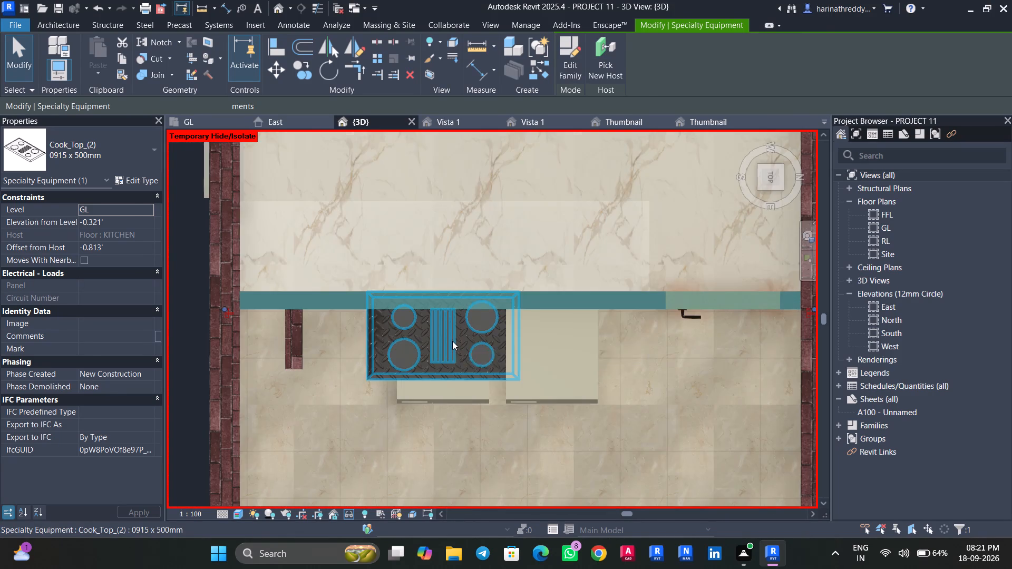
pyautogui.moveTo(461, 349); pyautogui.dragTo(450, 273)
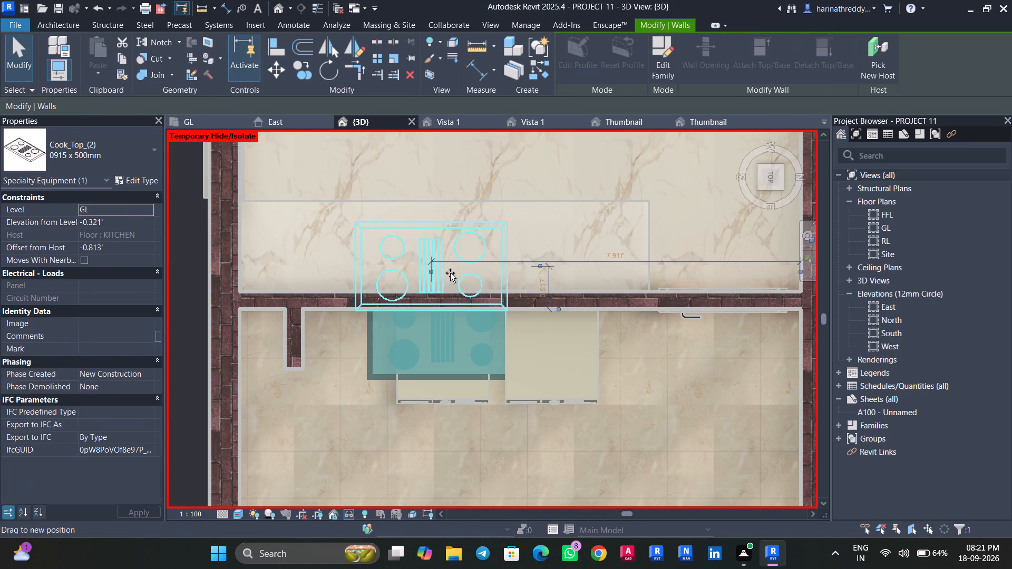
pyautogui.moveTo(450, 273); pyautogui.dragTo(453, 258)
# Set the Elevation from Level of the washing machine nearer the utility room door to 0.
pyautogui.scroll(-6, 451, 359)
pyautogui.keyDown('shift'); pyautogui.moveTo(293, 430); pyautogui.dragTo(330, 401, button='middle'); pyautogui.keyUp('shift')
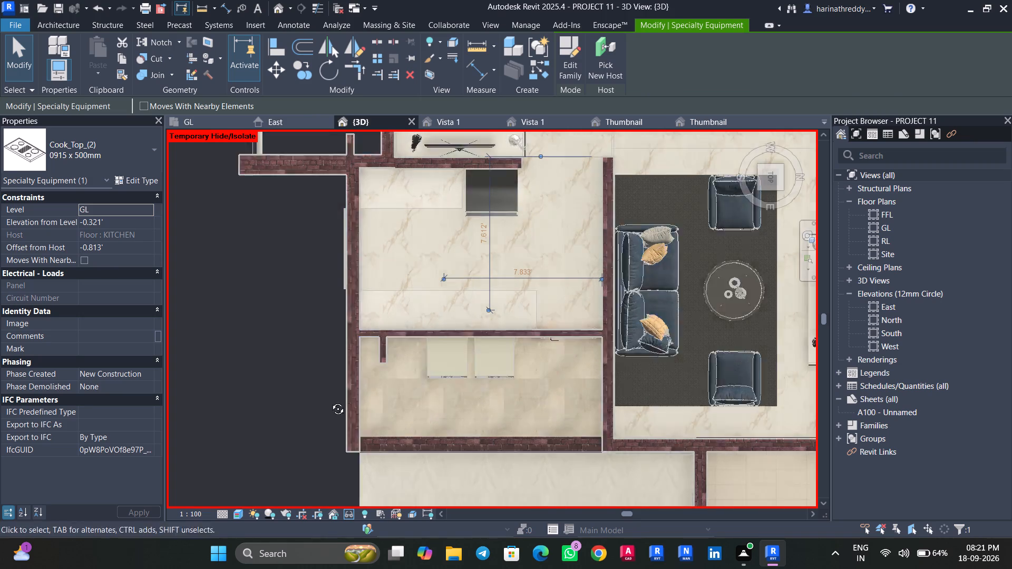
pyautogui.keyDown('shift'); pyautogui.moveTo(330, 401); pyautogui.dragTo(331, 236, button='middle'); pyautogui.keyUp('shift')
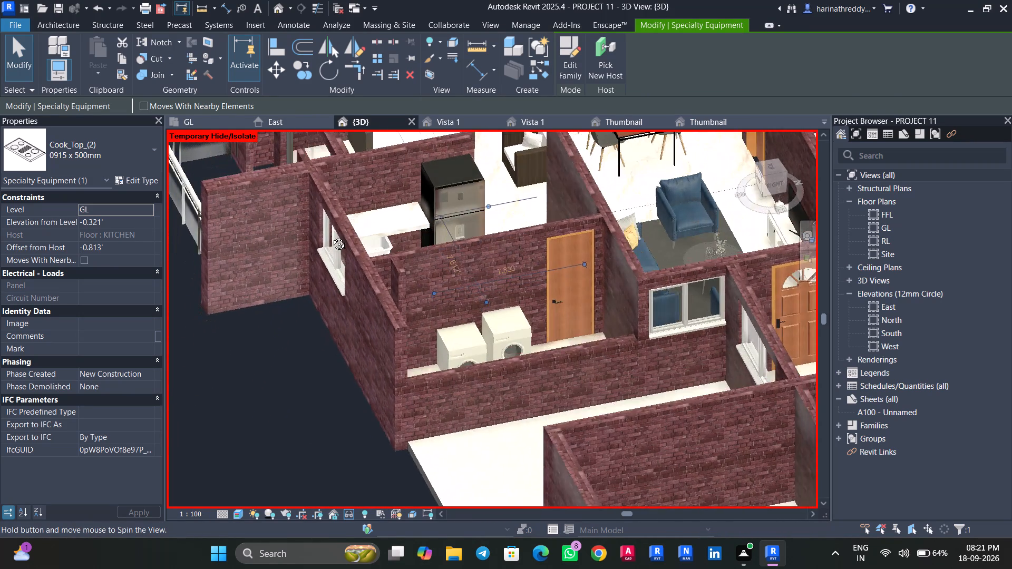
pyautogui.keyDown('shift'); pyautogui.moveTo(331, 236); pyautogui.dragTo(287, 300, button='middle'); pyautogui.keyUp('shift')
pyautogui.click(447, 370)
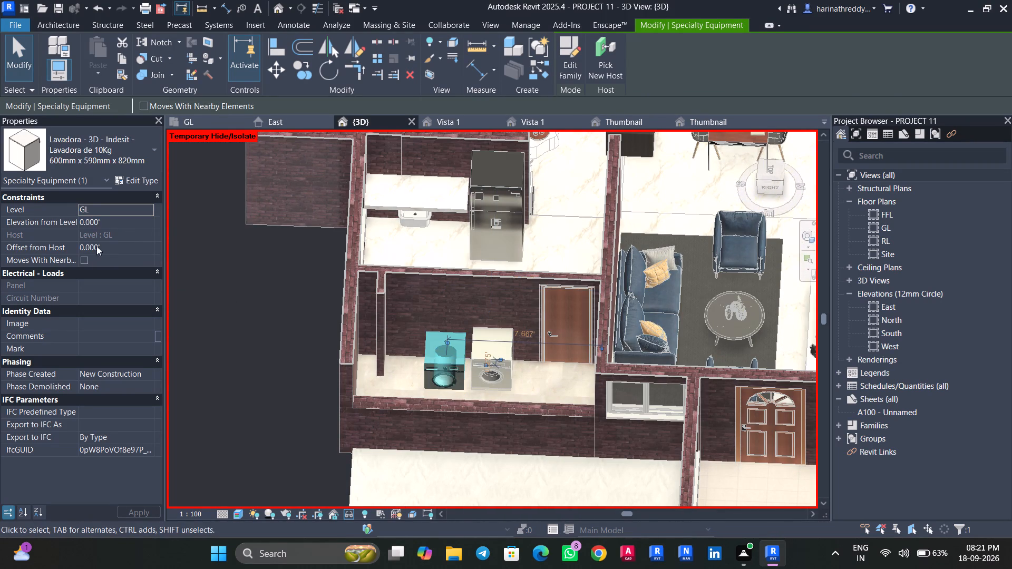
pyautogui.press('Escape')
pyautogui.click(500, 347)
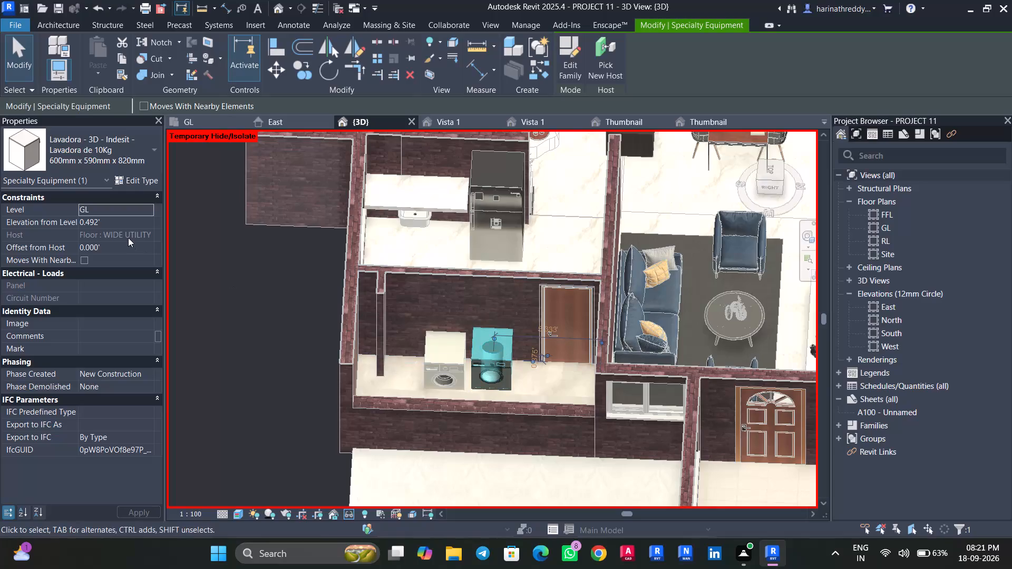
pyautogui.click(125, 224)
pyautogui.press('0')
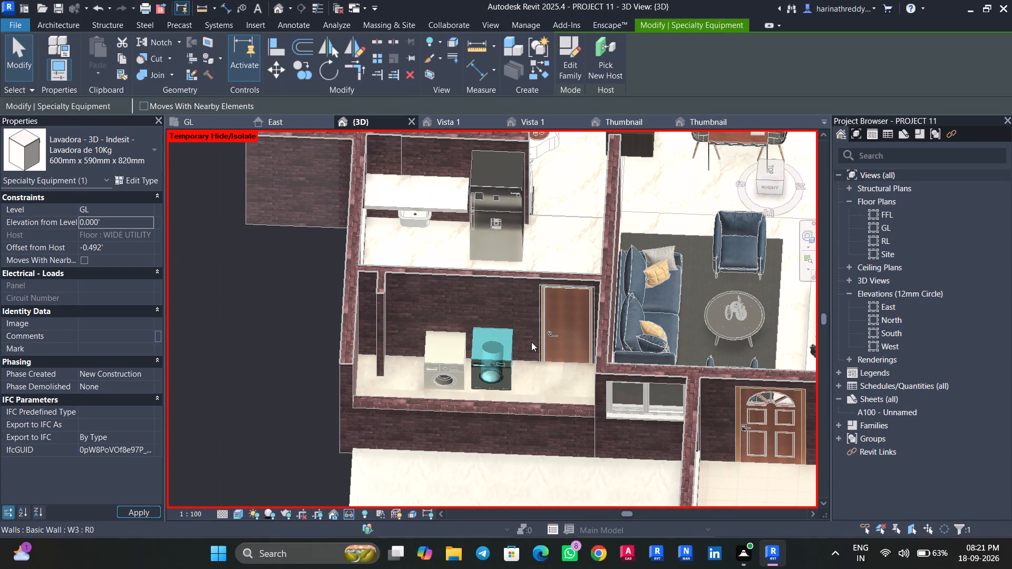
pyautogui.press('Escape')
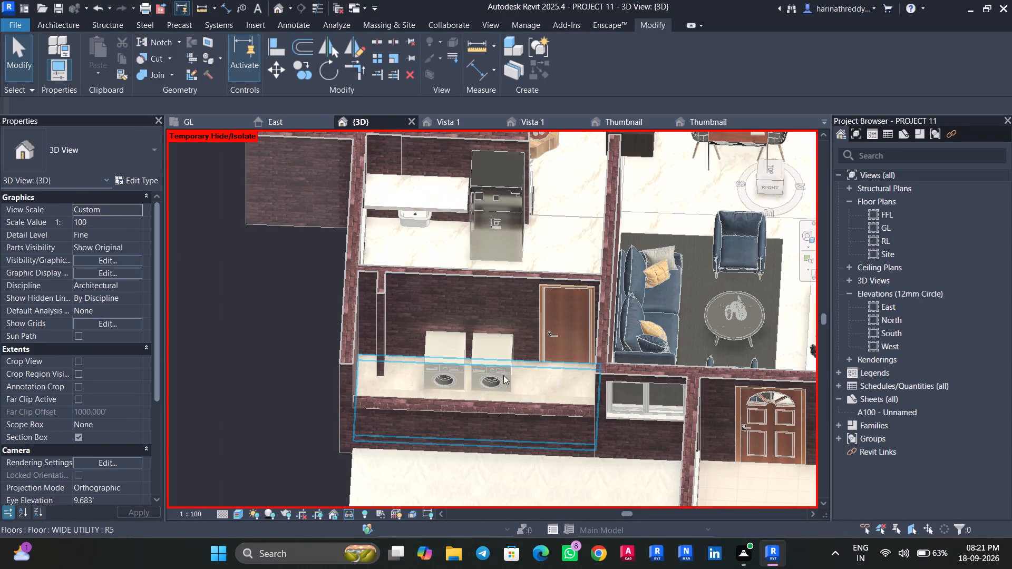
# Set the Offset from Host of the washing machine nearer the utility room door to 0.
pyautogui.click(503, 375)
pyautogui.click(125, 250)
pyautogui.press('0')
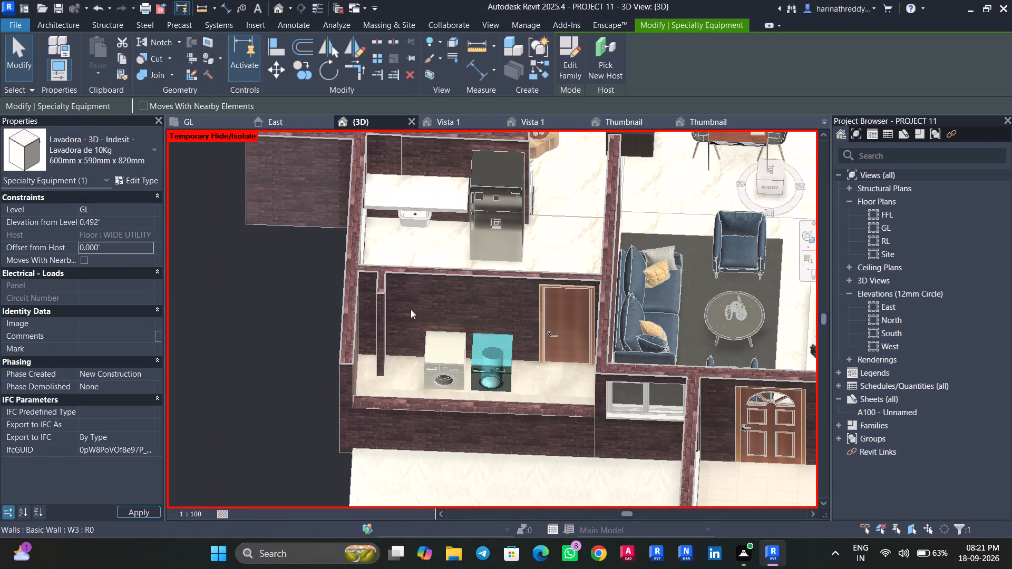
pyautogui.press('Escape')
pyautogui.press('Escape')
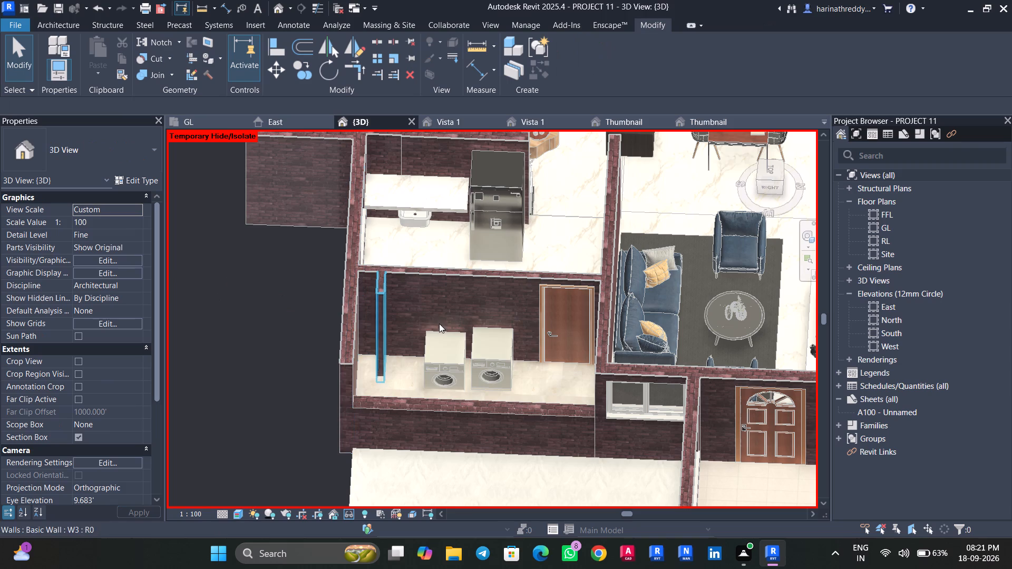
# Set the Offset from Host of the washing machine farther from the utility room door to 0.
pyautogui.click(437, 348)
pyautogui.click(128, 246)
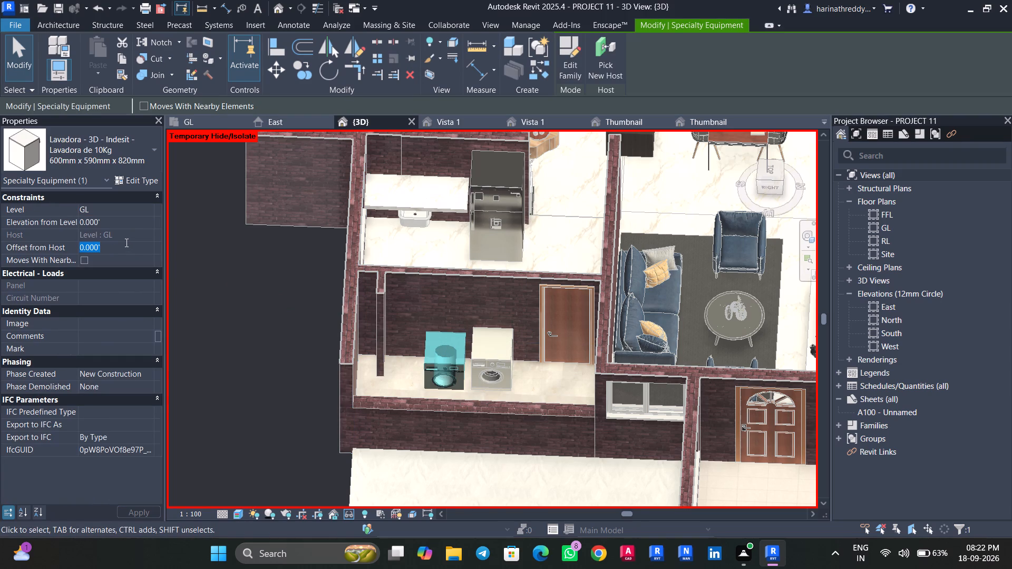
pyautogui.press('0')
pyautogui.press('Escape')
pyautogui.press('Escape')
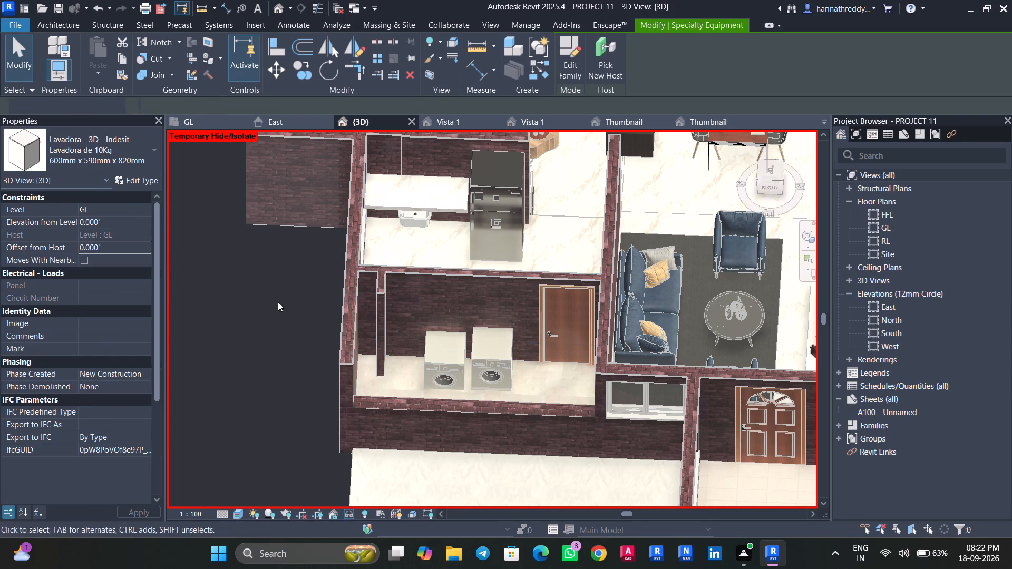
# Set the Elevation from Level of the washing machine farther from the utility room door to 150 mm.
pyautogui.scroll(-4, 325, 321)
pyautogui.click(398, 339)
pyautogui.click(121, 220)
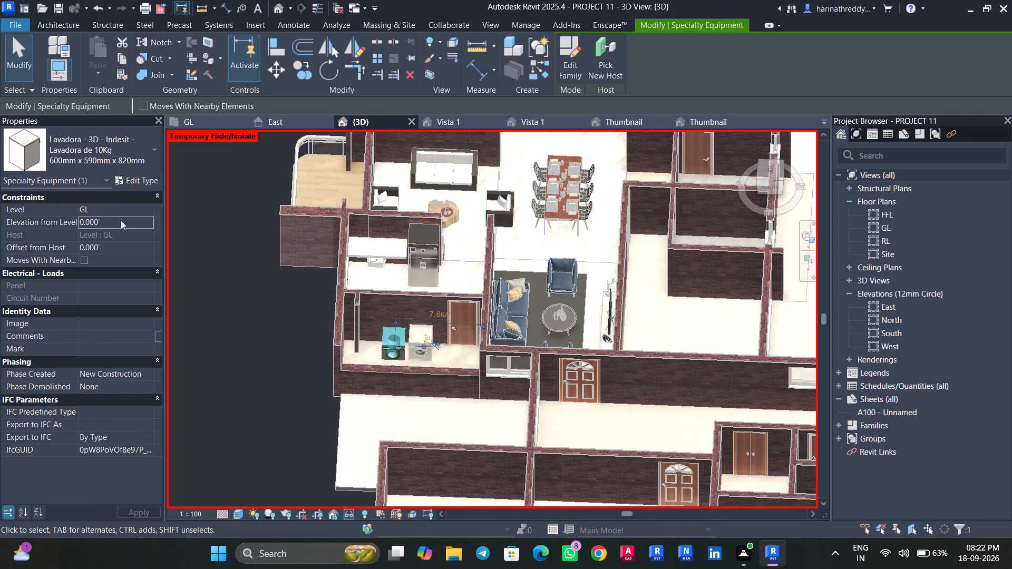
pyautogui.write('150mm')
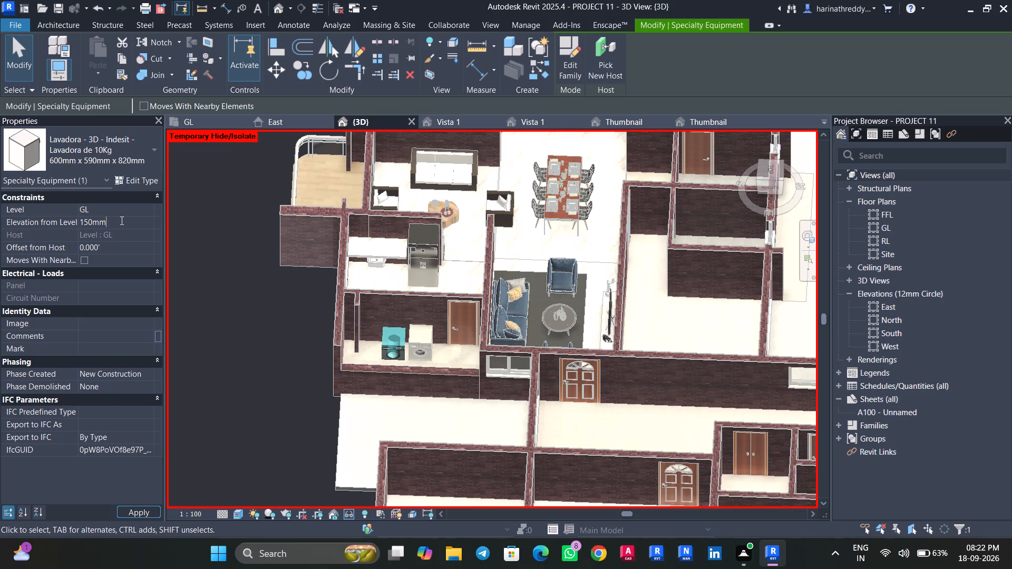
pyautogui.press('Return')
pyautogui.scroll(3, 421, 320)
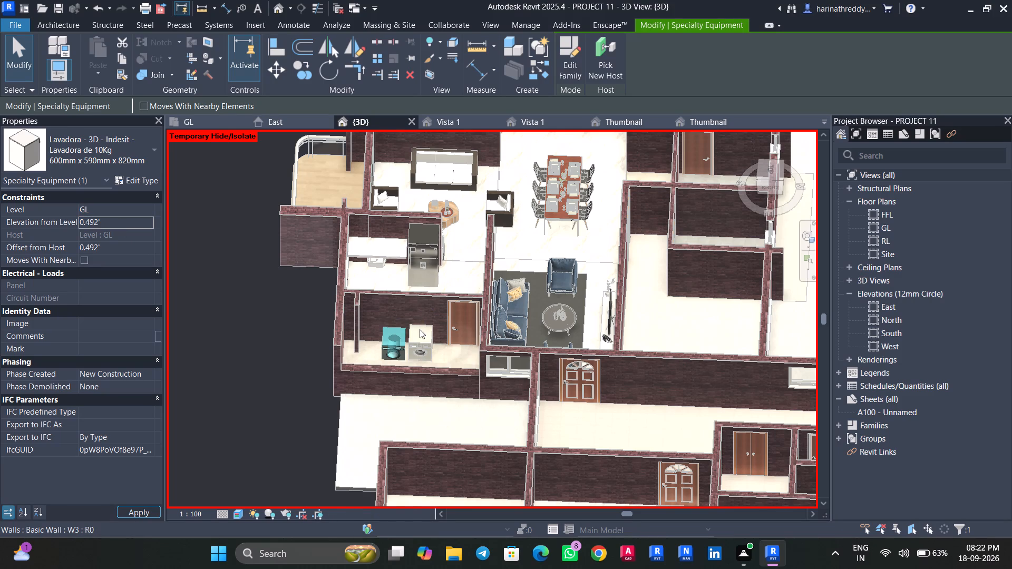
pyautogui.press('Escape')
pyautogui.press('Escape')
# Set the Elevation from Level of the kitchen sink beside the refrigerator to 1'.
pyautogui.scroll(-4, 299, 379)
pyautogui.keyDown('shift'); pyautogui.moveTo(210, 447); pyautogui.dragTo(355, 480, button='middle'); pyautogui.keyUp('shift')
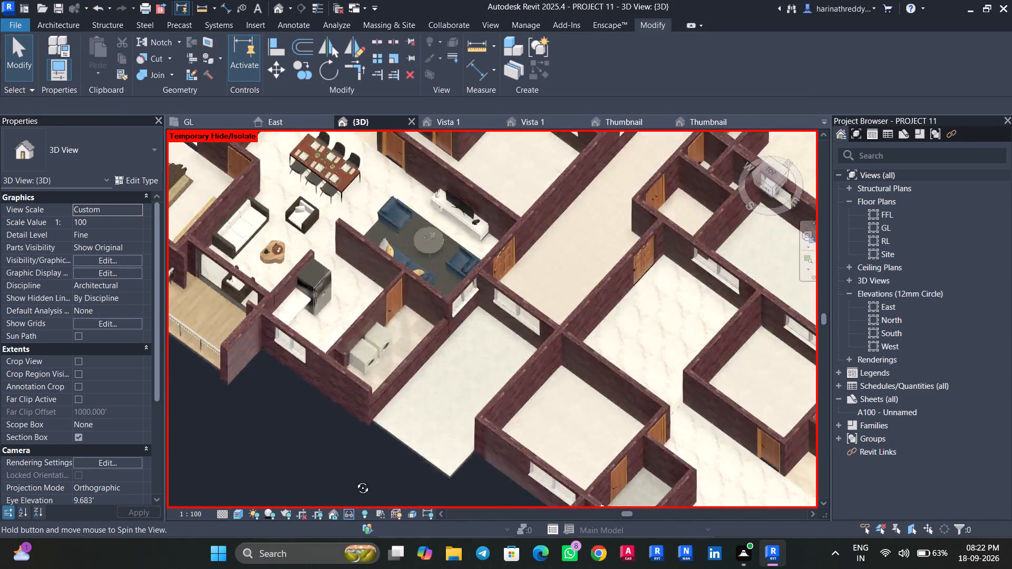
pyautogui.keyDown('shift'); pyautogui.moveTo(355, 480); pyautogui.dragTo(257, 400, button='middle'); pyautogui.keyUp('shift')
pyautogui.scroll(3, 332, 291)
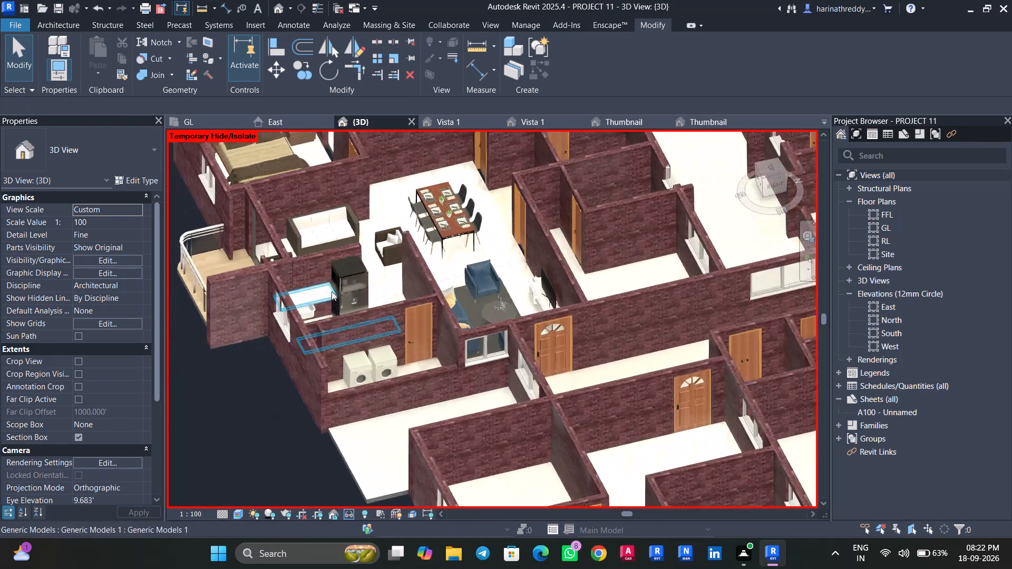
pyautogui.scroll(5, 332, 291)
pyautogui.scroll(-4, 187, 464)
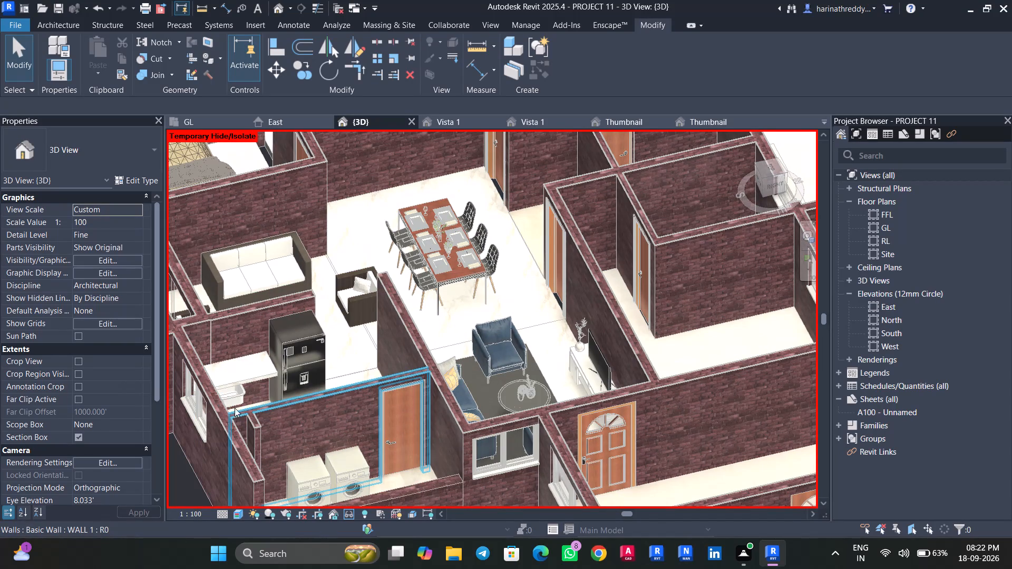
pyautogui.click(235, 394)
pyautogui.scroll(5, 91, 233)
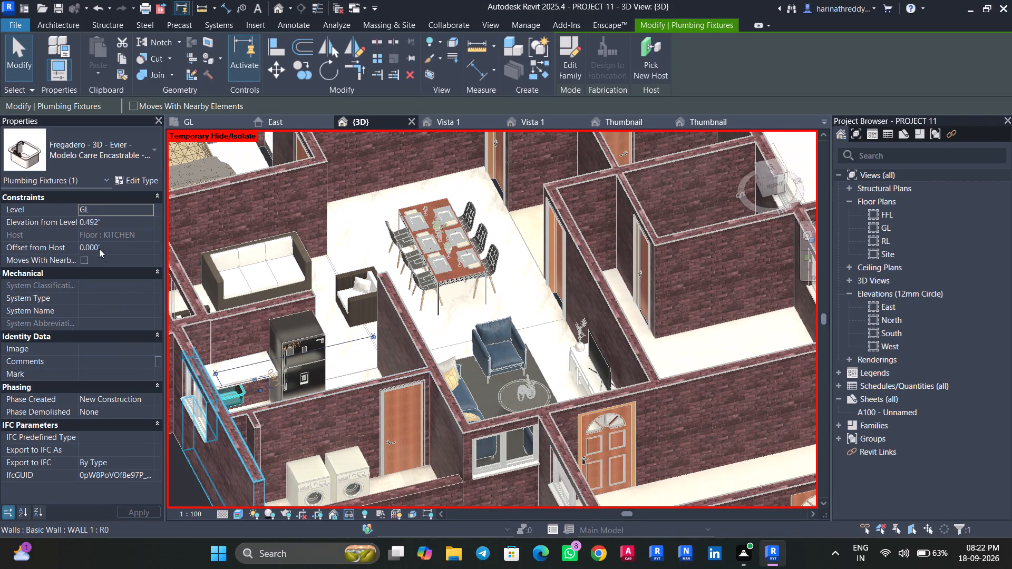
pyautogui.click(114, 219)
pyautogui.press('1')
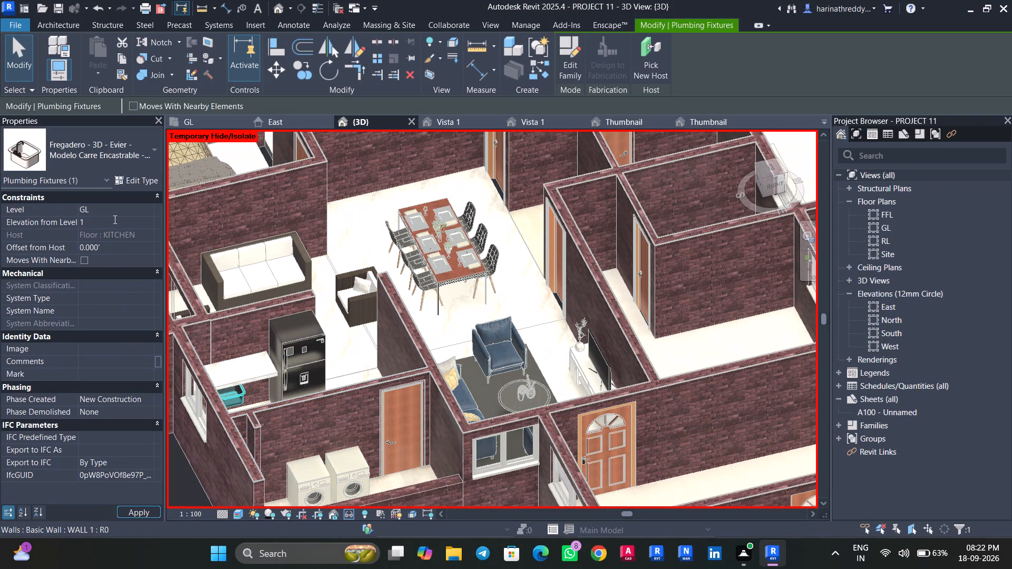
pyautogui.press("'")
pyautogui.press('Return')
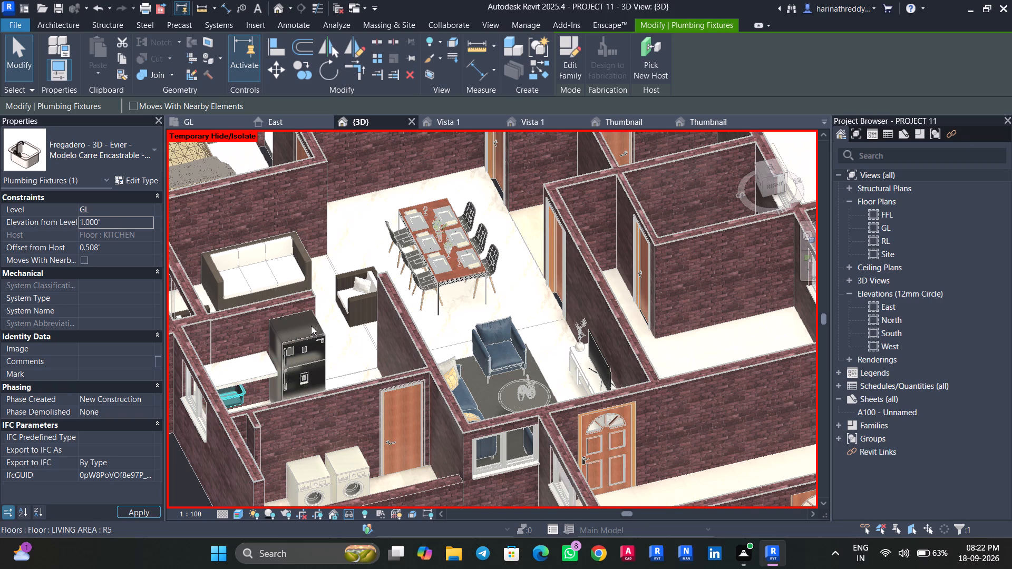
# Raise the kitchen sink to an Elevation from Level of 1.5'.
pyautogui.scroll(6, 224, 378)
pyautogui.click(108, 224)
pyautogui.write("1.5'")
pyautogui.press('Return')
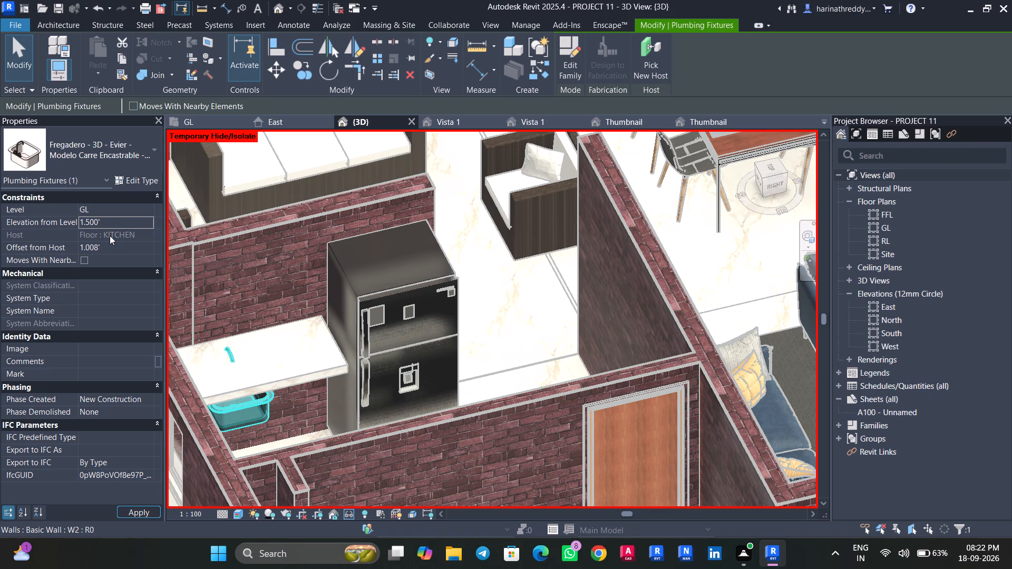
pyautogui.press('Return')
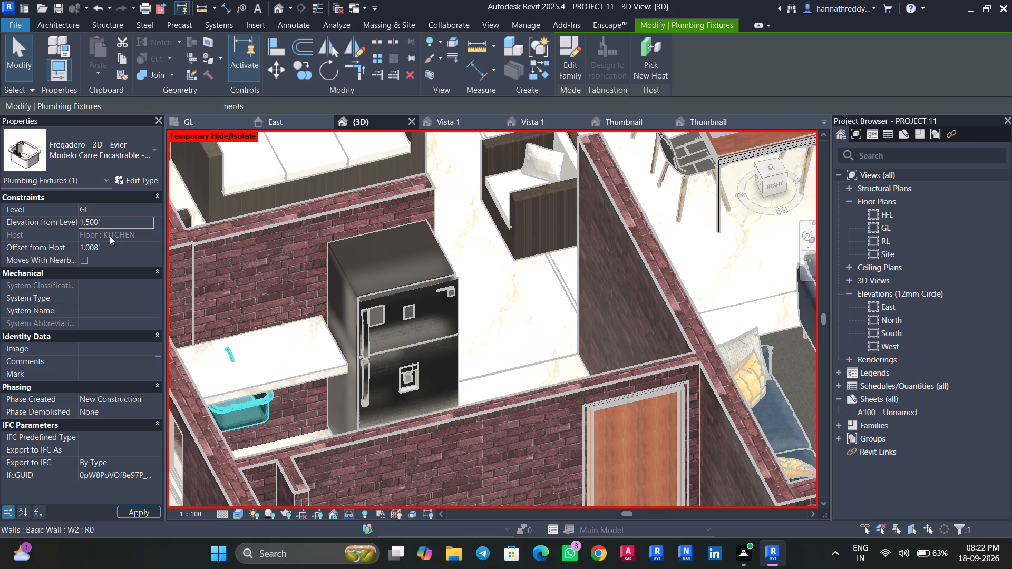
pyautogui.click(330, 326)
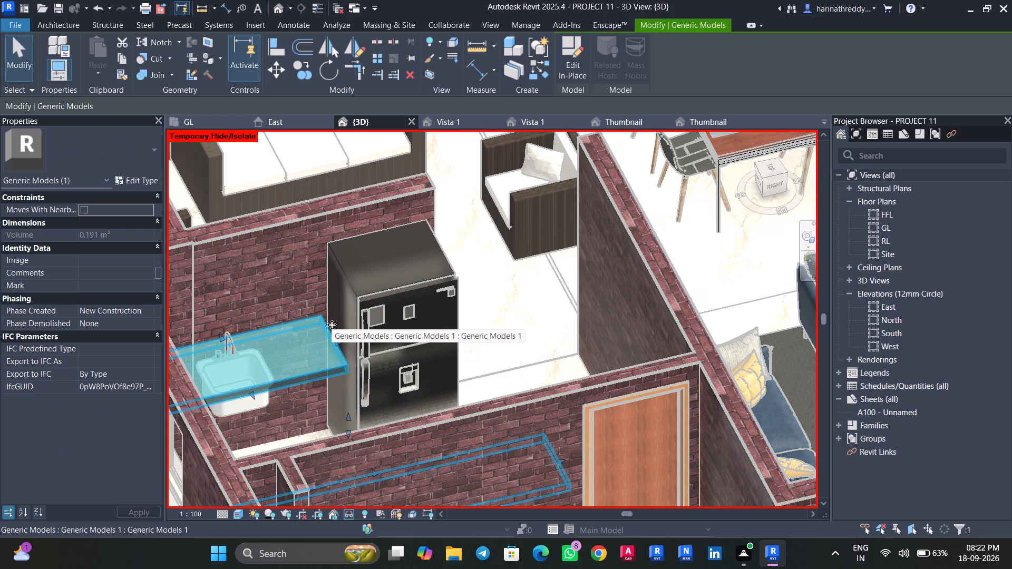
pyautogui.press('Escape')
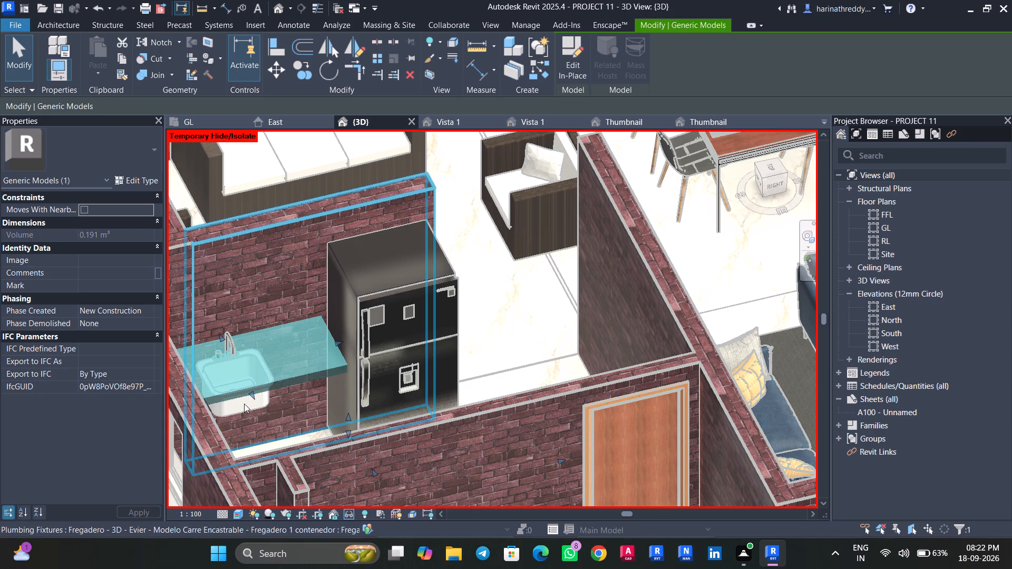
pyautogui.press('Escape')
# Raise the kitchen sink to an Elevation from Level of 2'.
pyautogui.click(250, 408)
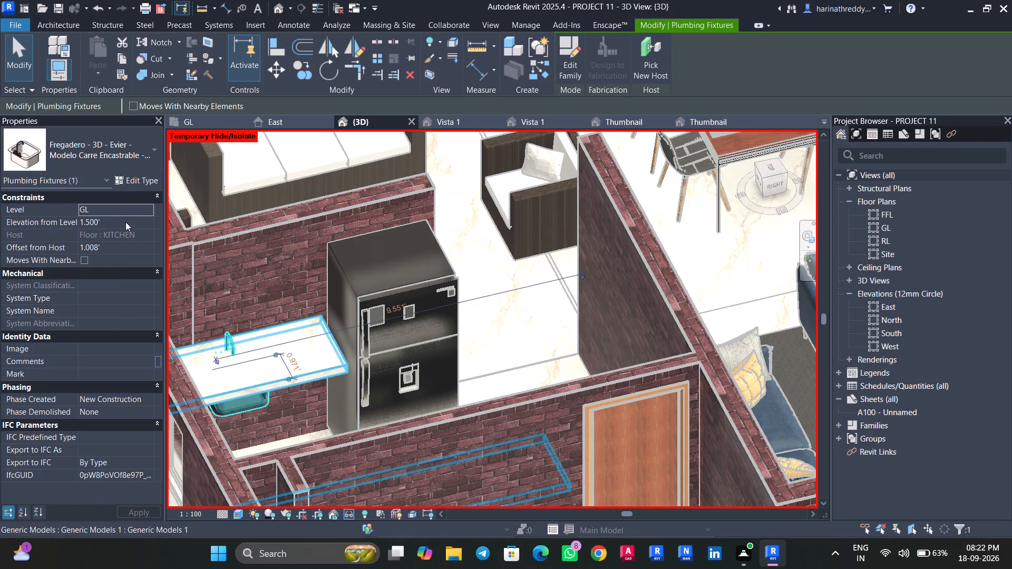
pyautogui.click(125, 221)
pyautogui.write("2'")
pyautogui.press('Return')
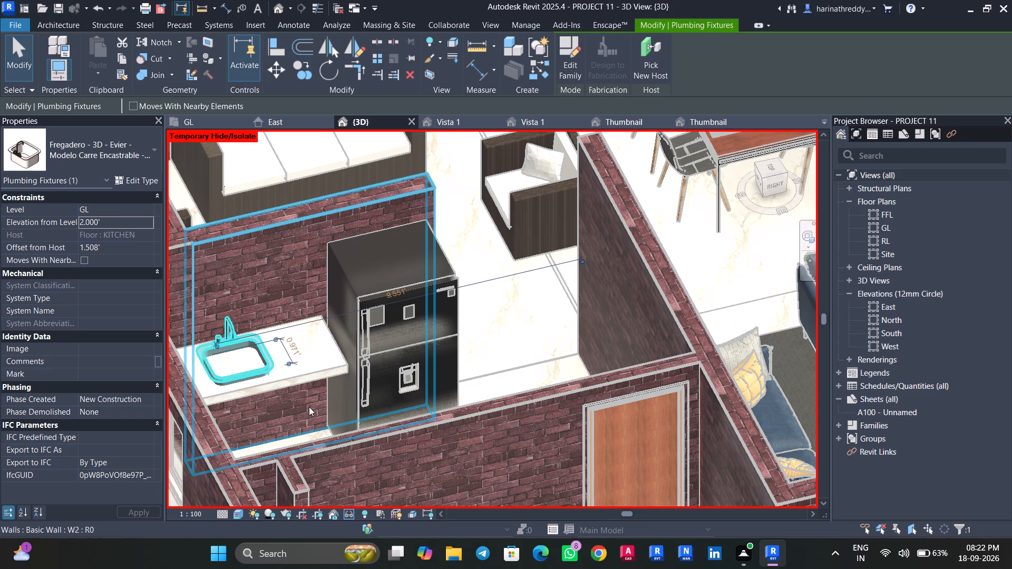
# Set the kitchen sink's Elevation from Level to 2.5'.
pyautogui.click(114, 222)
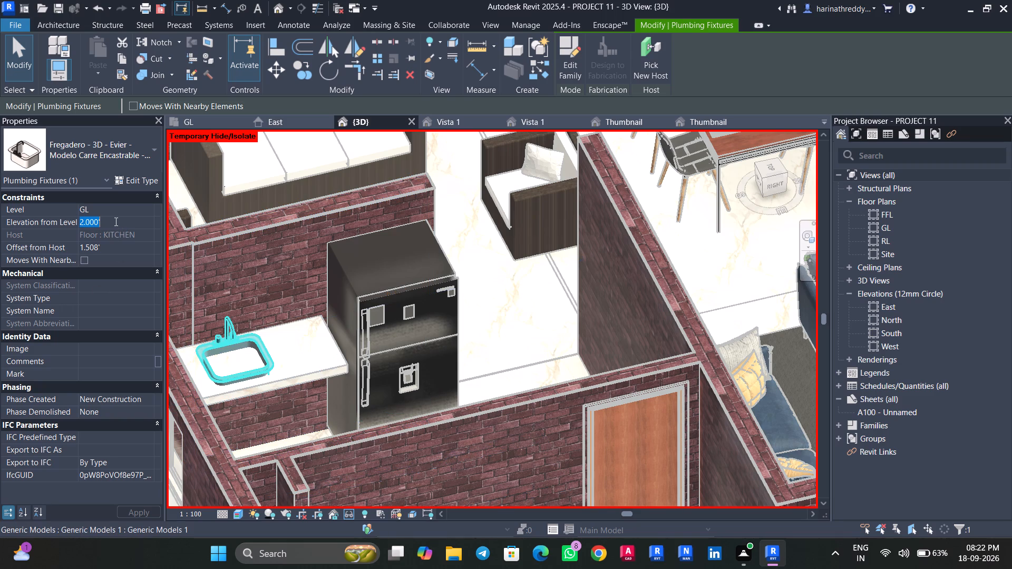
pyautogui.write("2.5'")
pyautogui.press('Return')
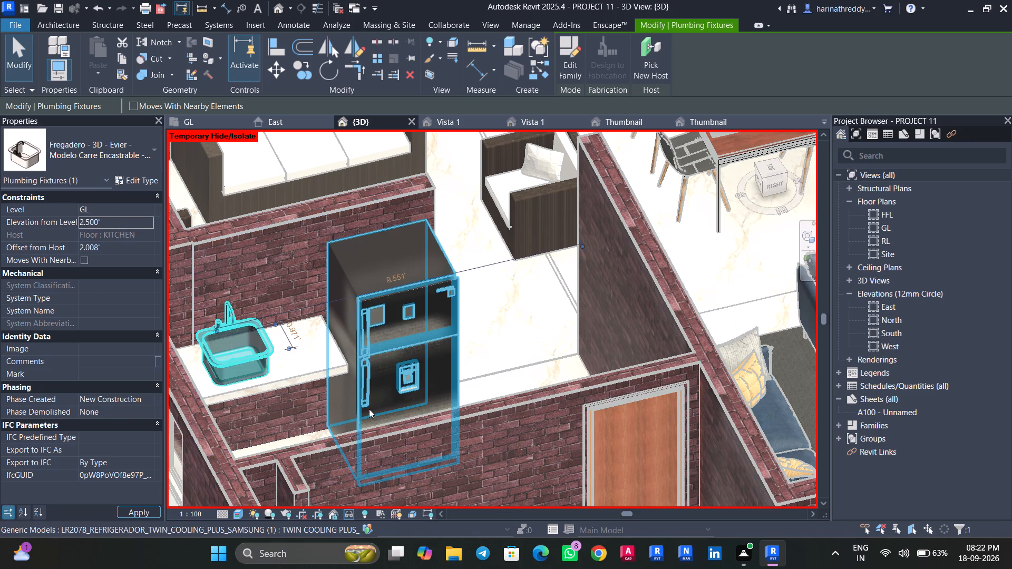
pyautogui.press('Escape')
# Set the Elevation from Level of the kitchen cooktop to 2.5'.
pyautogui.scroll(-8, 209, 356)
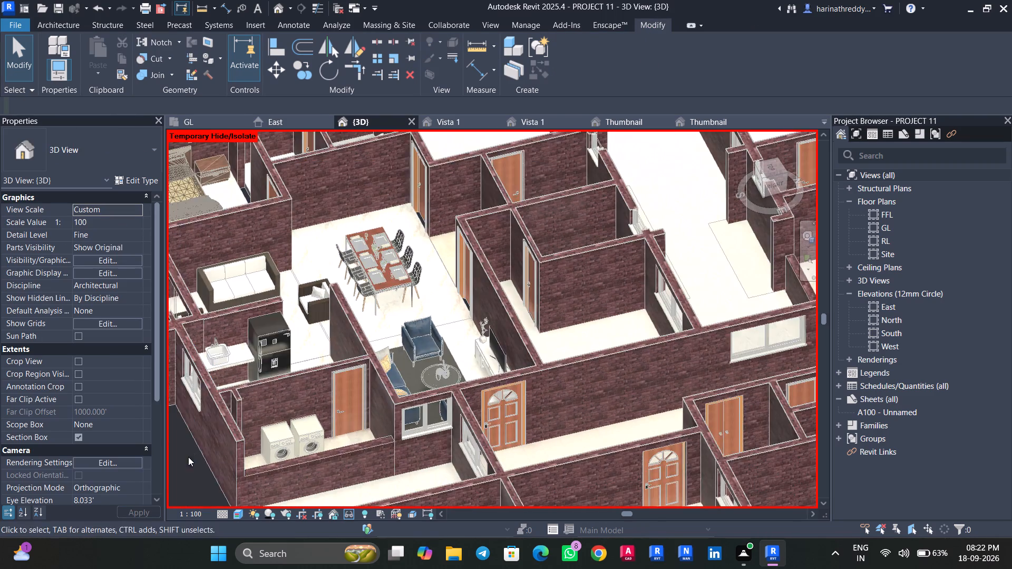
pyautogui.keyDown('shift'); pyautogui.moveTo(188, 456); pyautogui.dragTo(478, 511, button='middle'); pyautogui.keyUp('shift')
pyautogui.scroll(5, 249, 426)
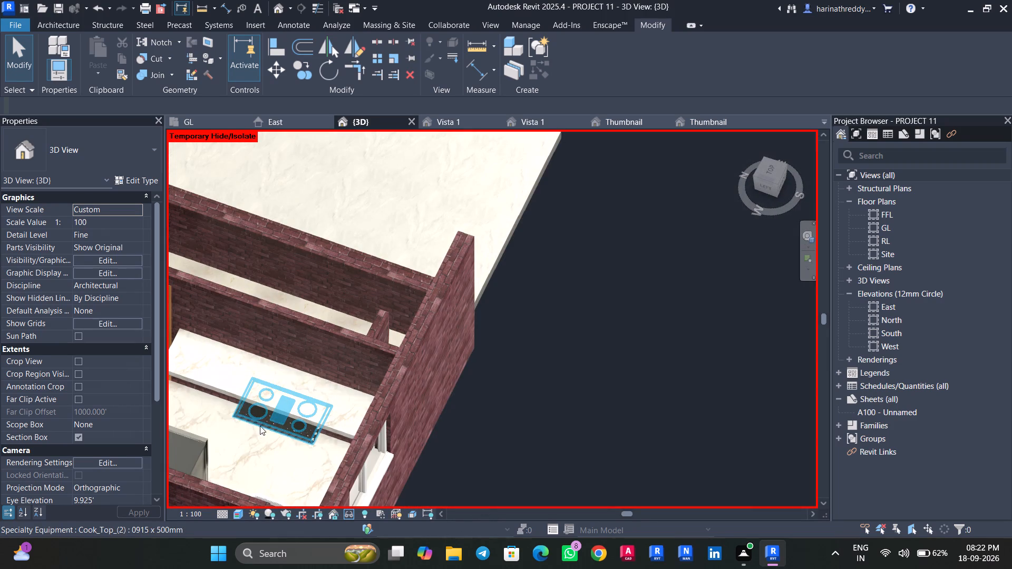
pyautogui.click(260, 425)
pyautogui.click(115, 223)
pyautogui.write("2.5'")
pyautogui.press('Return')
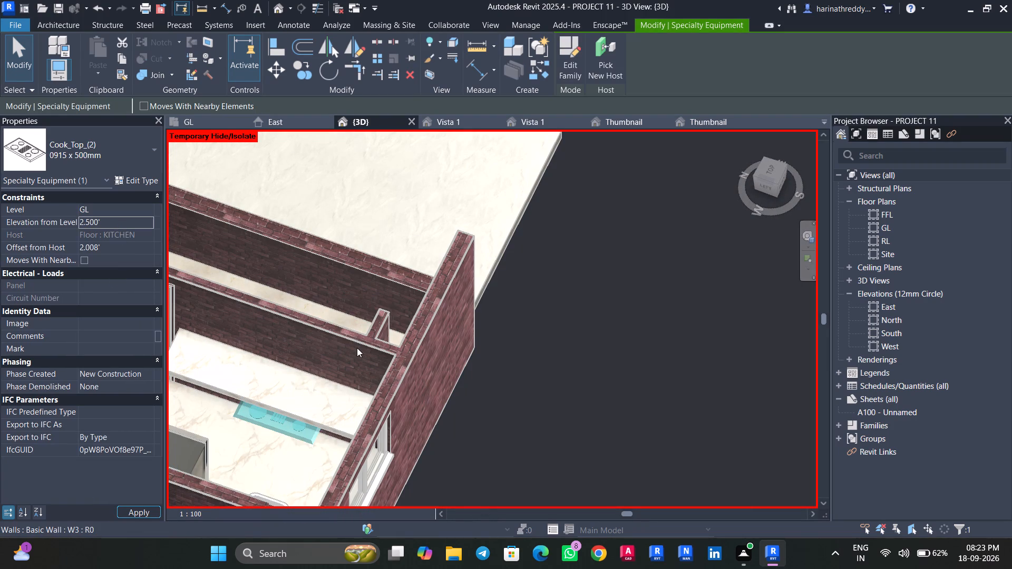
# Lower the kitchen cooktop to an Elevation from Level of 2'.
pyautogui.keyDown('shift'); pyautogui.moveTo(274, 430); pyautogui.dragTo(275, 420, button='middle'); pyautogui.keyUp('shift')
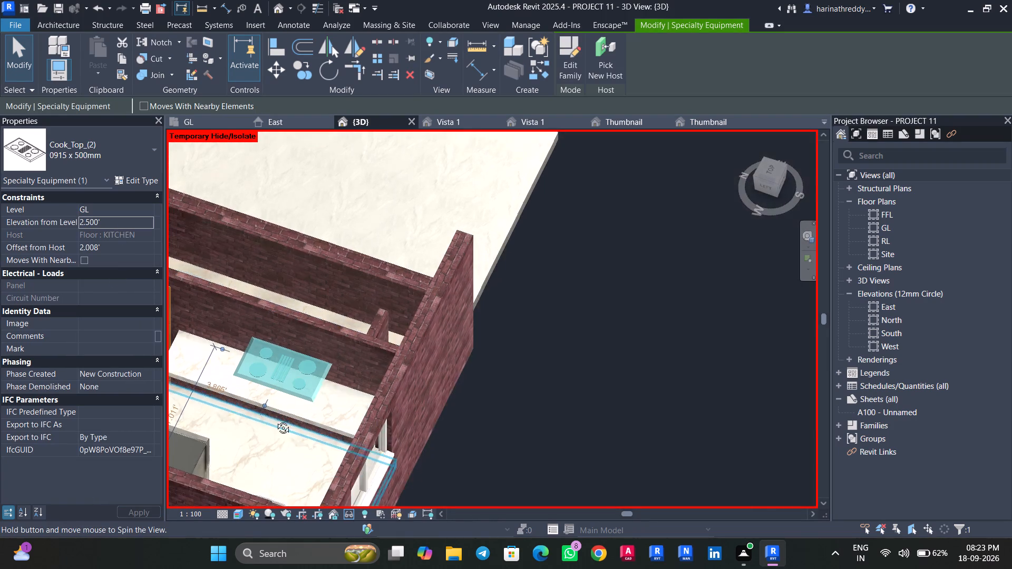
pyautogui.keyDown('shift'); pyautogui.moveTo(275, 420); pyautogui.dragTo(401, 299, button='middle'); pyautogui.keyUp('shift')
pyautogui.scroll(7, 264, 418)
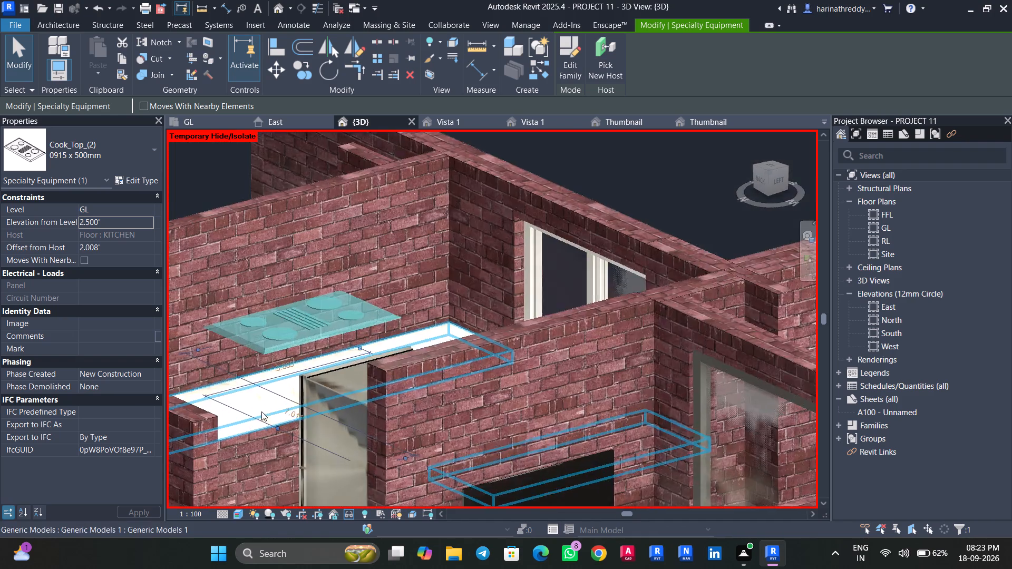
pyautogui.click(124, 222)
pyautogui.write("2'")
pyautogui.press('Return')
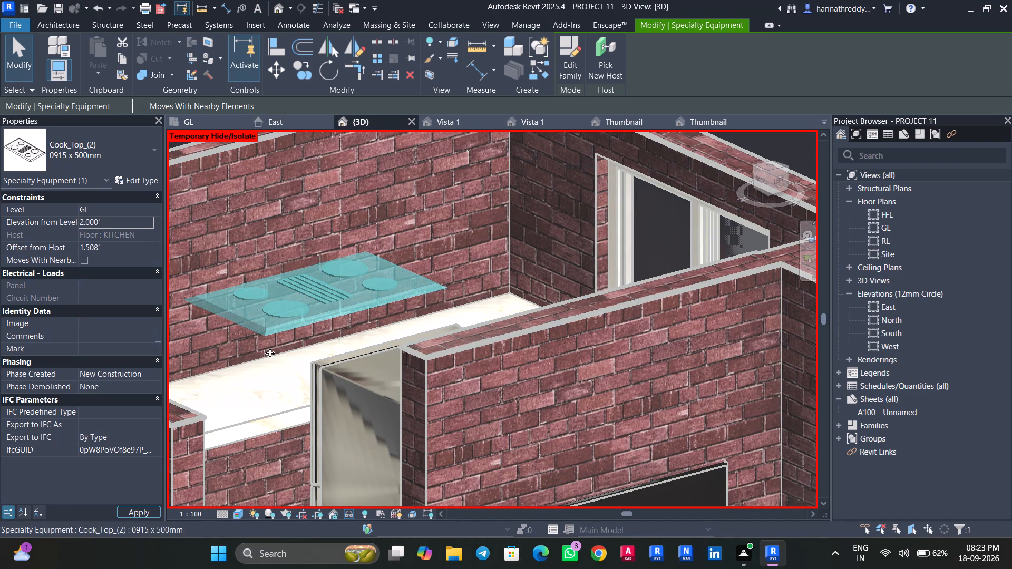
# Set the kitchen cooktop's Elevation from Level to 1.5' for the marble countertop.
pyautogui.click(126, 223)
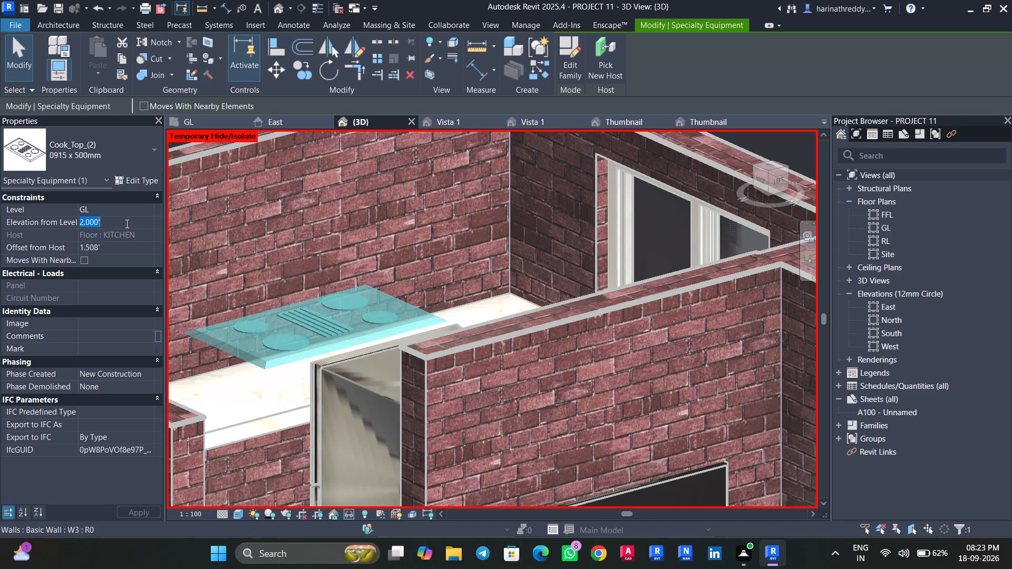
pyautogui.write("1.5'")
pyautogui.press('Return')
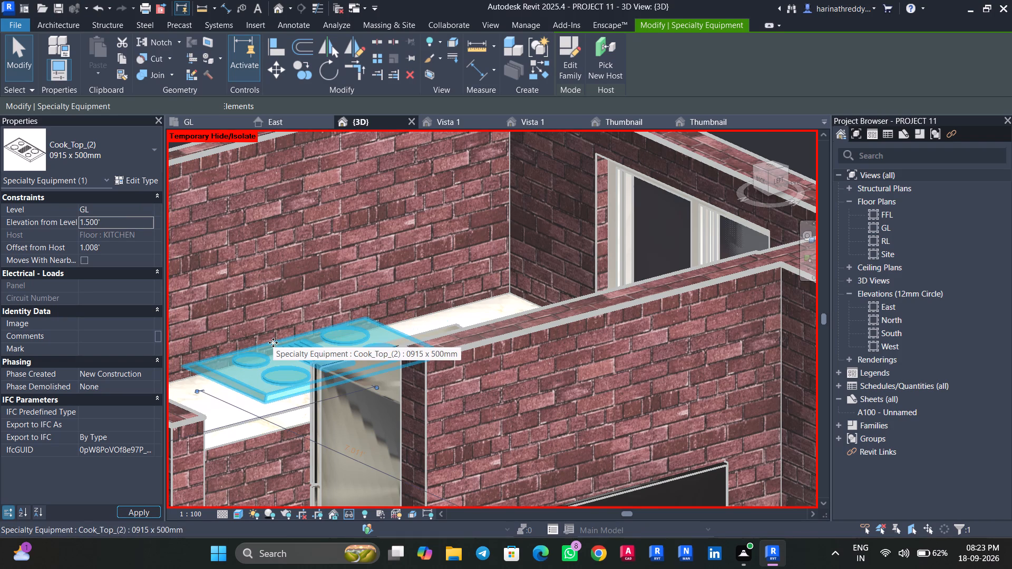
pyautogui.scroll(8, 265, 448)
pyautogui.press('Escape')
# Examine the placement of the cooktop, sink, refrigerator and washing machines in the kitchen and utility from several 3D angles.
pyautogui.scroll(-2, 274, 359)
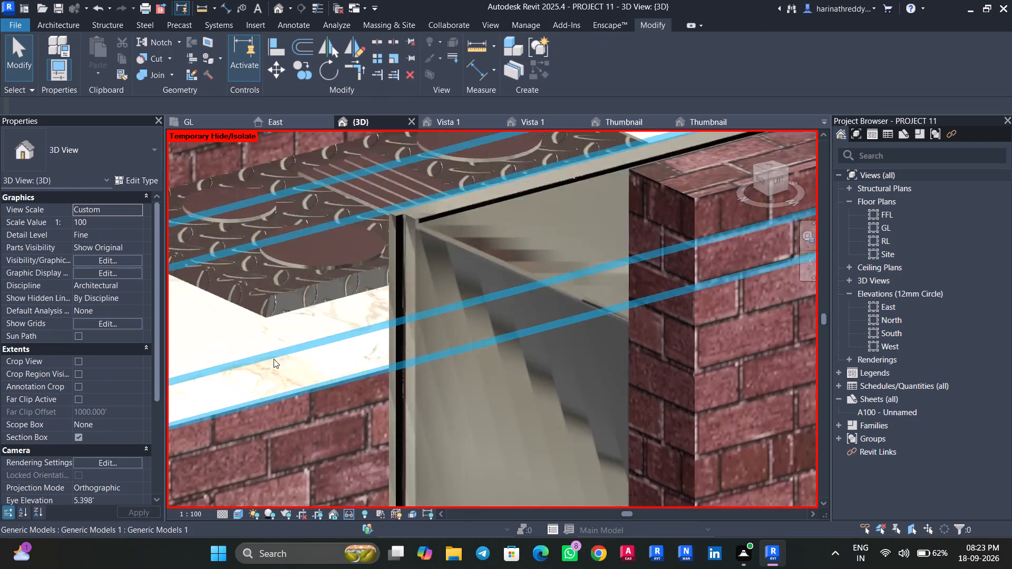
pyautogui.scroll(-13, 274, 359)
pyautogui.scroll(-3, 343, 397)
pyautogui.keyDown('shift'); pyautogui.moveTo(546, 265); pyautogui.dragTo(539, 381, button='middle'); pyautogui.keyUp('shift')
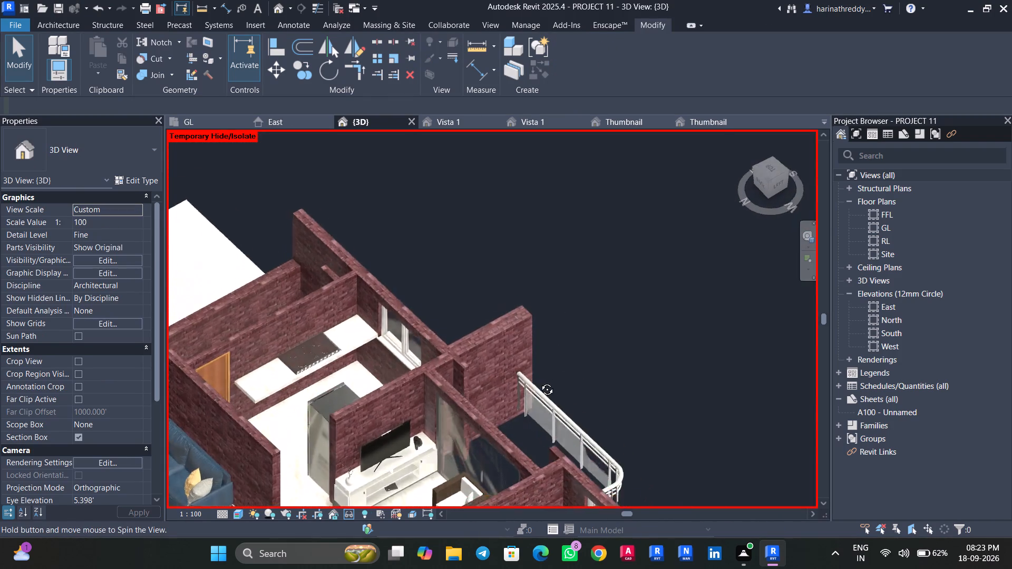
pyautogui.keyDown('shift'); pyautogui.moveTo(539, 381); pyautogui.dragTo(165, 391, button='middle'); pyautogui.keyUp('shift')
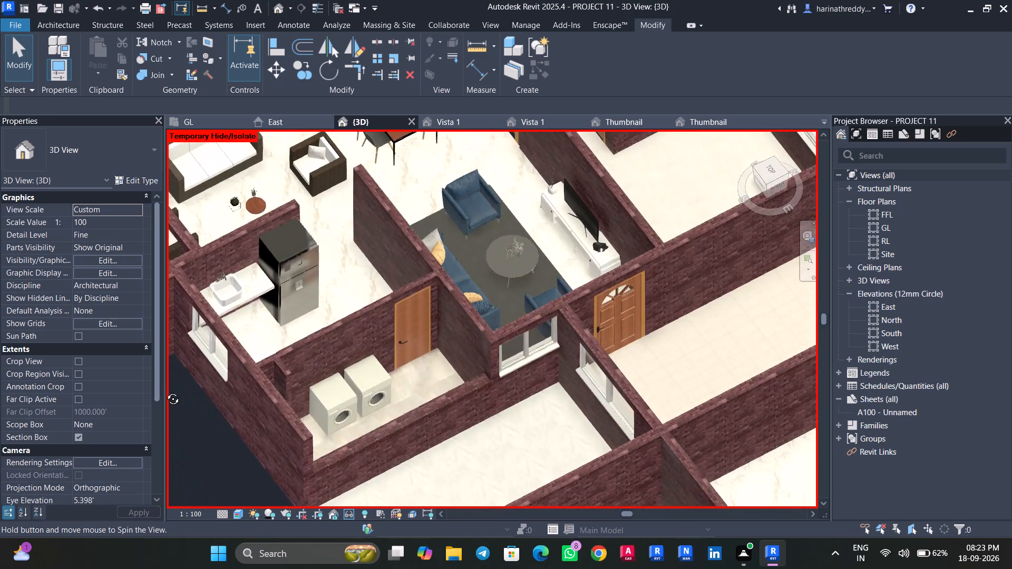
pyautogui.keyDown('shift'); pyautogui.moveTo(165, 391); pyautogui.dragTo(435, 335, button='middle'); pyautogui.keyUp('shift')
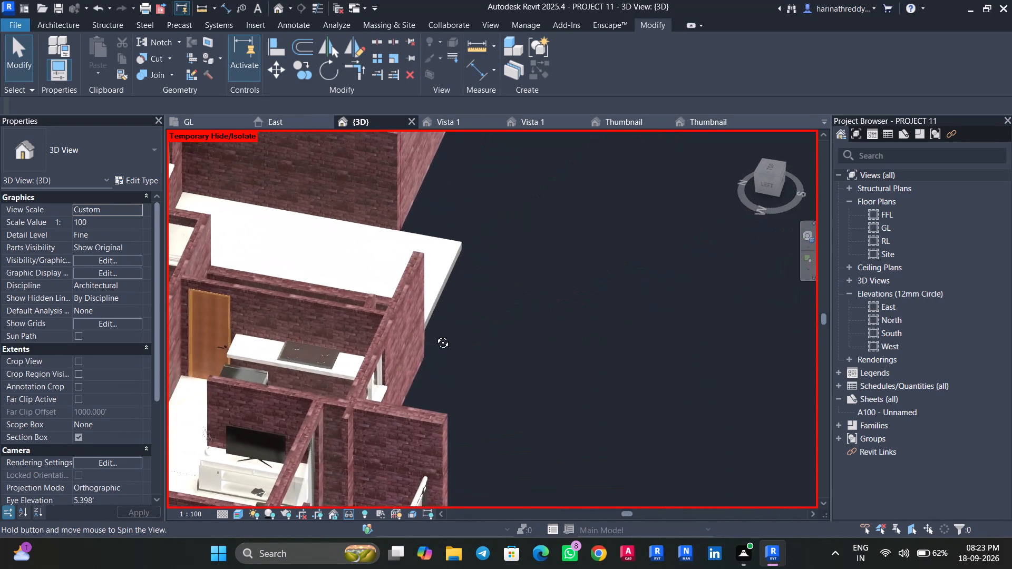
pyautogui.keyDown('shift'); pyautogui.moveTo(435, 335); pyautogui.dragTo(435, 335, button='middle'); pyautogui.keyUp('shift')
pyautogui.scroll(-6, 494, 389)
pyautogui.scroll(3, 494, 389)
pyautogui.keyDown('shift'); pyautogui.moveTo(494, 389); pyautogui.dragTo(338, 452, button='middle'); pyautogui.keyUp('shift')
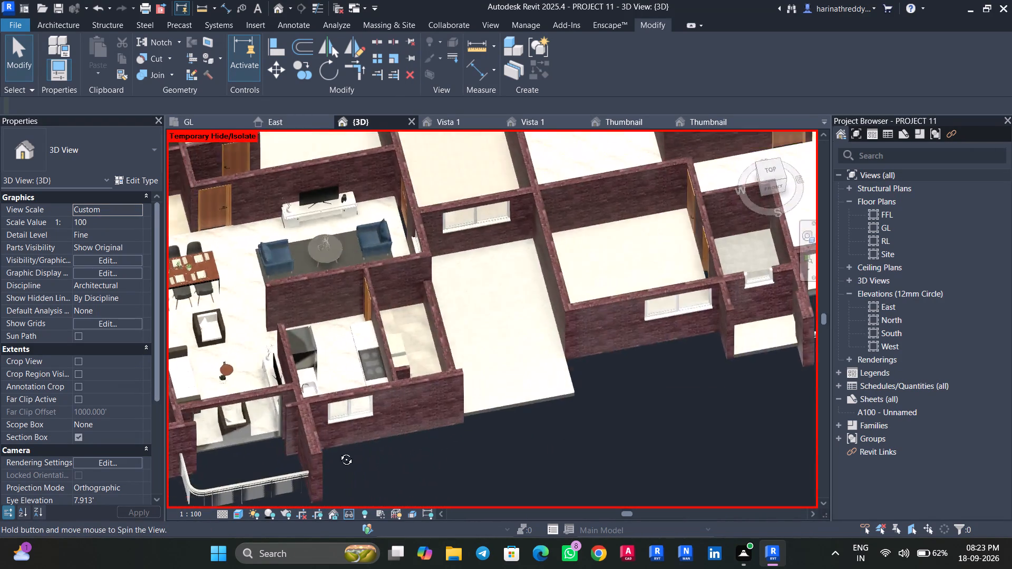
pyautogui.keyDown('shift'); pyautogui.moveTo(338, 452); pyautogui.dragTo(438, 417, button='middle'); pyautogui.keyUp('shift')
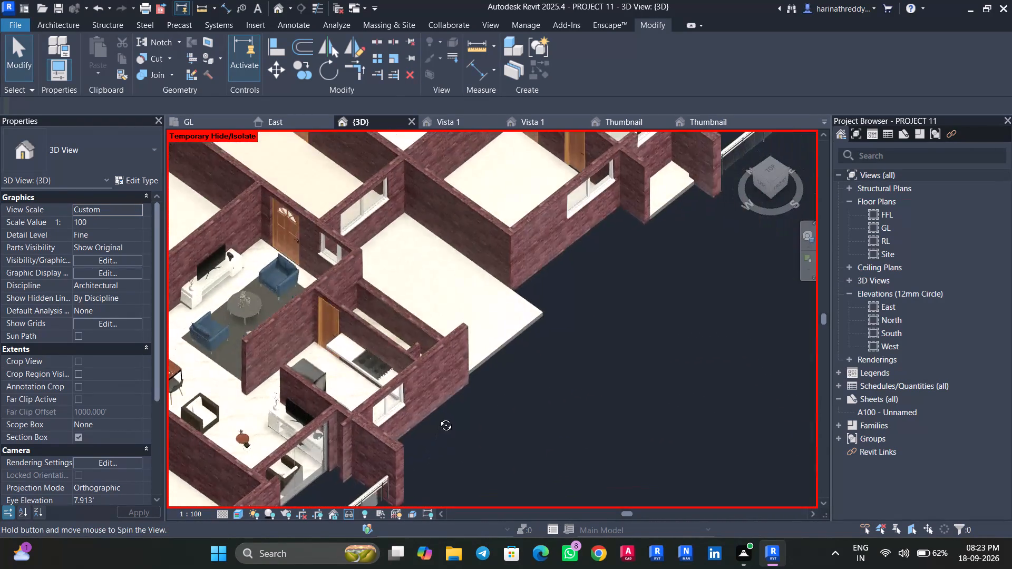
# Examine the furnished apartment from several 3D angles, including the balcony, kitchen, dining area and master toilet.
pyautogui.keyDown('shift'); pyautogui.moveTo(438, 417); pyautogui.dragTo(310, 428, button='middle'); pyautogui.keyUp('shift')
pyautogui.scroll(16, 498, 374)
pyautogui.scroll(-8, 505, 393)
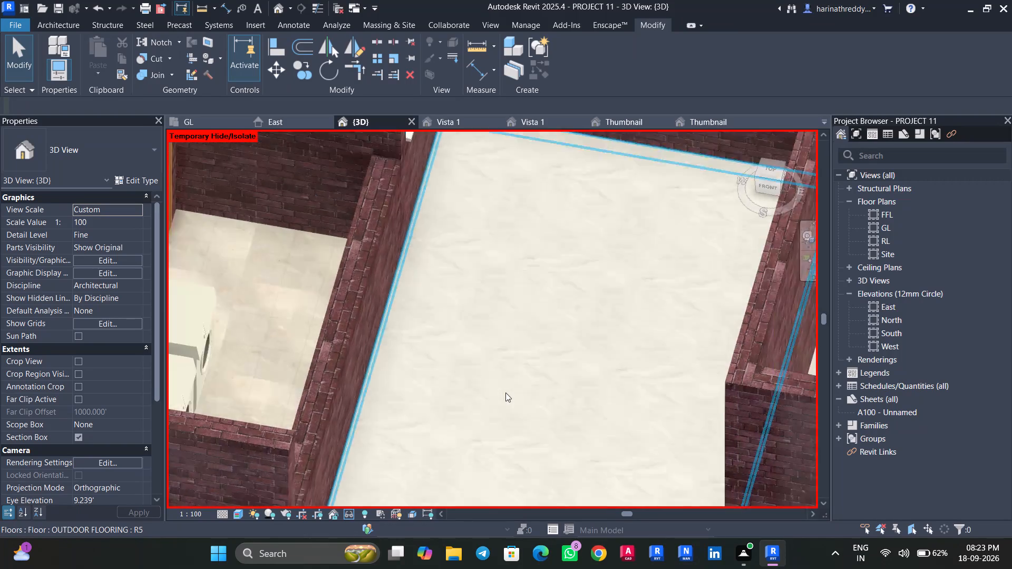
pyautogui.scroll(-3, 505, 393)
pyautogui.moveTo(515, 372); pyautogui.dragTo(490, 548, button='middle')
pyautogui.scroll(8, 617, 185)
pyautogui.scroll(-4, 585, 221)
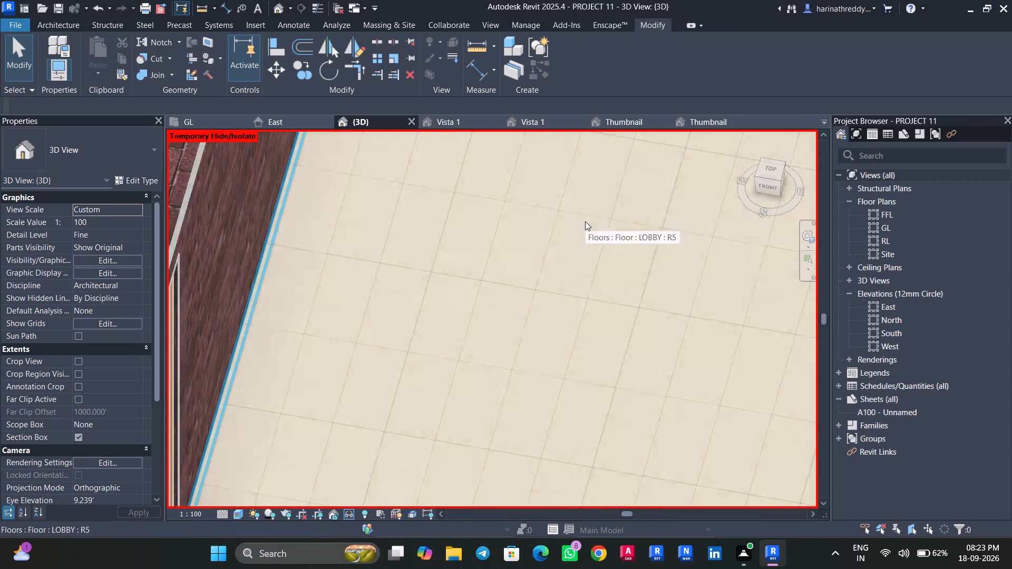
pyautogui.scroll(-6, 585, 221)
pyautogui.scroll(-4, 540, 350)
pyautogui.scroll(2, 540, 350)
pyautogui.scroll(-8, 540, 350)
pyautogui.keyDown('shift'); pyautogui.moveTo(452, 468); pyautogui.dragTo(452, 467, button='middle'); pyautogui.keyUp('shift')
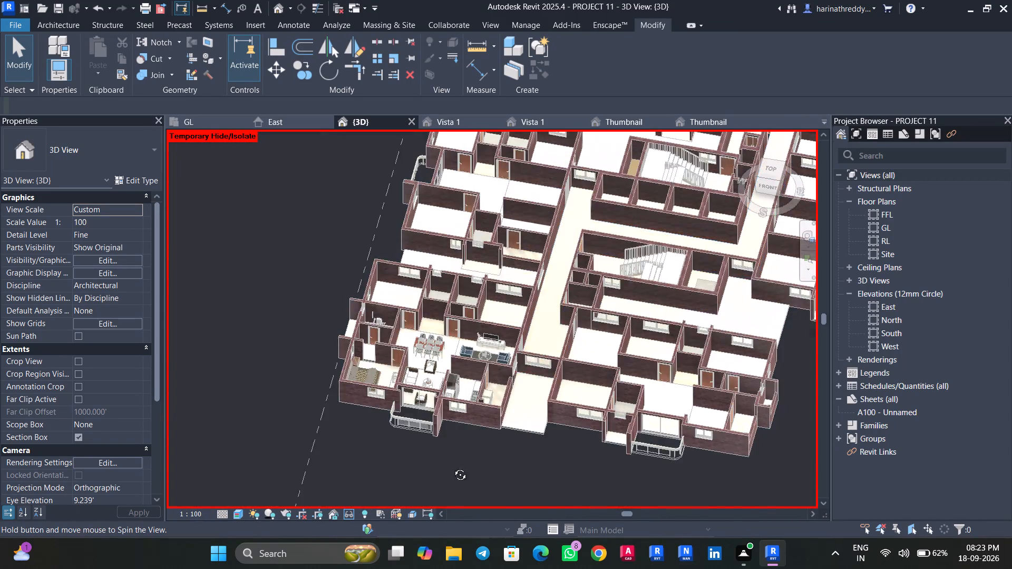
pyautogui.keyDown('shift'); pyautogui.moveTo(452, 467); pyautogui.dragTo(495, 265, button='middle'); pyautogui.keyUp('shift')
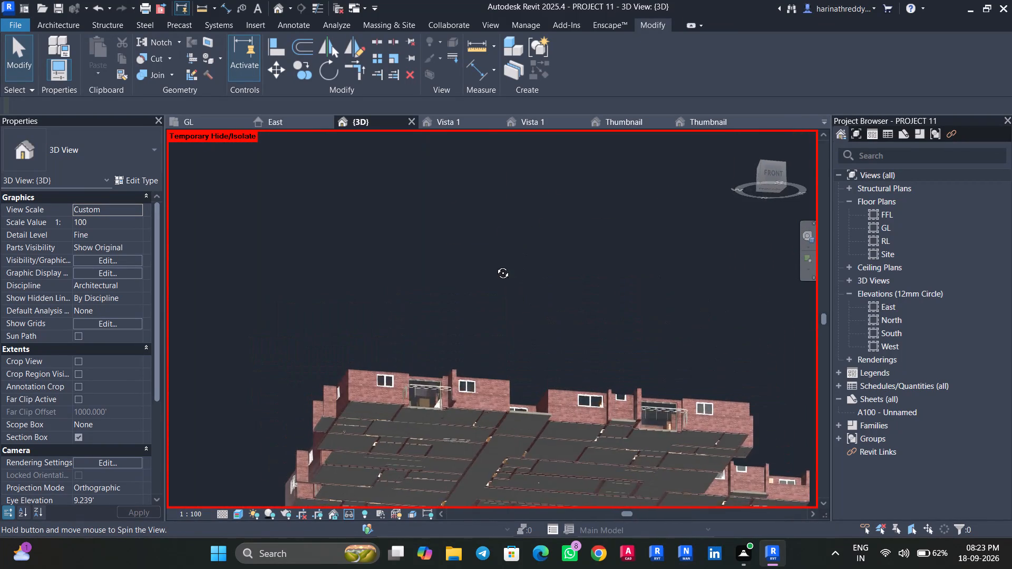
pyautogui.keyDown('shift'); pyautogui.moveTo(495, 265); pyautogui.dragTo(430, 533, button='middle'); pyautogui.keyUp('shift')
pyautogui.scroll(10, 412, 388)
pyautogui.click(406, 410)
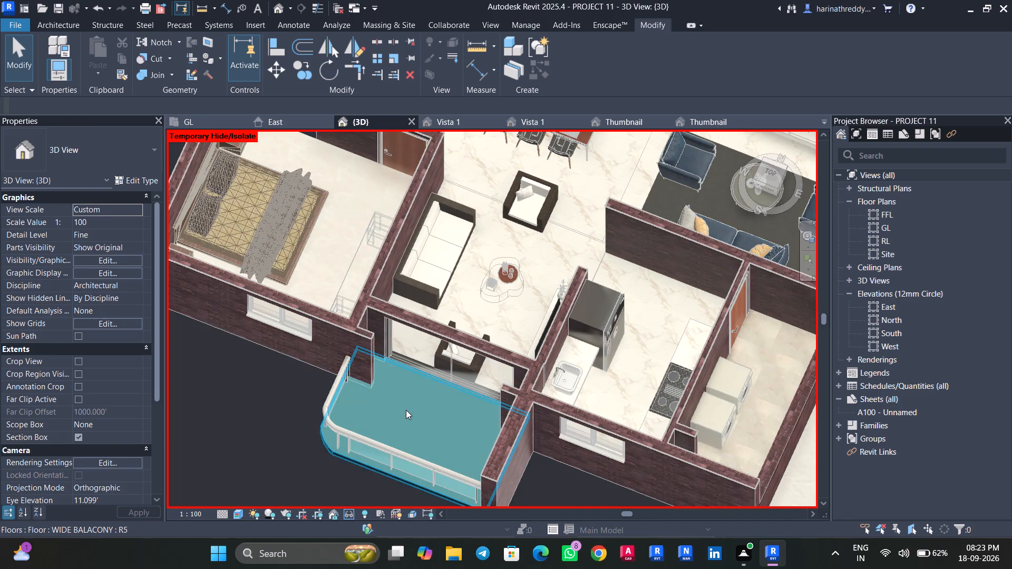
pyautogui.press('Escape')
pyautogui.scroll(-6, 255, 443)
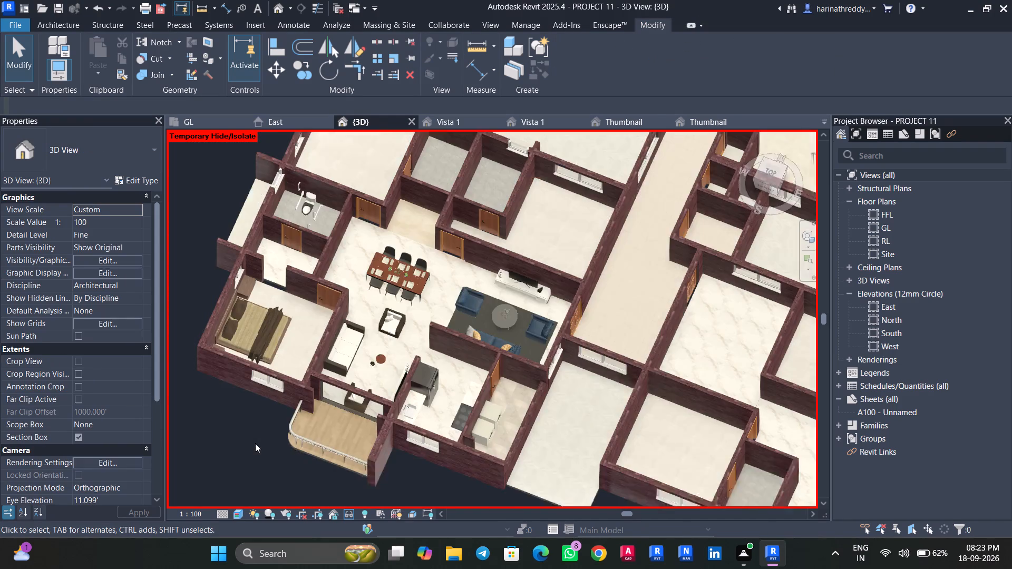
pyautogui.keyDown('shift'); pyautogui.moveTo(255, 443); pyautogui.dragTo(308, 479, button='middle'); pyautogui.keyUp('shift')
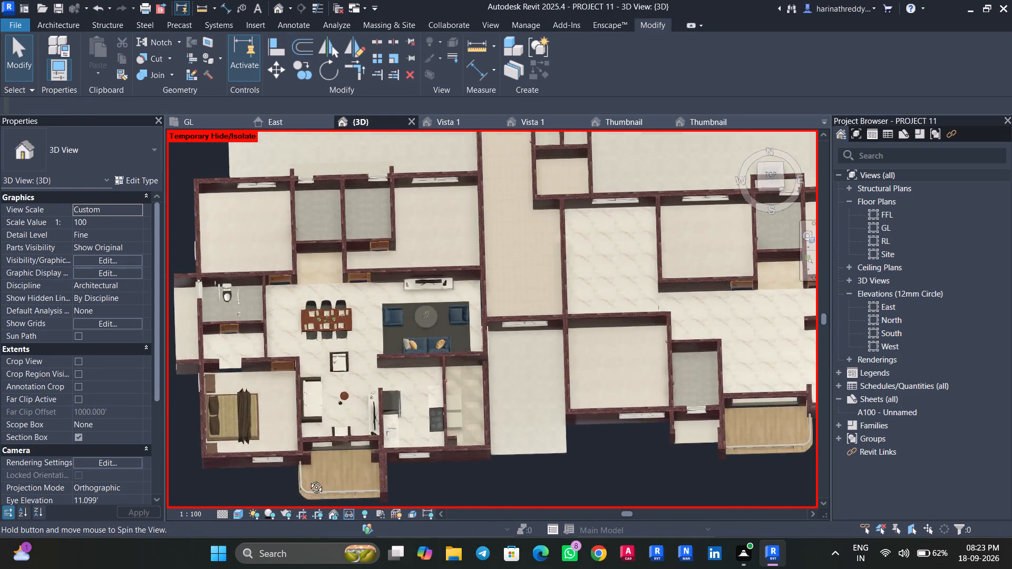
pyautogui.keyDown('shift'); pyautogui.moveTo(308, 479); pyautogui.dragTo(320, 440, button='middle'); pyautogui.keyUp('shift')
pyautogui.scroll(10, 195, 317)
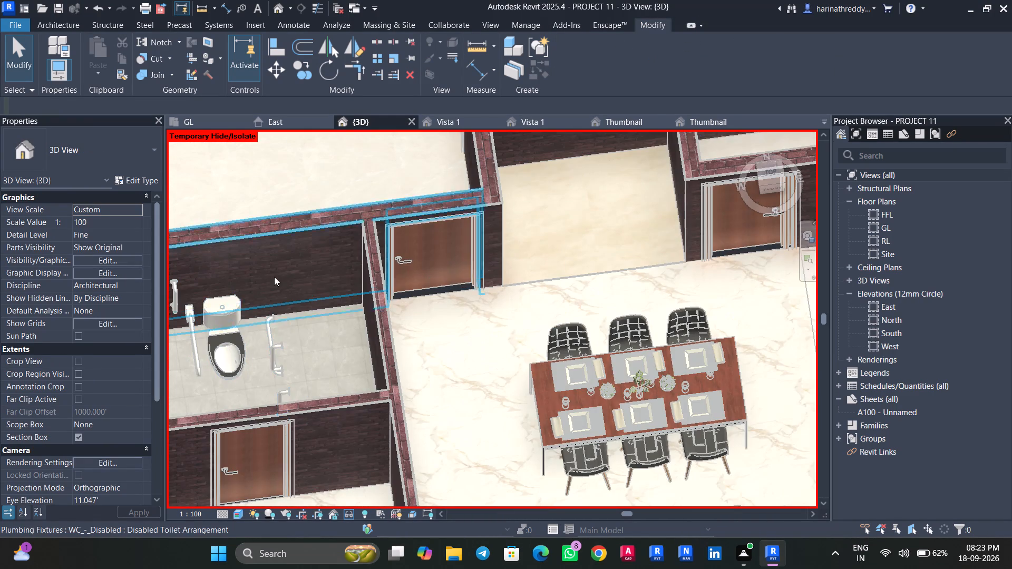
# In the GL floor plan, draw a W3 partition wall about 6.5' long across M.TOILET, just east of the WC.
pyautogui.click(213, 119)
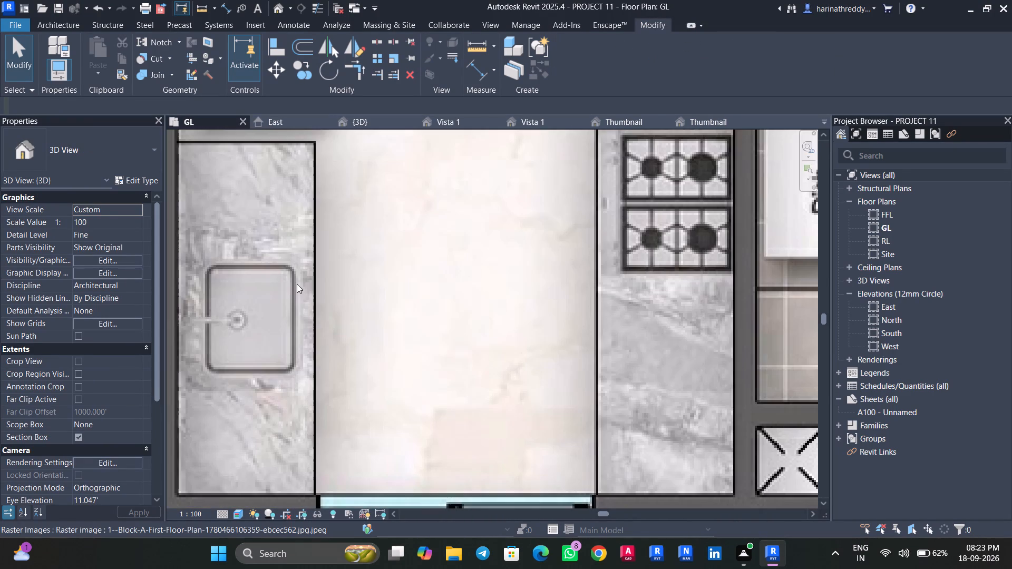
pyautogui.scroll(-17, 451, 358)
pyautogui.scroll(3, 293, 247)
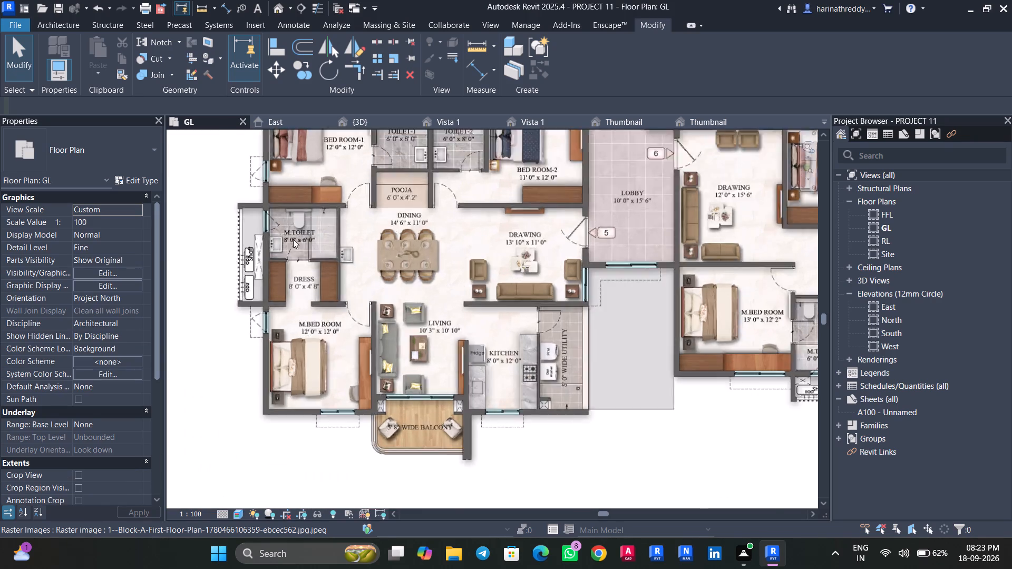
pyautogui.scroll(9, 293, 239)
pyautogui.moveTo(298, 223); pyautogui.dragTo(310, 267, button='middle')
pyautogui.press('w')
pyautogui.press('a')
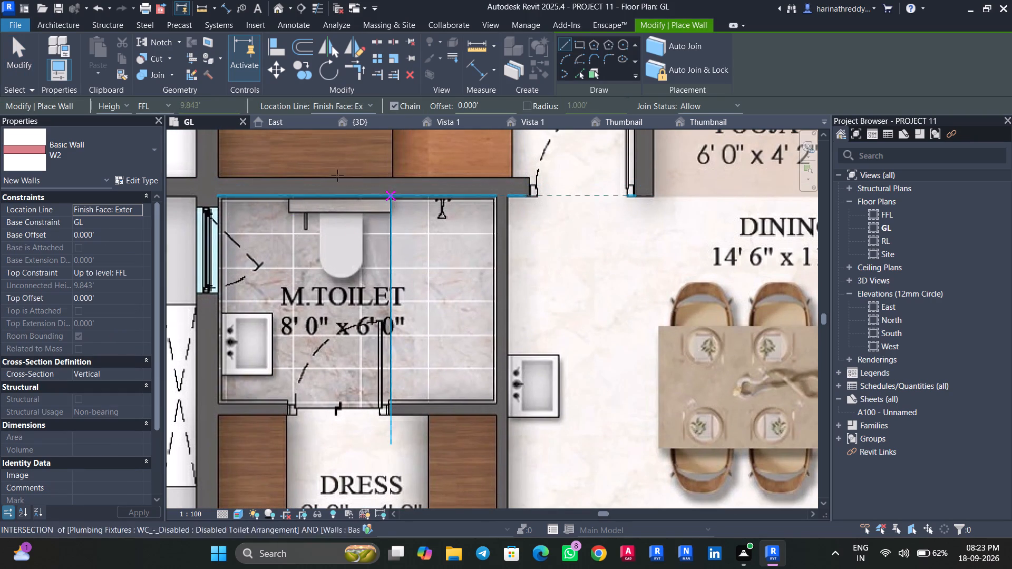
pyautogui.click(78, 133)
pyautogui.scroll(6, 66, 221)
pyautogui.click(65, 244)
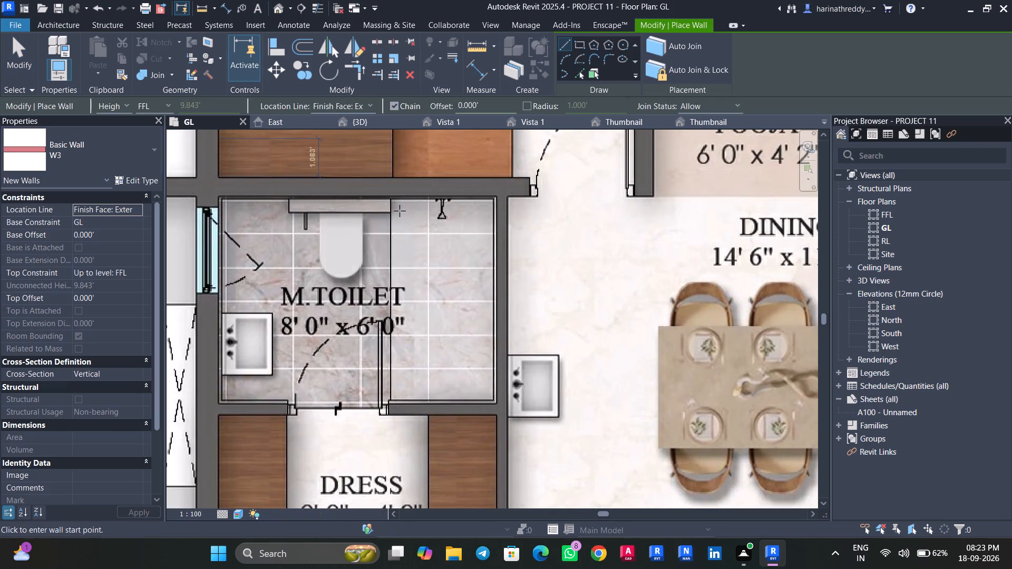
pyautogui.click(391, 200)
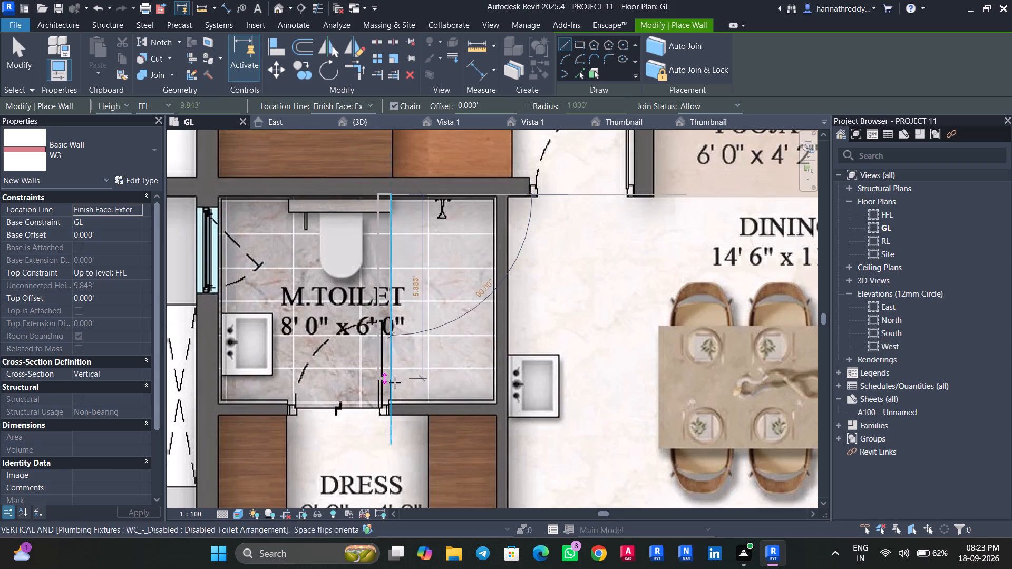
pyautogui.click(395, 404)
pyautogui.press('Escape')
pyautogui.press('Escape')
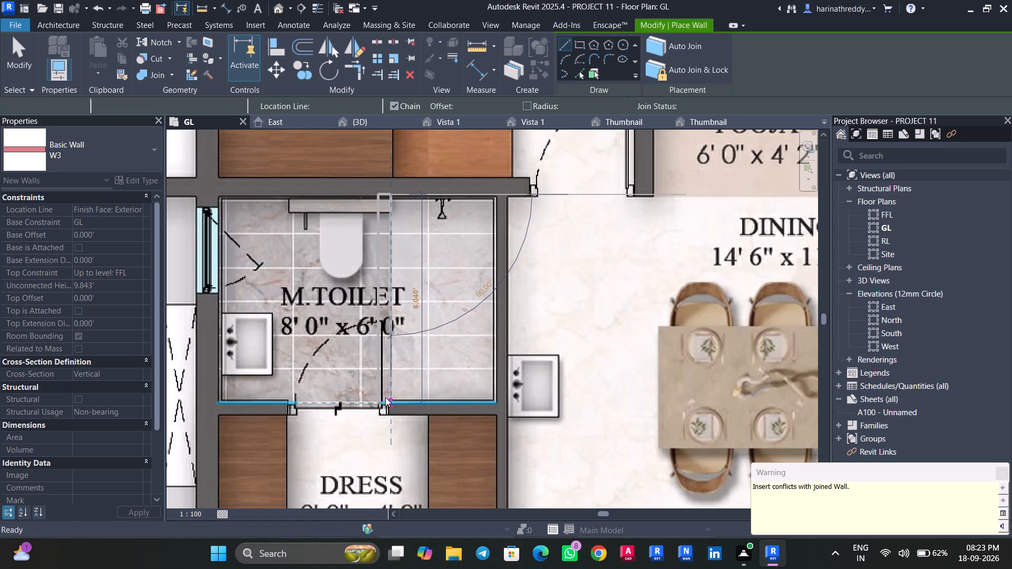
pyautogui.press('Escape')
pyautogui.press('Escape')
pyautogui.press('Escape')
# Shift the new M.TOILET partition east, leaving about 2.69' to the toilet's east wall.
pyautogui.press('Tab')
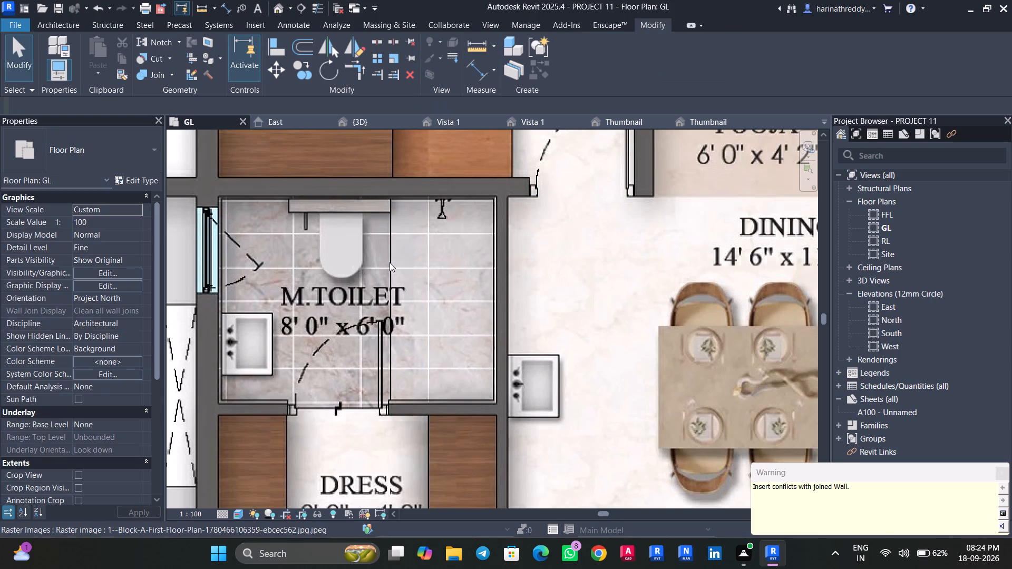
pyautogui.press('Tab')
pyautogui.click(390, 262)
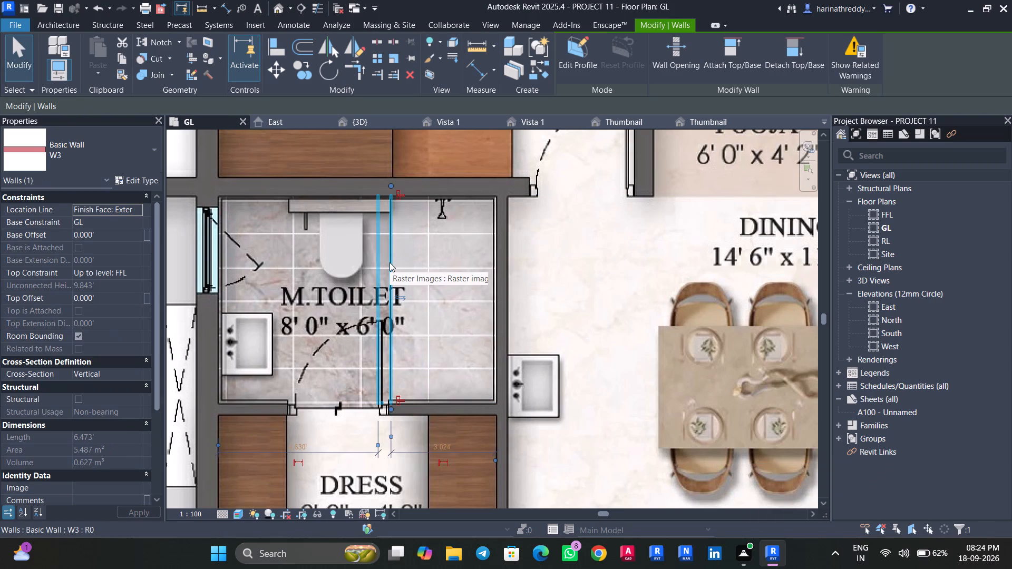
pyautogui.press('Right')
pyautogui.press('Right')
pyautogui.press('Right')
pyautogui.press('Right')
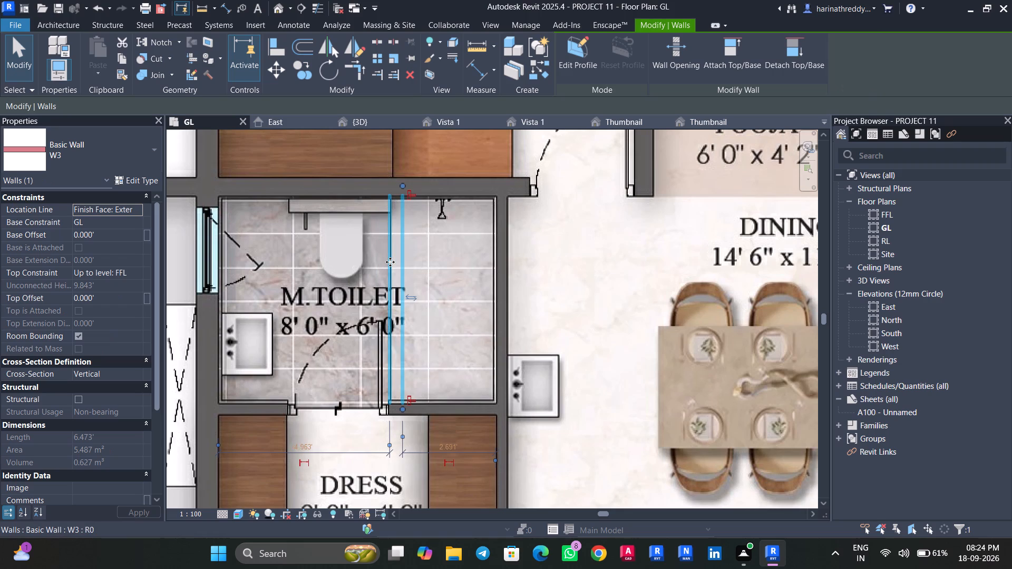
pyautogui.press('Escape')
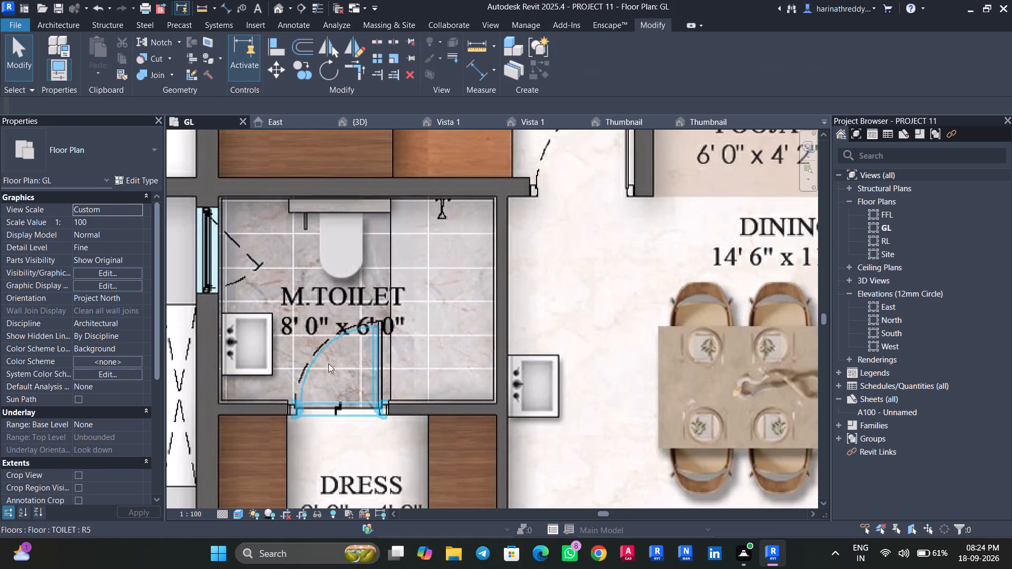
# Set the Draw Layer of the floor plan raster image to Background.
pyautogui.scroll(-8, 337, 403)
pyautogui.click(255, 277)
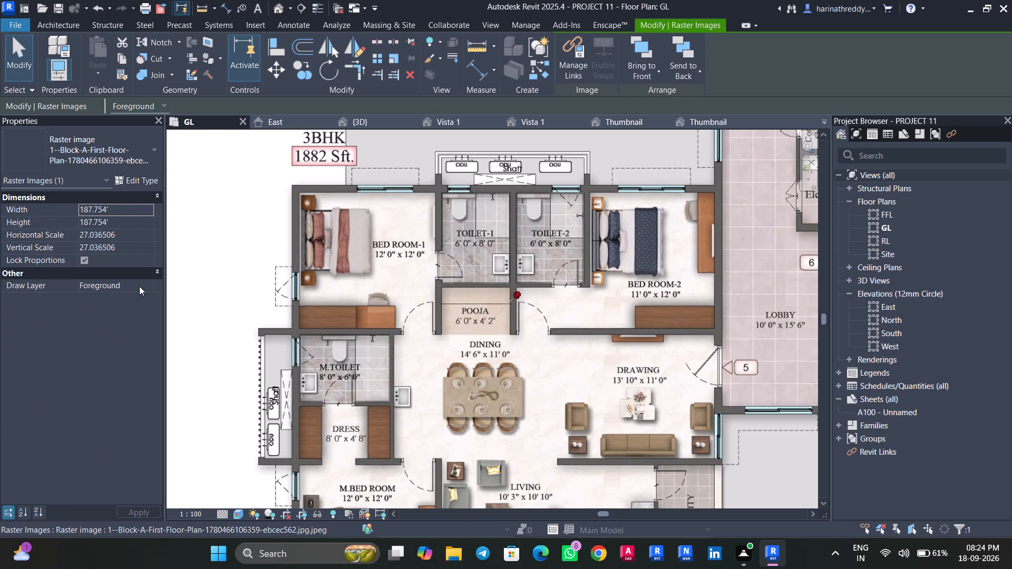
pyautogui.click(147, 287)
pyautogui.click(120, 298)
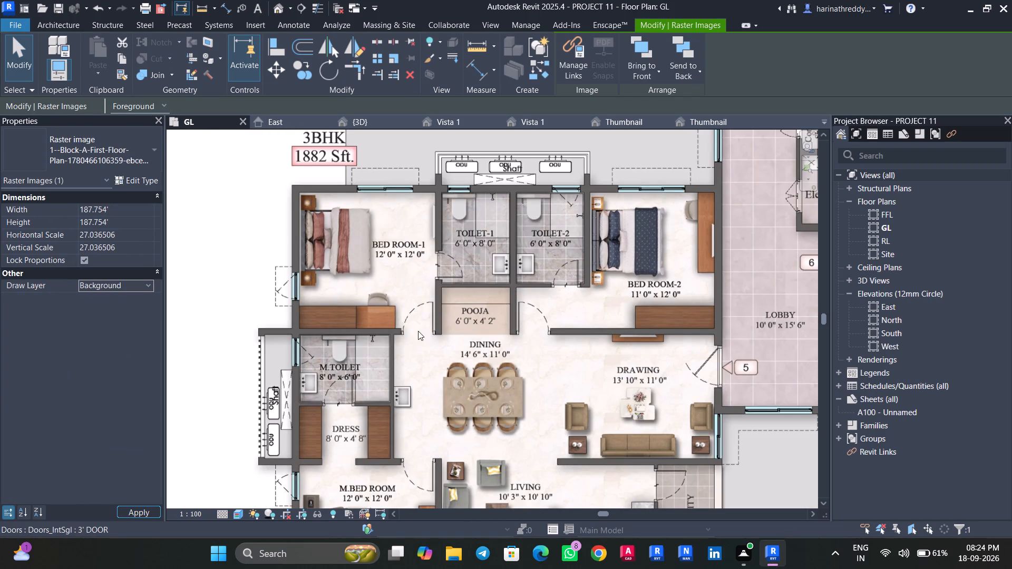
pyautogui.press('Escape')
# Duplicate the 8' type of the Doors_Concept_ExtDbl door as 4' and set its Rough Width to 4'.
pyautogui.scroll(6, 365, 382)
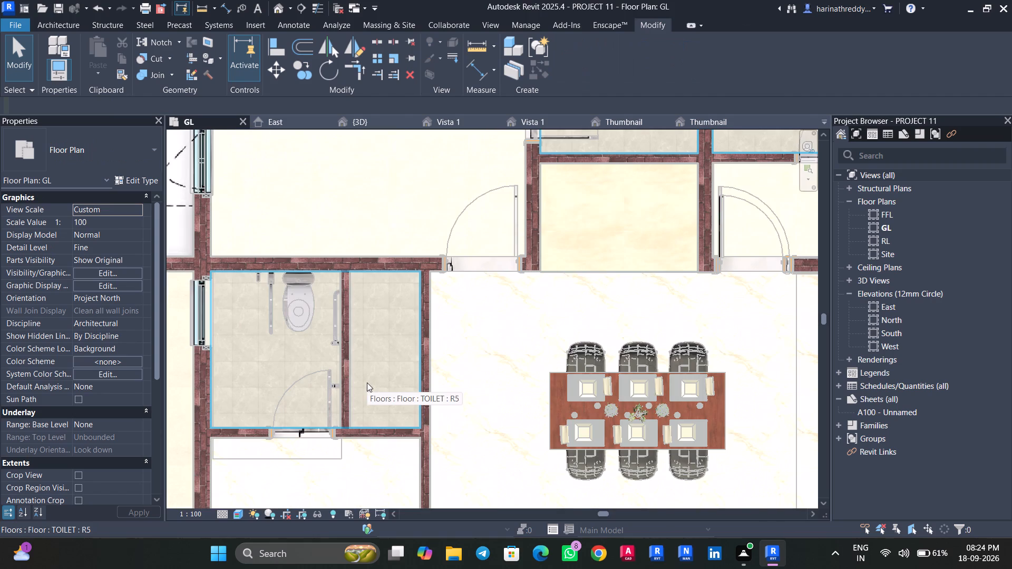
pyautogui.write('dr')
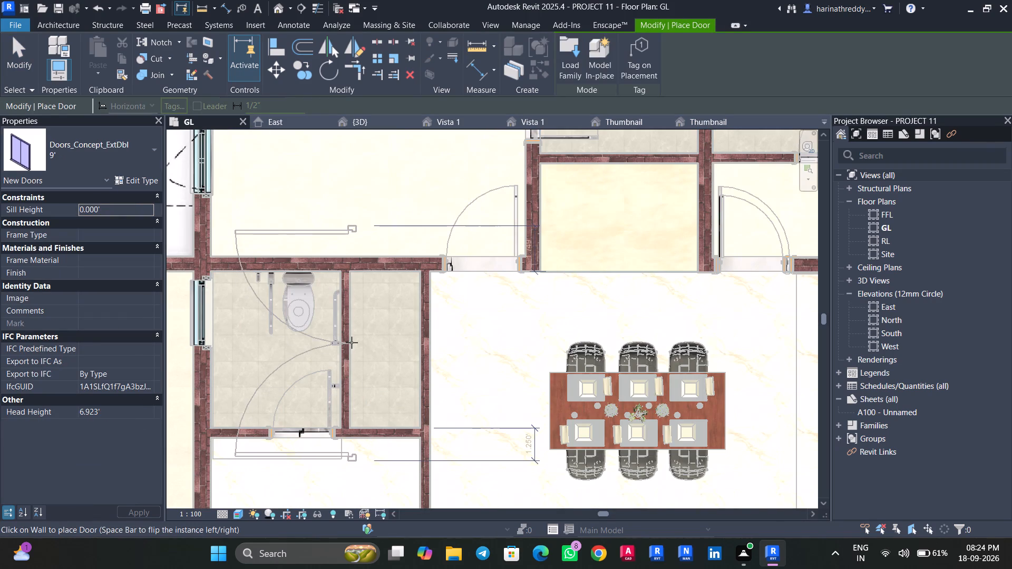
pyautogui.click(115, 148)
pyautogui.scroll(5, 70, 287)
pyautogui.click(66, 226)
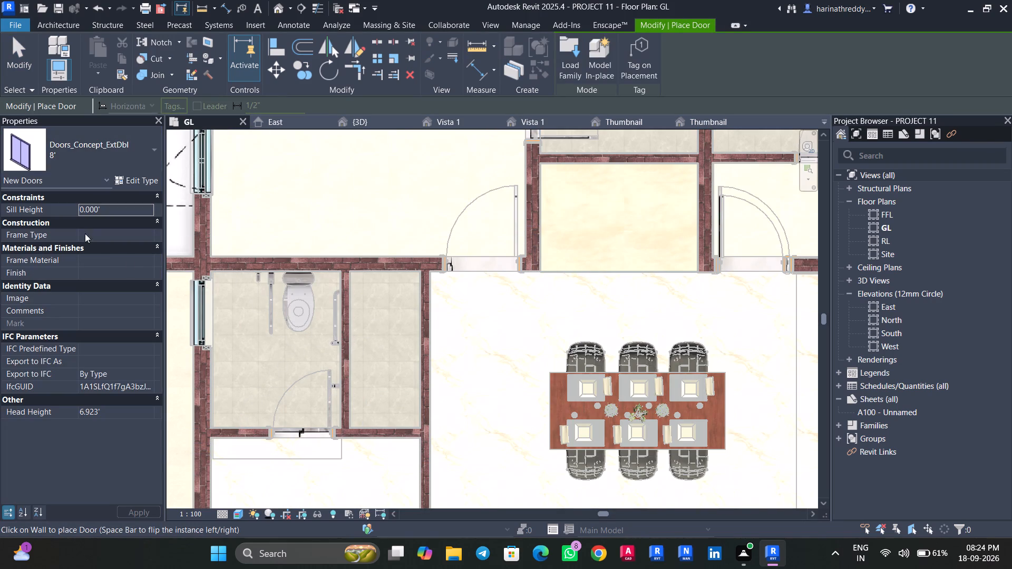
pyautogui.click(141, 179)
pyautogui.click(951, 130)
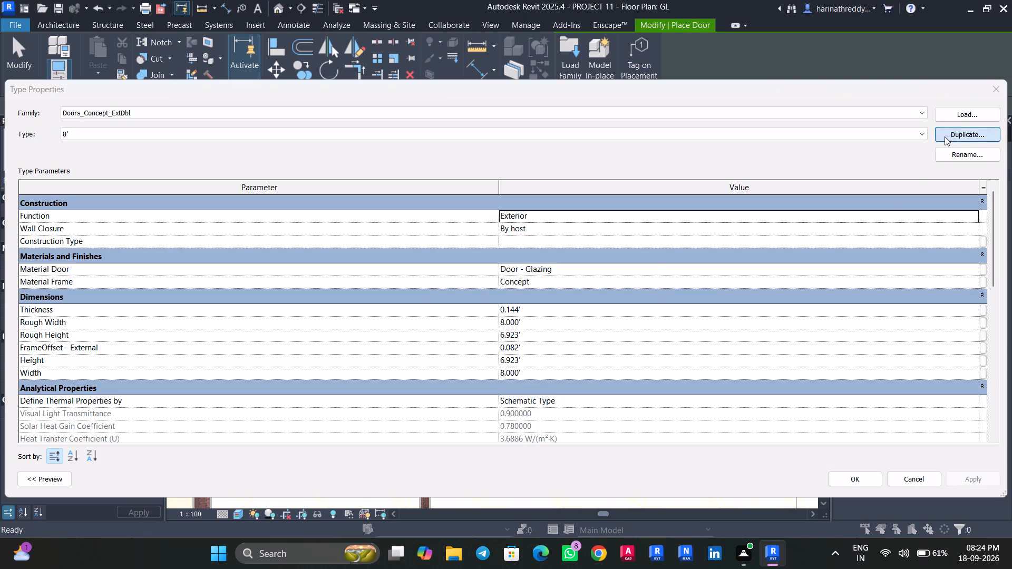
pyautogui.write("4'")
pyautogui.press('Return')
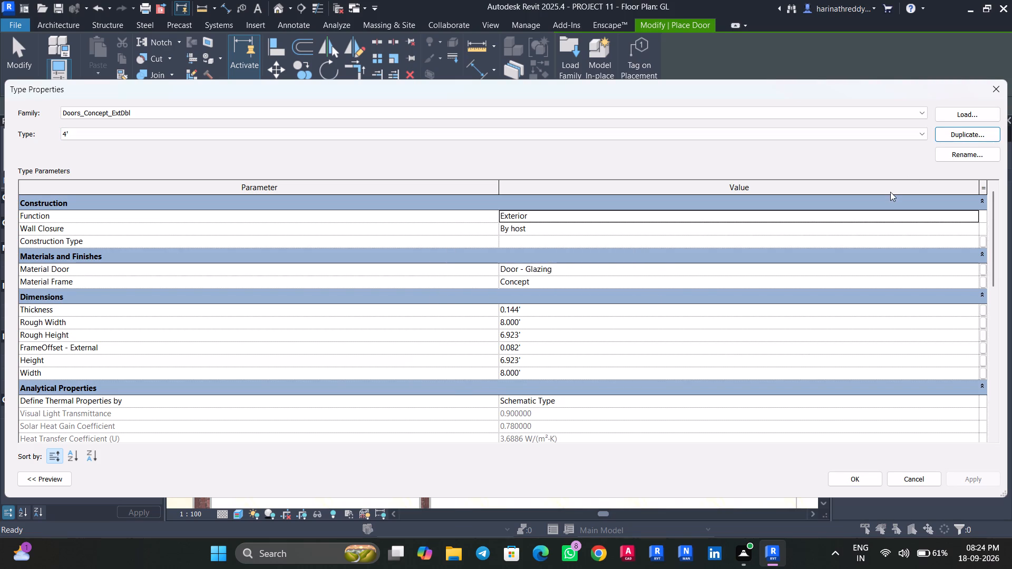
pyautogui.click(658, 323)
pyautogui.write("4'")
pyautogui.press('Return')
pyautogui.click(989, 482)
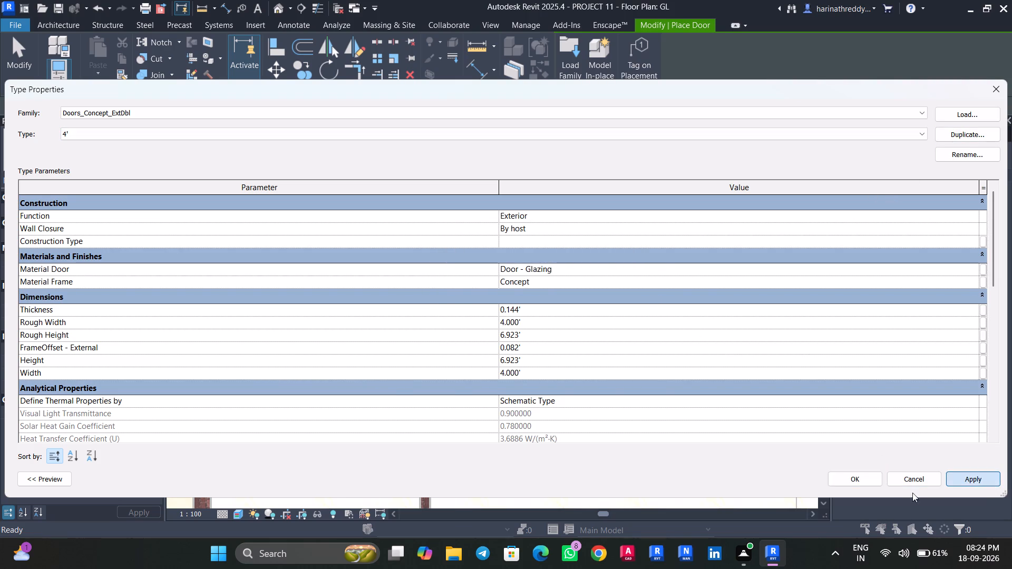
pyautogui.click(849, 482)
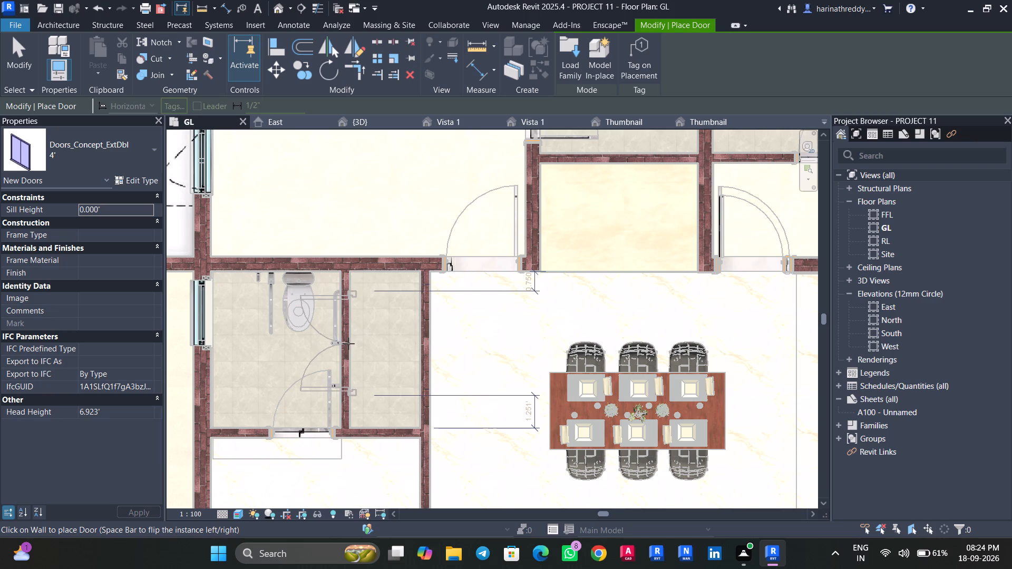
# Place the 4' double door in the lower part of the M.TOILET partition, swinging east into the narrow compartment.
pyautogui.scroll(3, 348, 344)
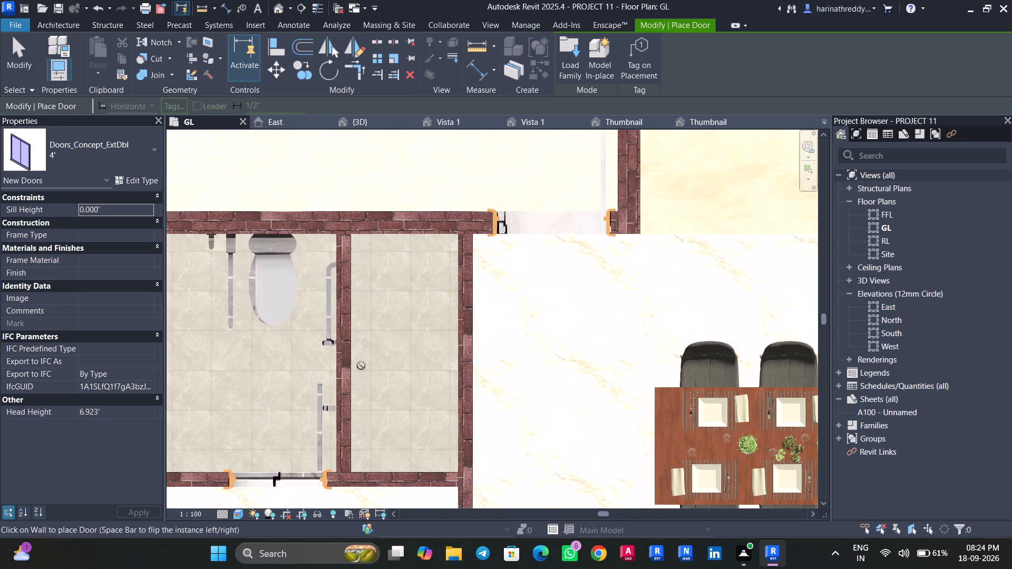
pyautogui.click(340, 395)
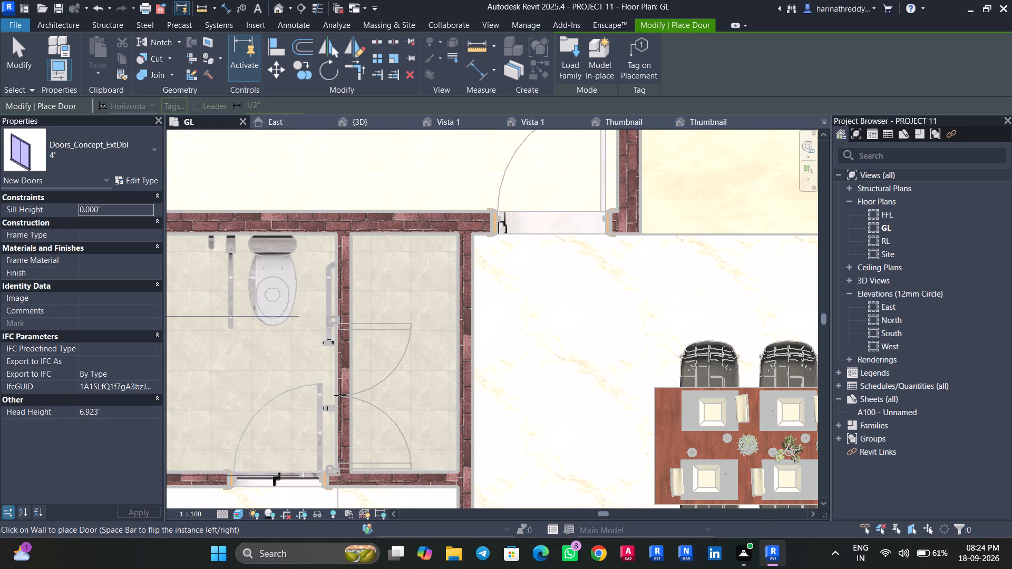
pyautogui.press('Escape')
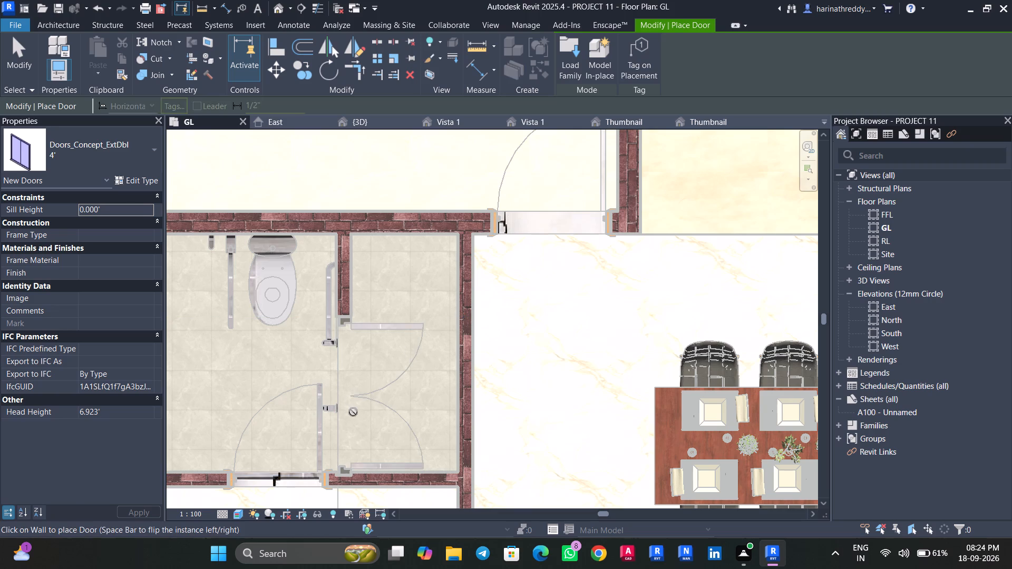
pyautogui.press('Escape')
pyautogui.press('Escape')
pyautogui.press('Escape')
# Examine the master toilet's new partition, double door and WC arrangement from several 3D angles.
pyautogui.click(362, 119)
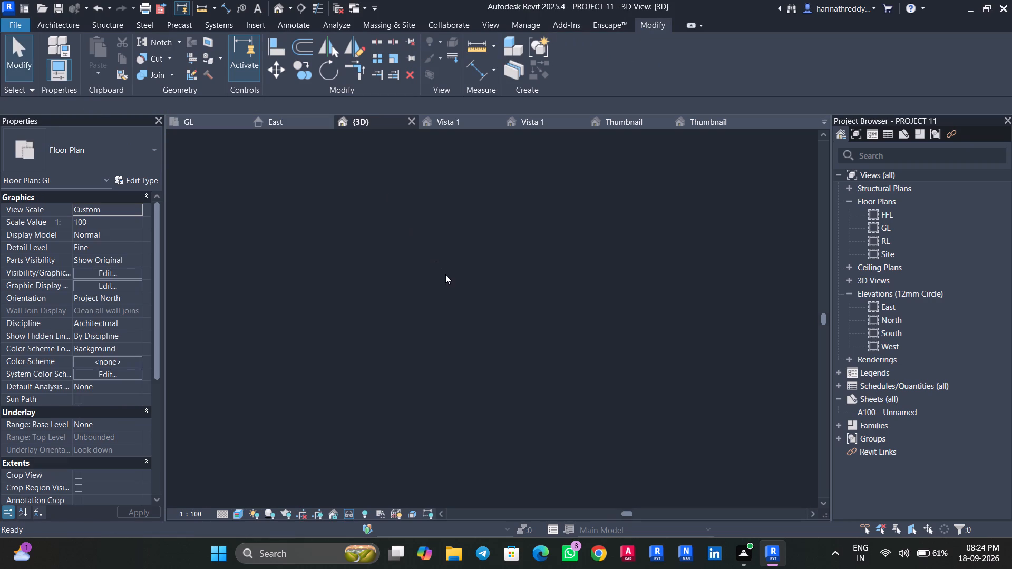
pyautogui.scroll(-3, 466, 367)
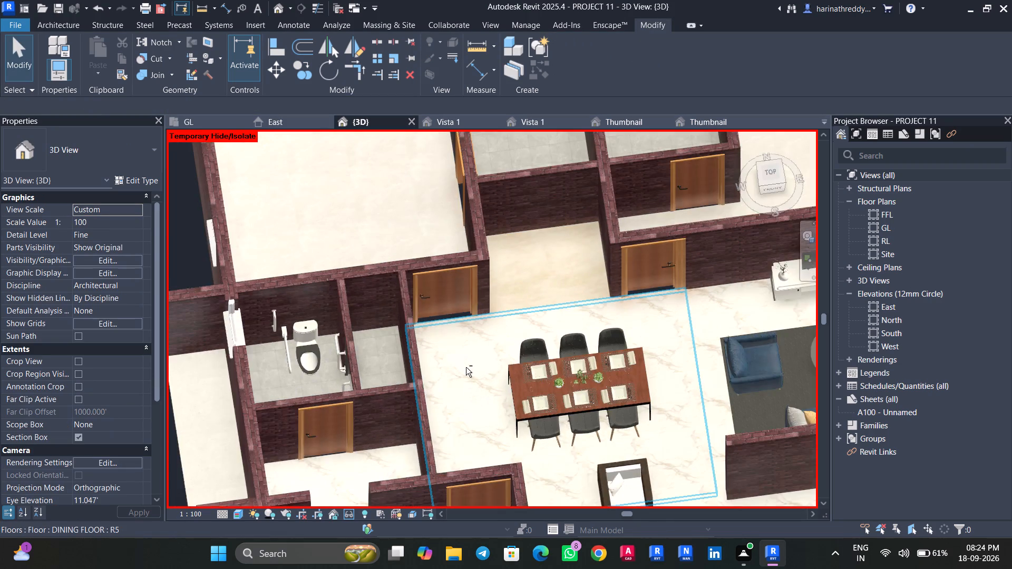
pyautogui.keyDown('shift'); pyautogui.moveTo(469, 369); pyautogui.dragTo(511, 353, button='middle'); pyautogui.keyUp('shift')
pyautogui.scroll(-9, 293, 250)
pyautogui.keyDown('shift'); pyautogui.moveTo(223, 481); pyautogui.dragTo(239, 464, button='middle'); pyautogui.keyUp('shift')
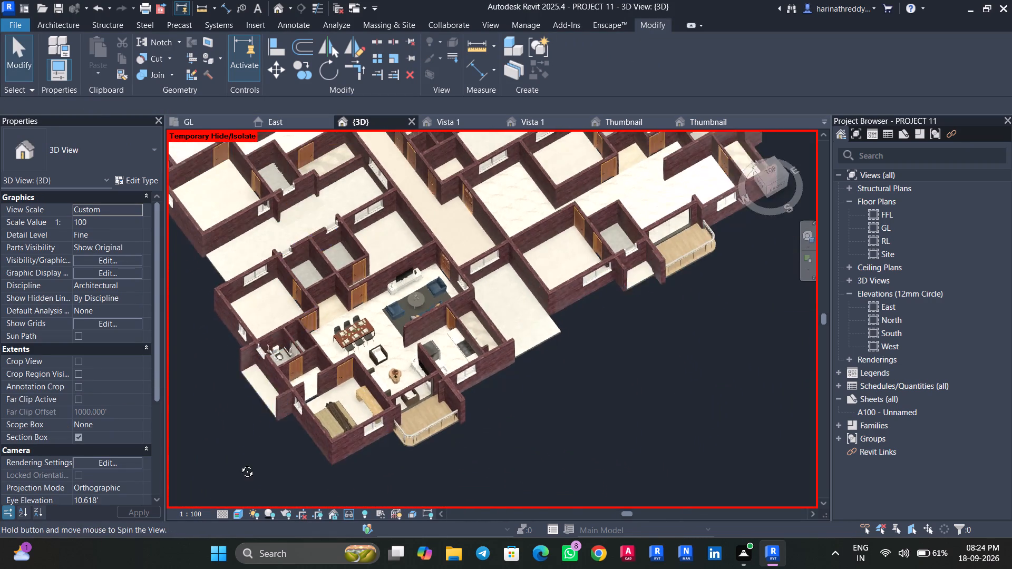
pyautogui.keyDown('shift'); pyautogui.moveTo(239, 464); pyautogui.dragTo(330, 426, button='middle'); pyautogui.keyUp('shift')
pyautogui.scroll(17, 338, 452)
pyautogui.scroll(-8, 325, 441)
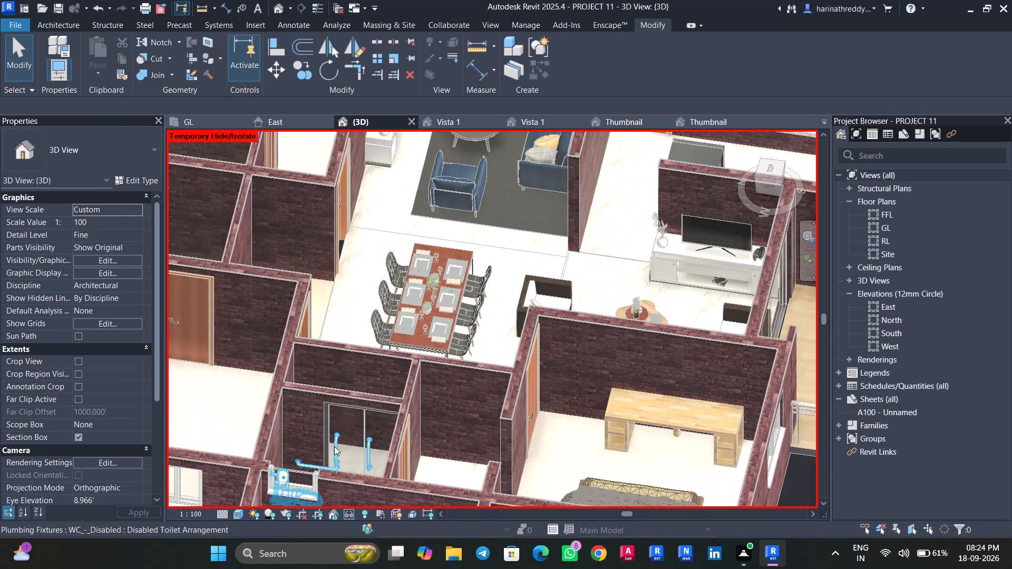
# Open the WC_-_Disabled family for editing and delete the two vertical grab rails standing clear of the host wall.
pyautogui.click(335, 446)
pyautogui.click(566, 58)
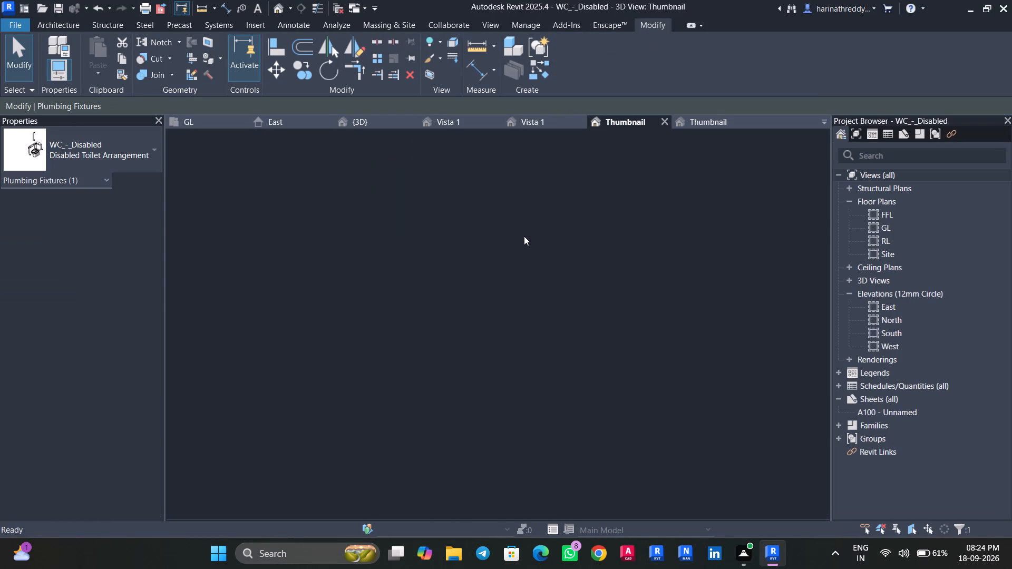
pyautogui.click(577, 256)
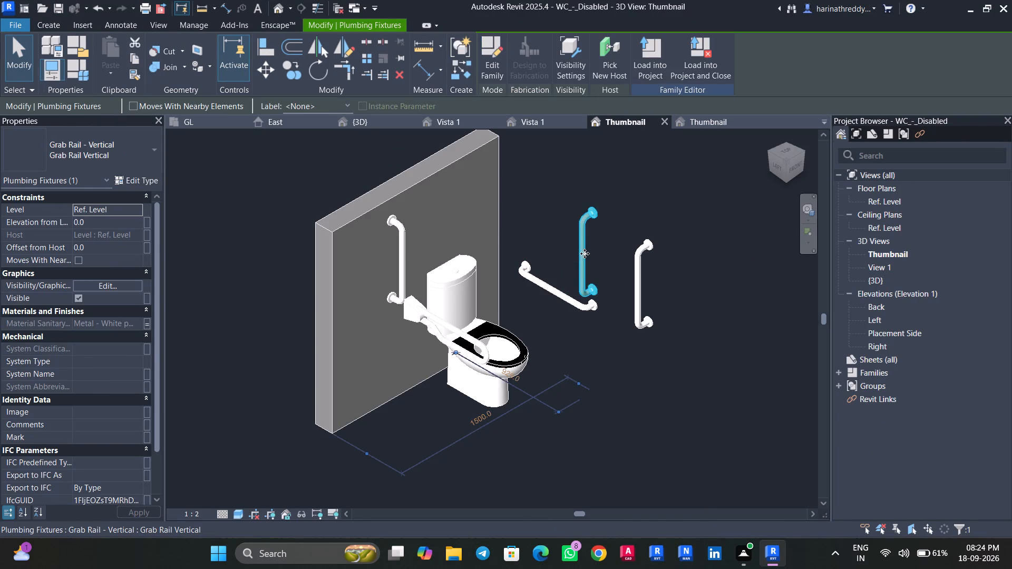
pyautogui.press('Delete')
pyautogui.click(643, 271)
pyautogui.press('Delete')
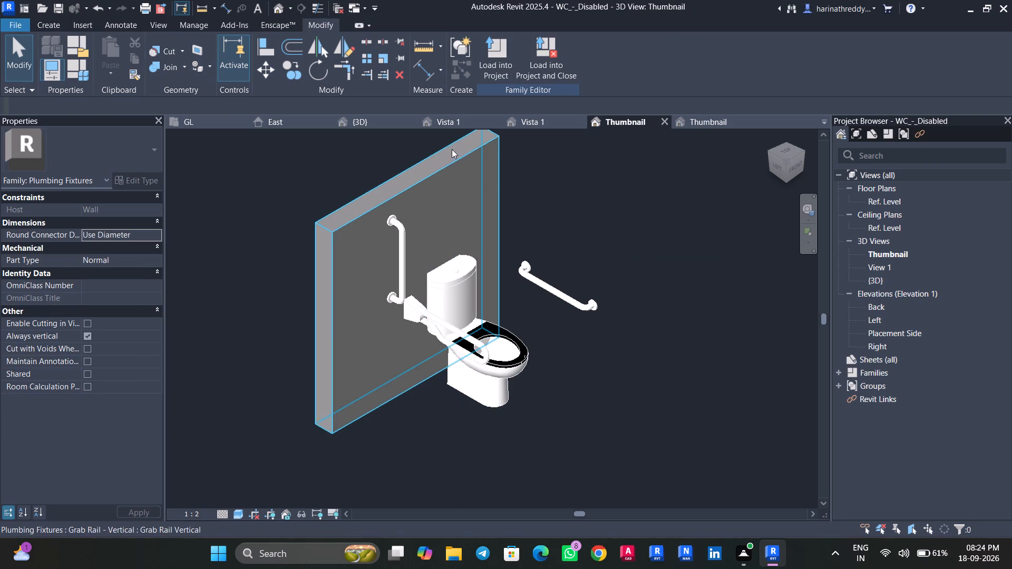
# Load the edited WC_-_Disabled family back into PROJECT 11, overwriting the existing version.
pyautogui.scroll(-2, 592, 423)
pyautogui.keyDown('shift'); pyautogui.moveTo(596, 426); pyautogui.dragTo(461, 411, button='middle'); pyautogui.keyUp('shift')
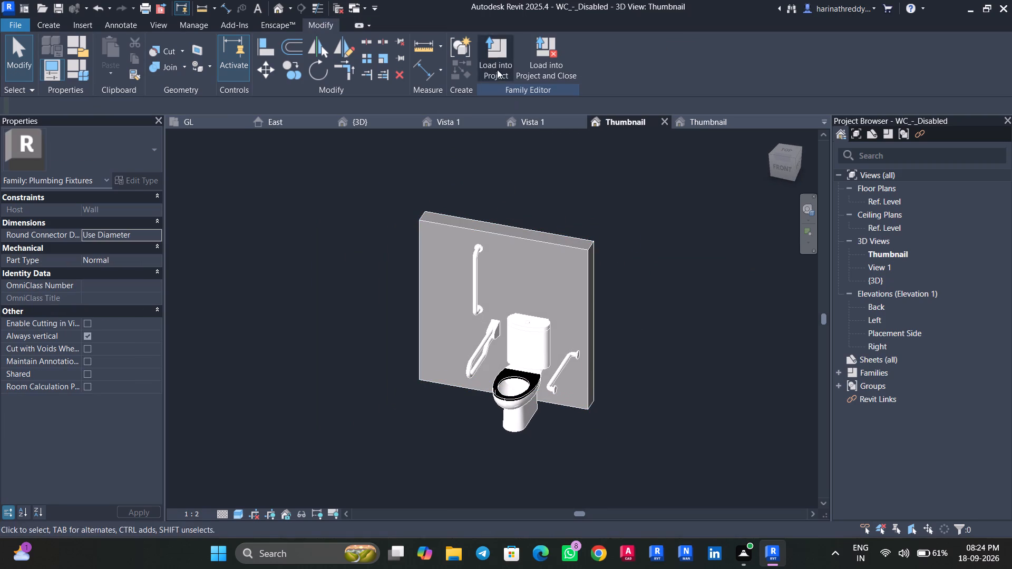
pyautogui.click(497, 61)
pyautogui.click(474, 366)
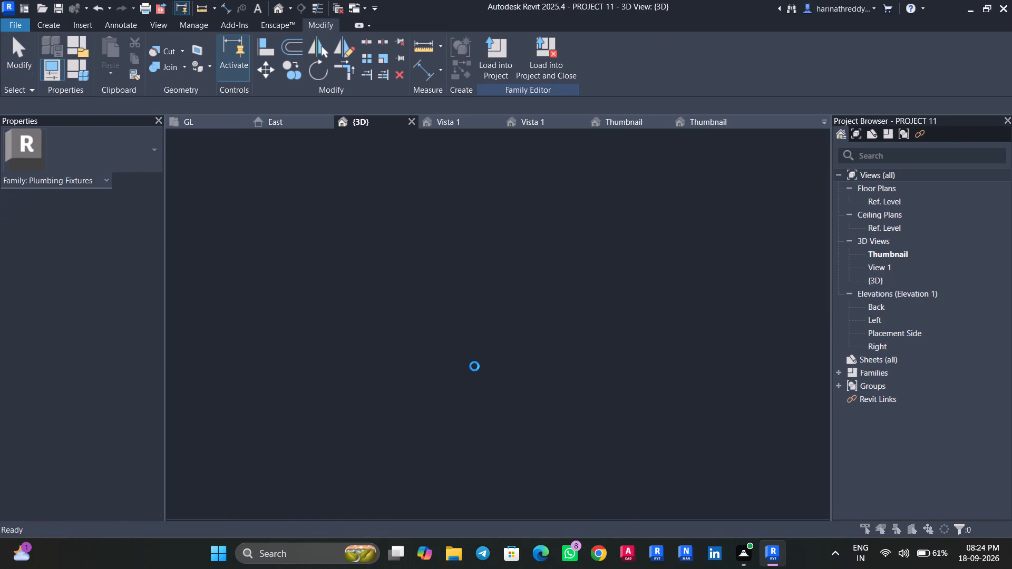
pyautogui.click(511, 268)
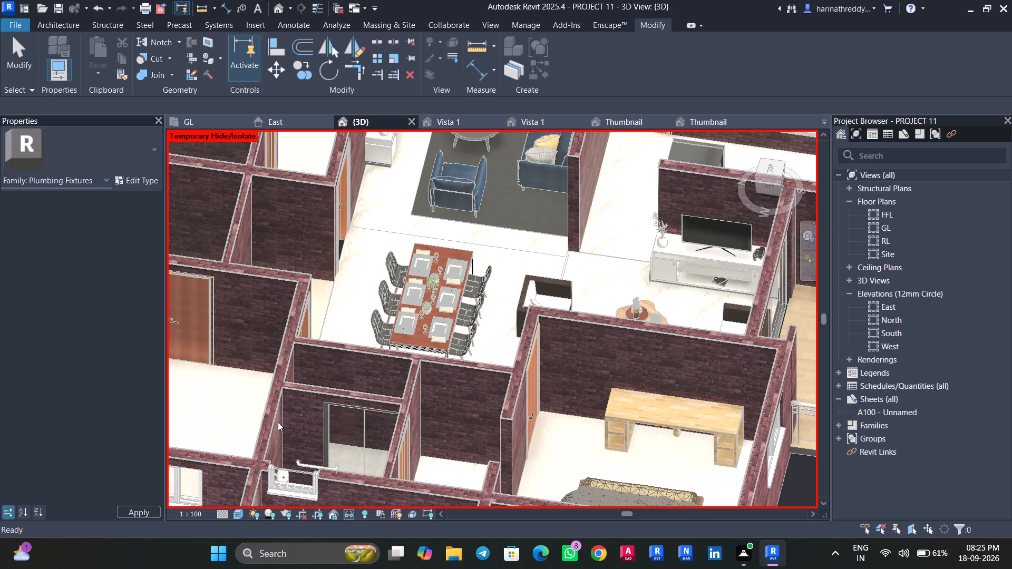
# Reopen the WC_-_Disabled family and nudge the horizontal grab rail beside the toilet upward in the 3D view by eight increments.
pyautogui.scroll(8, 303, 455)
pyautogui.click(305, 488)
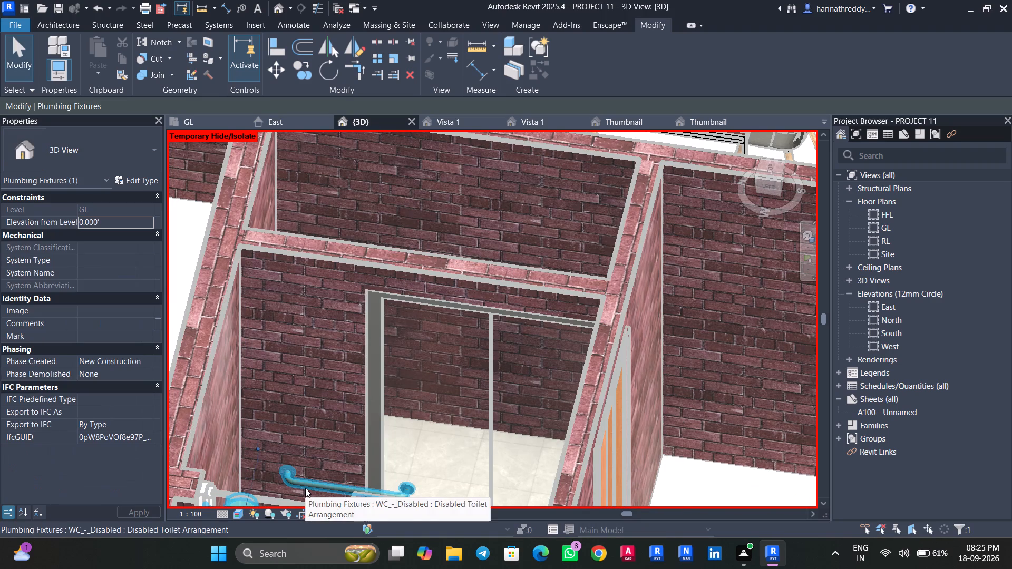
pyautogui.click(558, 70)
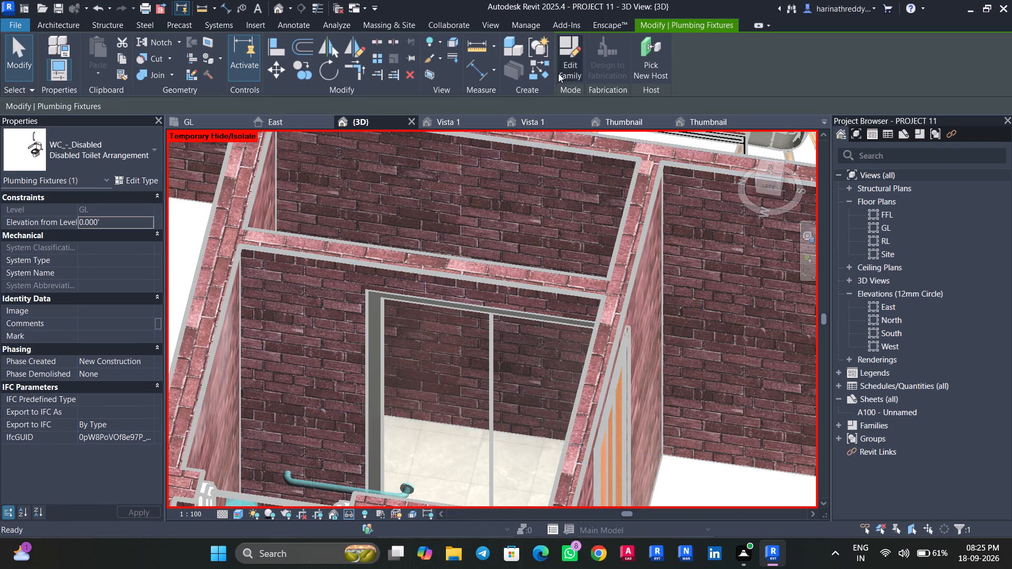
pyautogui.click(555, 376)
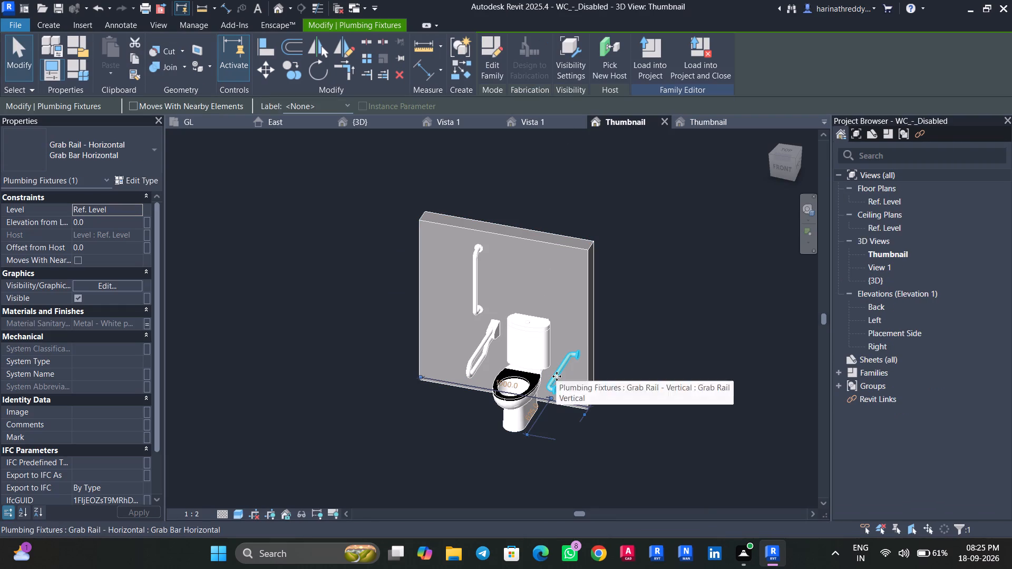
pyautogui.press('Up')
pyautogui.press('Up')
pyautogui.press('Up')
pyautogui.press('Up')
pyautogui.press('Up')
pyautogui.press('Up')
pyautogui.press('Up')
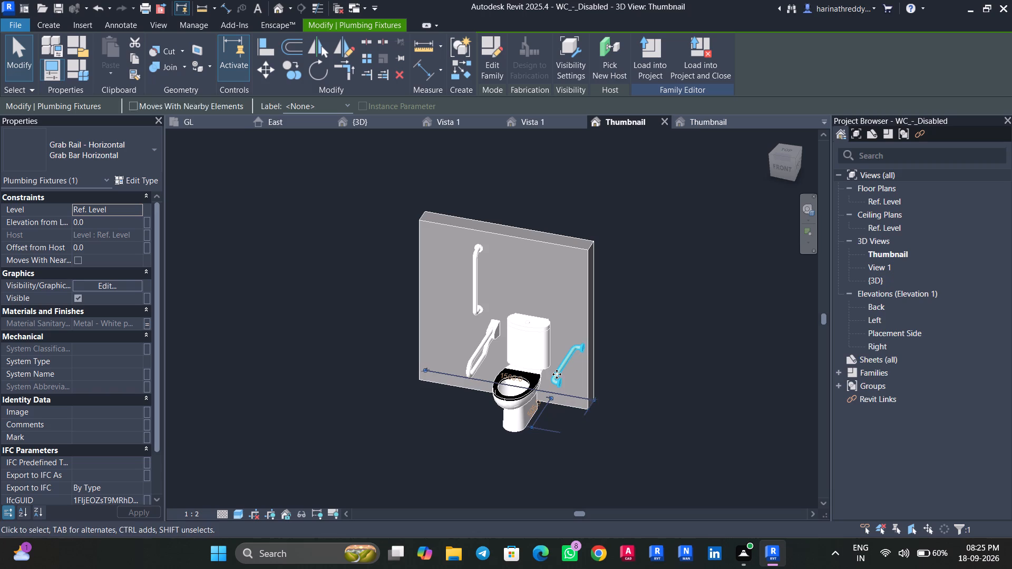
pyautogui.press('Up')
# Reload the WC_-_Disabled family with the moved grab rail into PROJECT 11, overwriting the existing version.
pyautogui.click(649, 57)
pyautogui.click(474, 368)
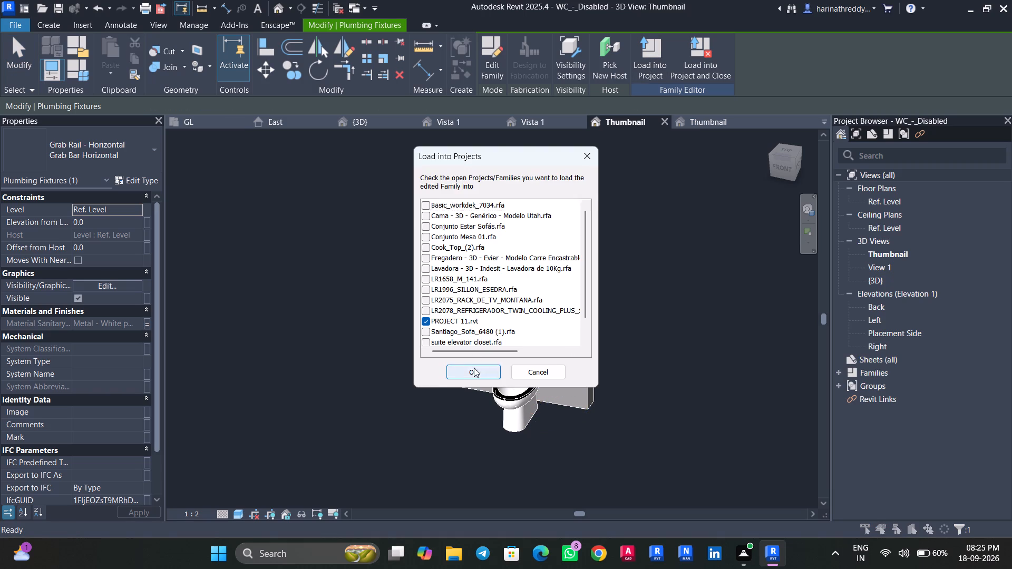
pyautogui.click(531, 271)
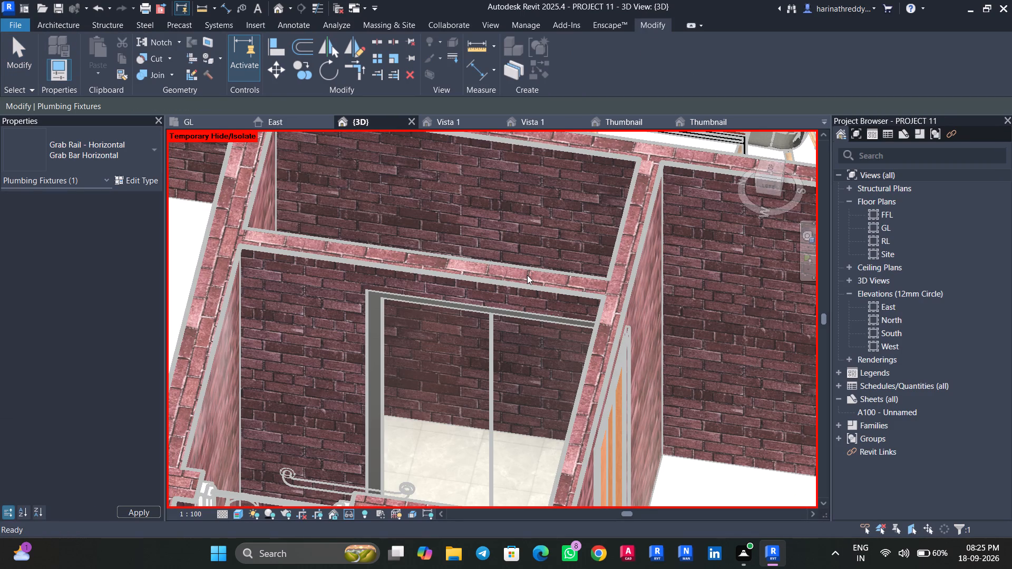
pyautogui.press('Escape')
# Examine the master toilet and the surrounding furnished rooms of the apartment from several 3D angles.
pyautogui.scroll(-4, 478, 353)
pyautogui.scroll(1, 478, 352)
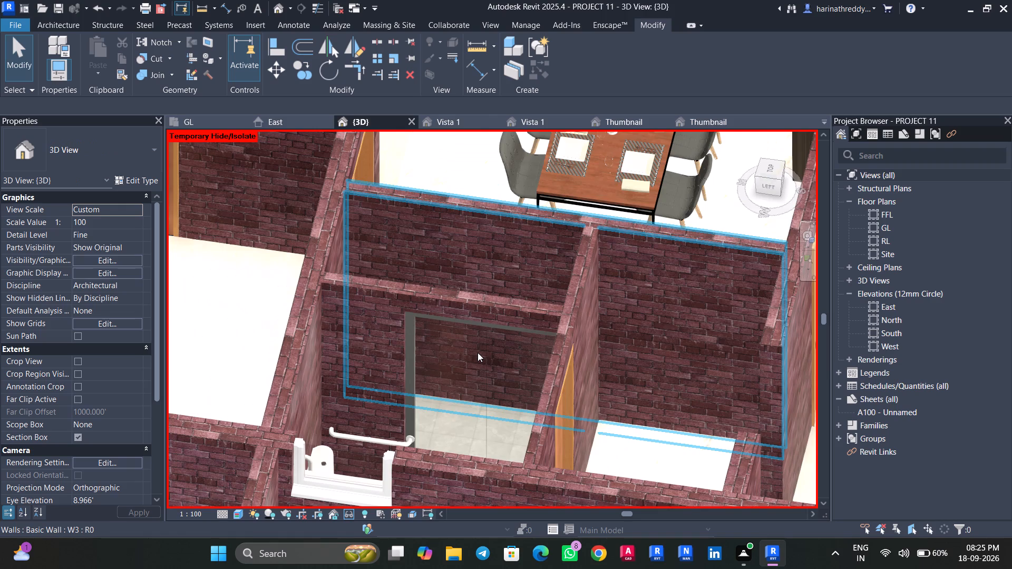
pyautogui.scroll(1, 478, 352)
pyautogui.scroll(-3, 478, 352)
pyautogui.scroll(1, 478, 352)
pyautogui.scroll(-4, 478, 352)
pyautogui.keyDown('shift'); pyautogui.moveTo(486, 378); pyautogui.dragTo(449, 456, button='middle'); pyautogui.keyUp('shift')
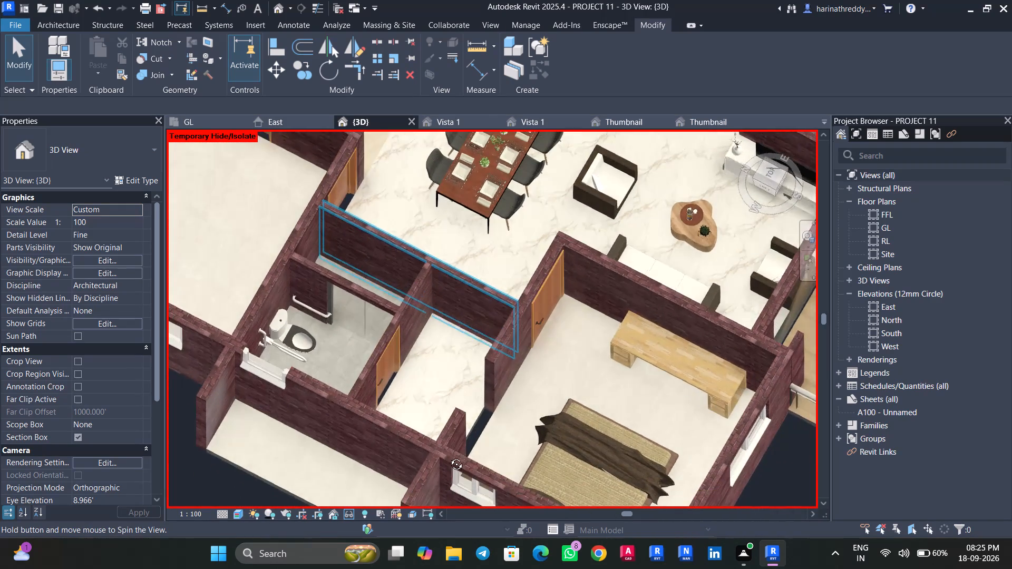
pyautogui.keyDown('shift'); pyautogui.moveTo(449, 456); pyautogui.dragTo(454, 427, button='middle'); pyautogui.keyUp('shift')
pyautogui.scroll(-8, 454, 427)
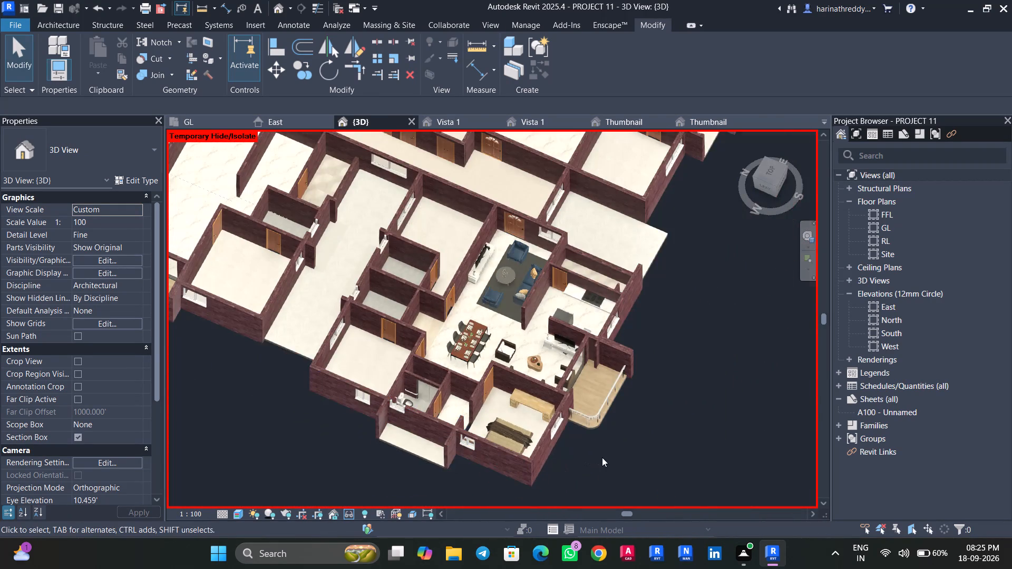
pyautogui.keyDown('shift'); pyautogui.moveTo(611, 457); pyautogui.dragTo(663, 348, button='middle'); pyautogui.keyUp('shift')
pyautogui.scroll(5, 672, 410)
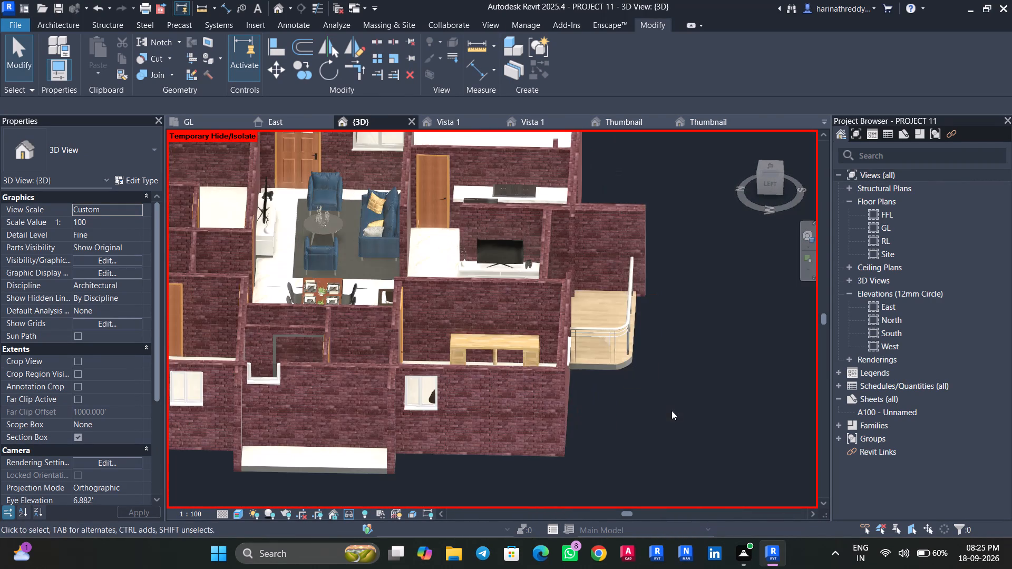
pyautogui.scroll(2, 672, 410)
pyautogui.moveTo(672, 410); pyautogui.dragTo(659, 448, button='middle')
pyautogui.scroll(-1, 658, 445)
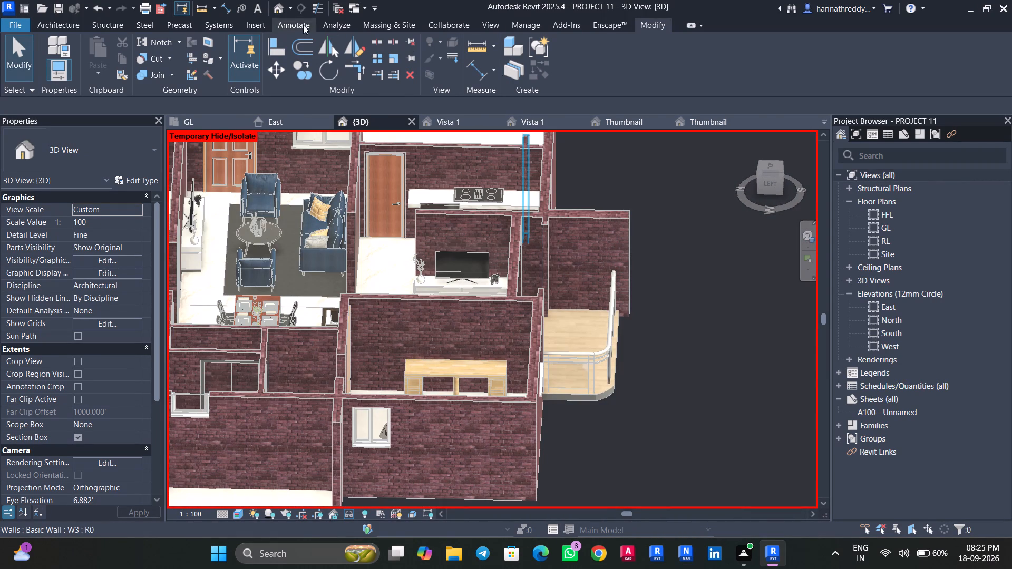
# Open the Furniture category of the Autodesk family library.
pyautogui.click(256, 24)
pyautogui.click(569, 73)
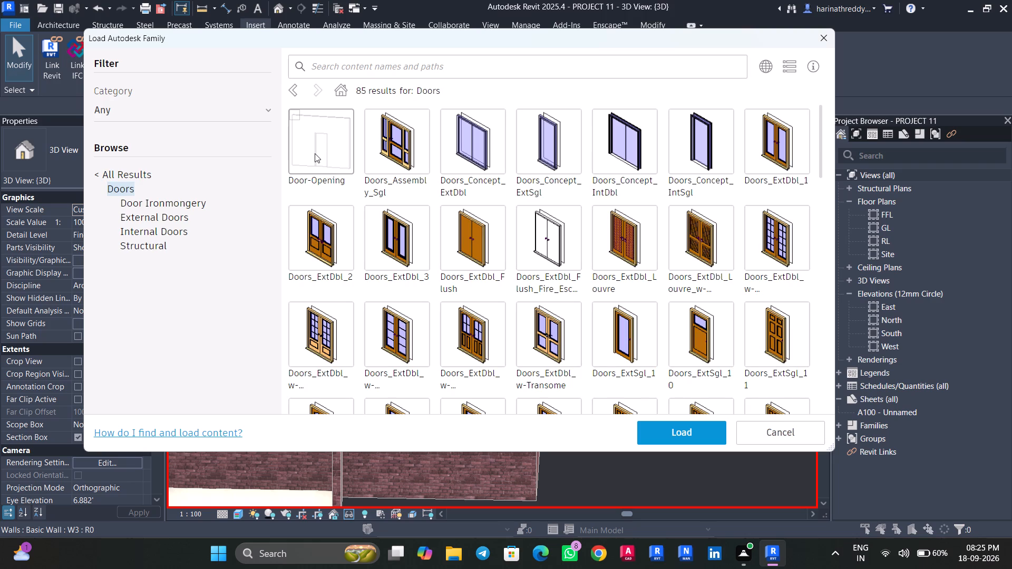
pyautogui.click(342, 92)
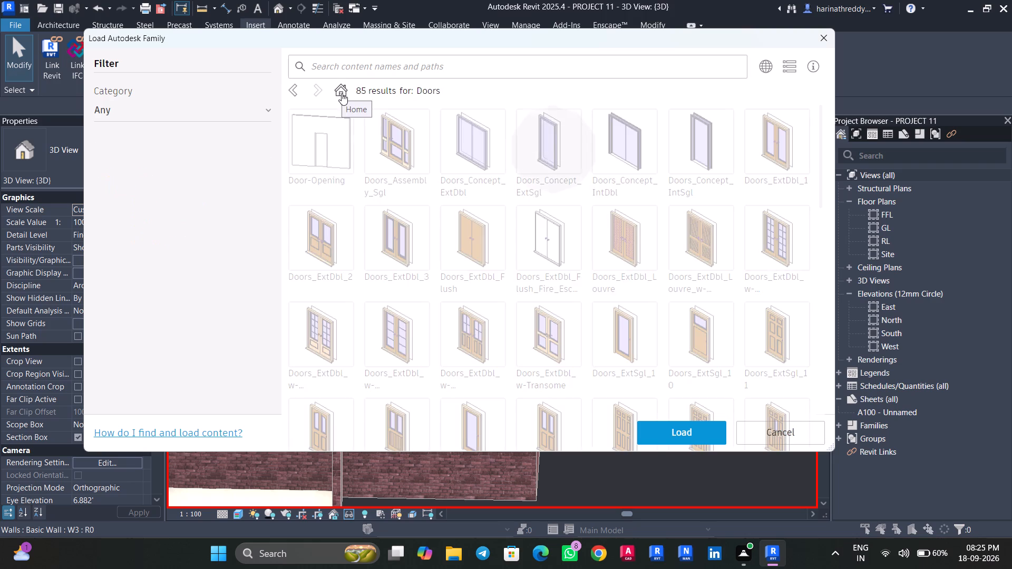
pyautogui.scroll(-4, 137, 291)
pyautogui.scroll(1, 137, 291)
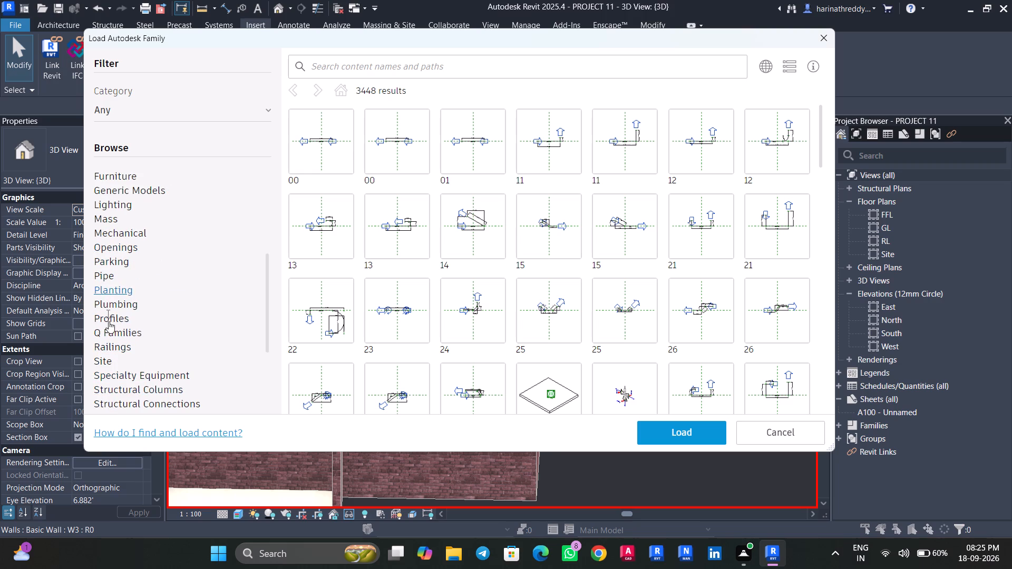
pyautogui.scroll(1, 115, 243)
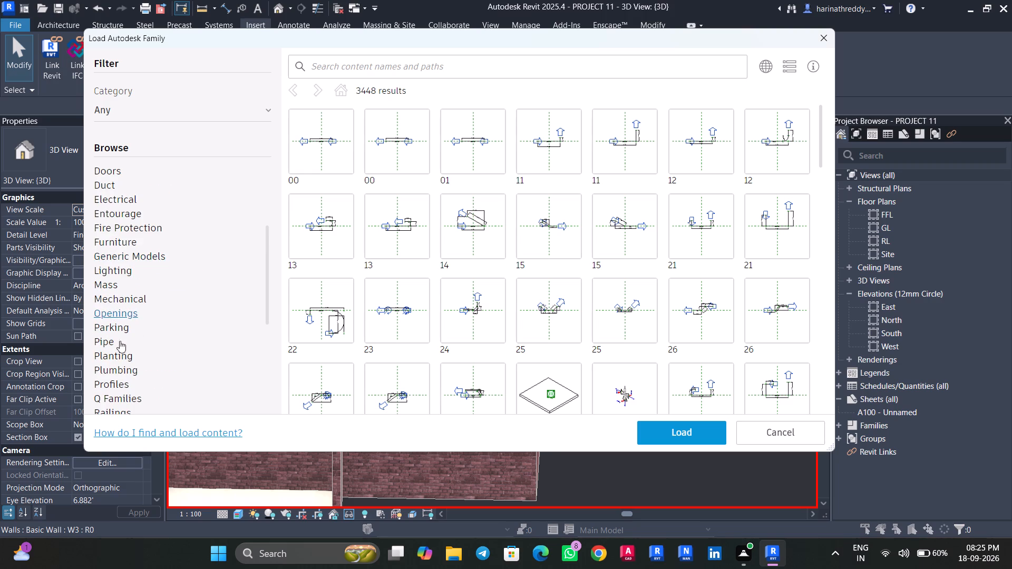
pyautogui.scroll(3, 121, 263)
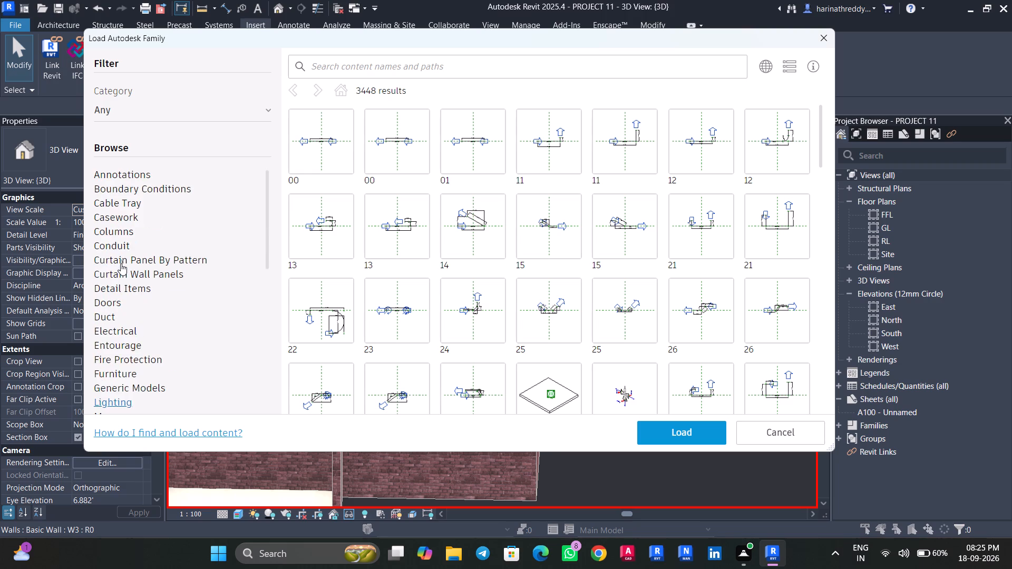
pyautogui.scroll(-3, 121, 263)
pyautogui.click(128, 179)
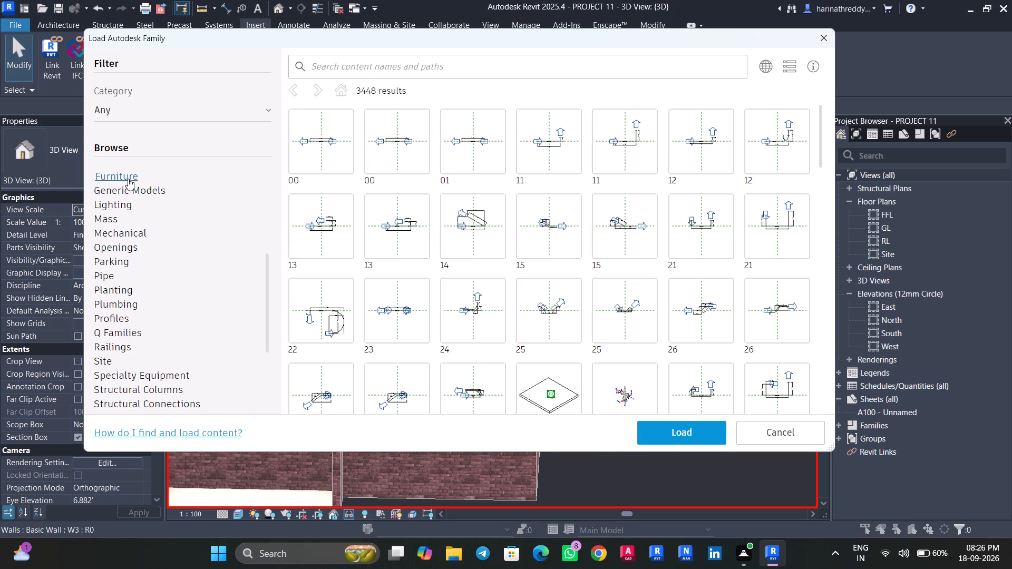
# Look through the Furniture families for a suitable piece to add to the apartment.
pyautogui.scroll(-8, 470, 291)
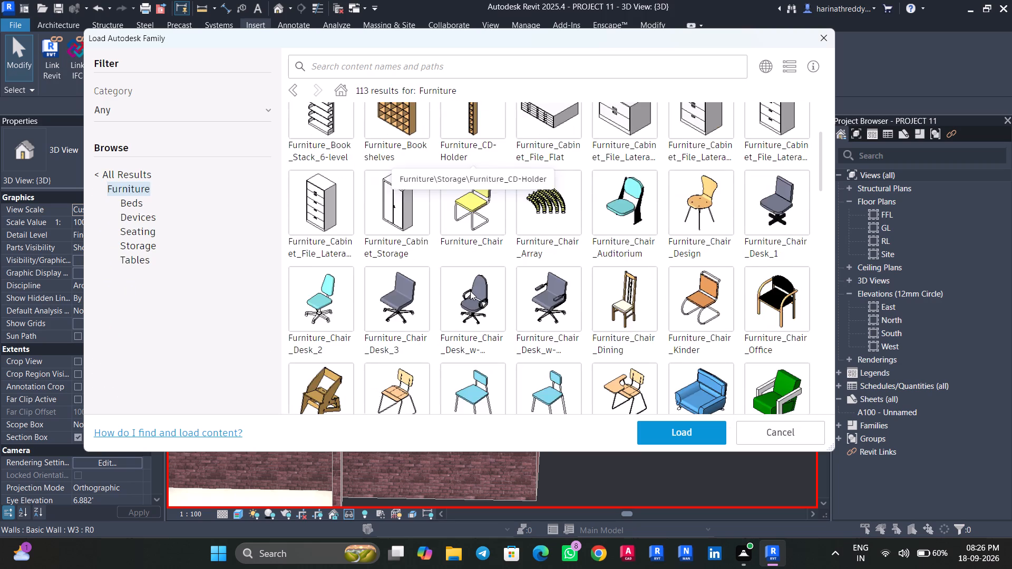
pyautogui.scroll(2, 470, 291)
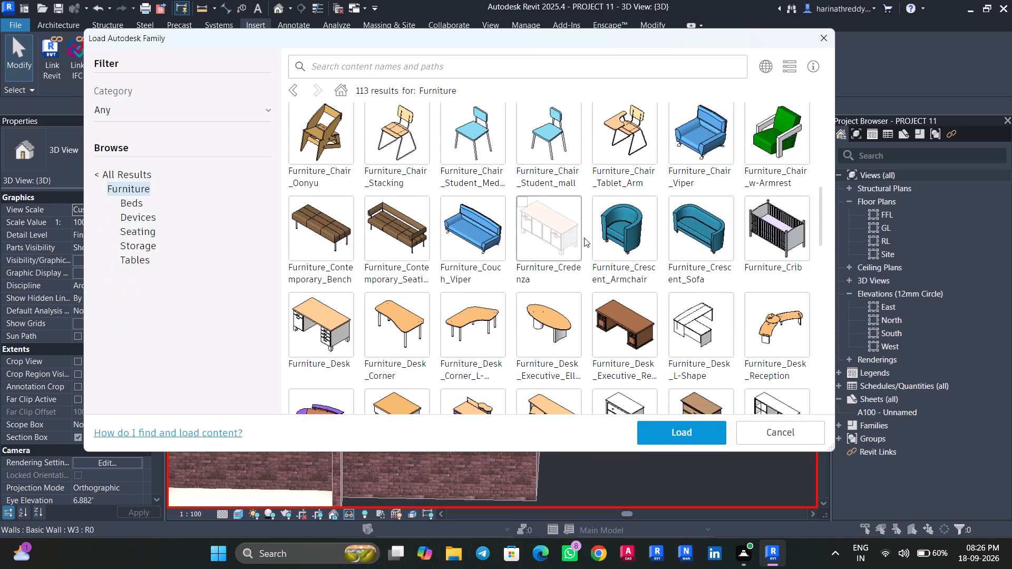
pyautogui.scroll(3, 607, 240)
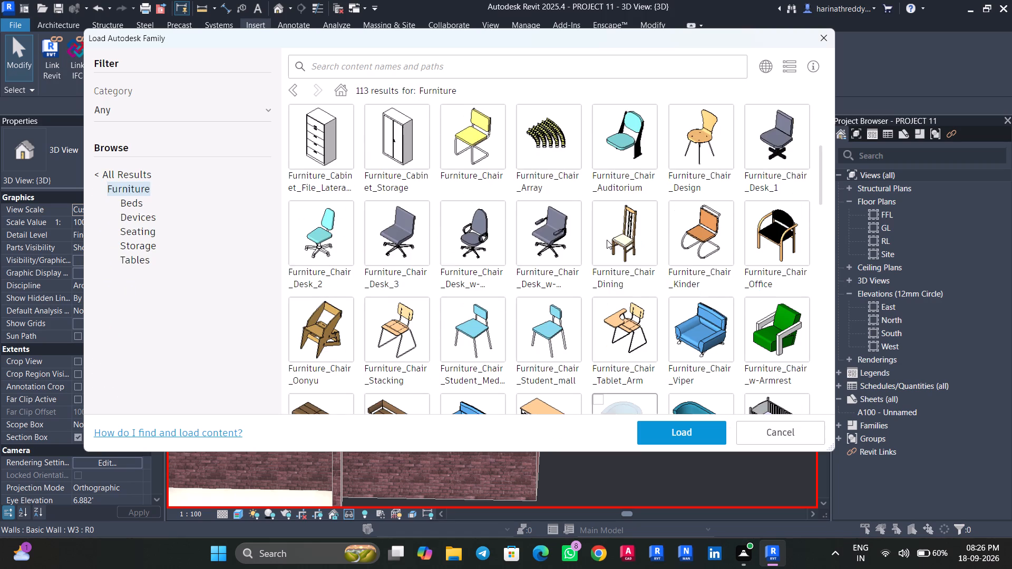
pyautogui.scroll(-2, 607, 240)
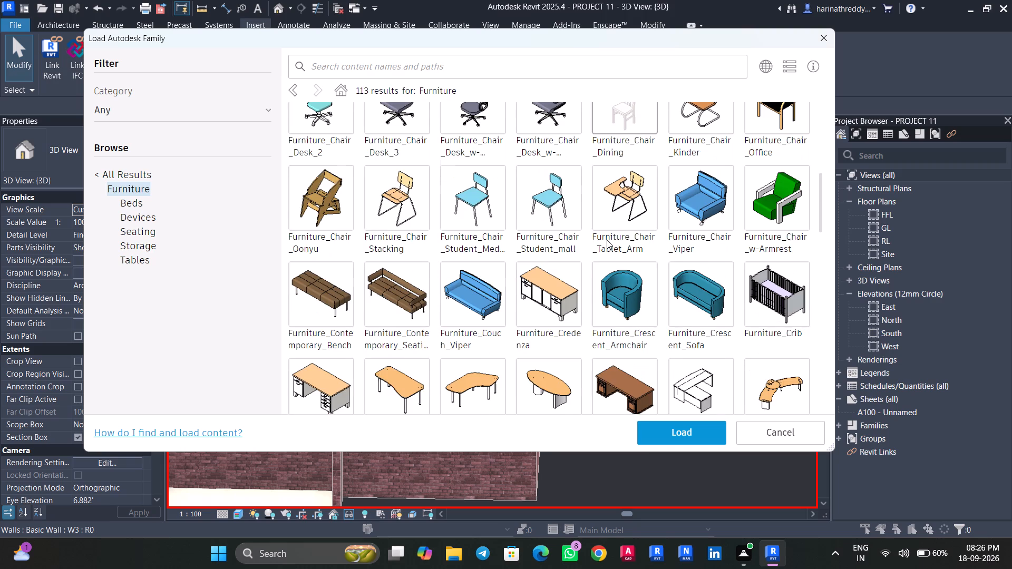
pyautogui.scroll(-6, 607, 240)
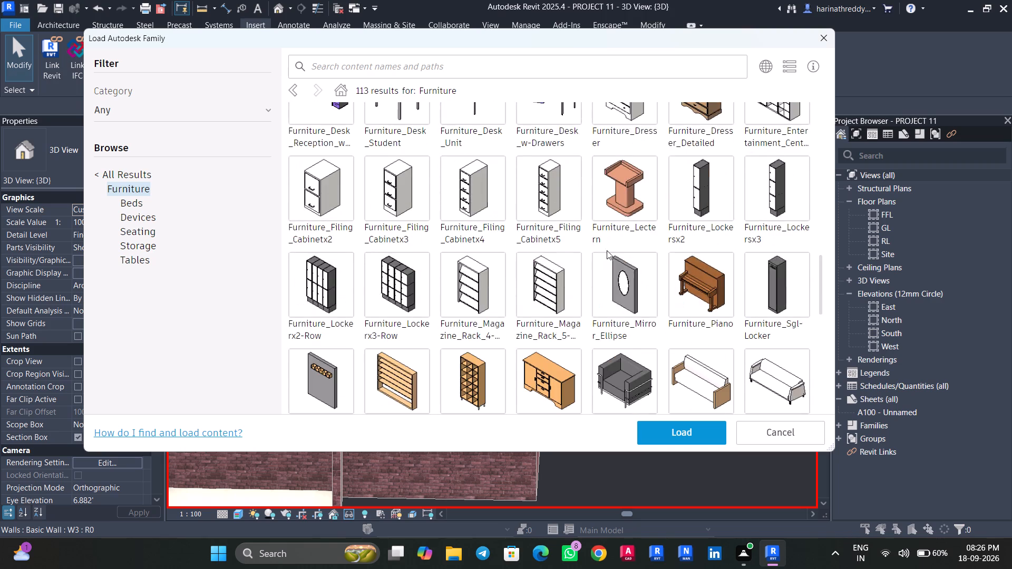
pyautogui.scroll(-8, 614, 275)
pyautogui.scroll(2, 614, 275)
pyautogui.scroll(-9, 614, 275)
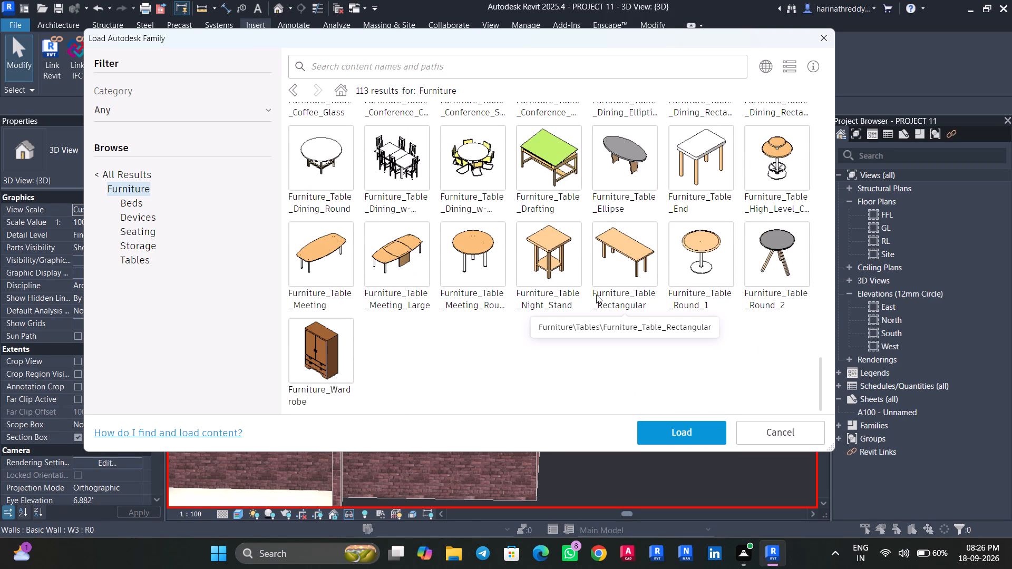
pyautogui.scroll(5, 591, 295)
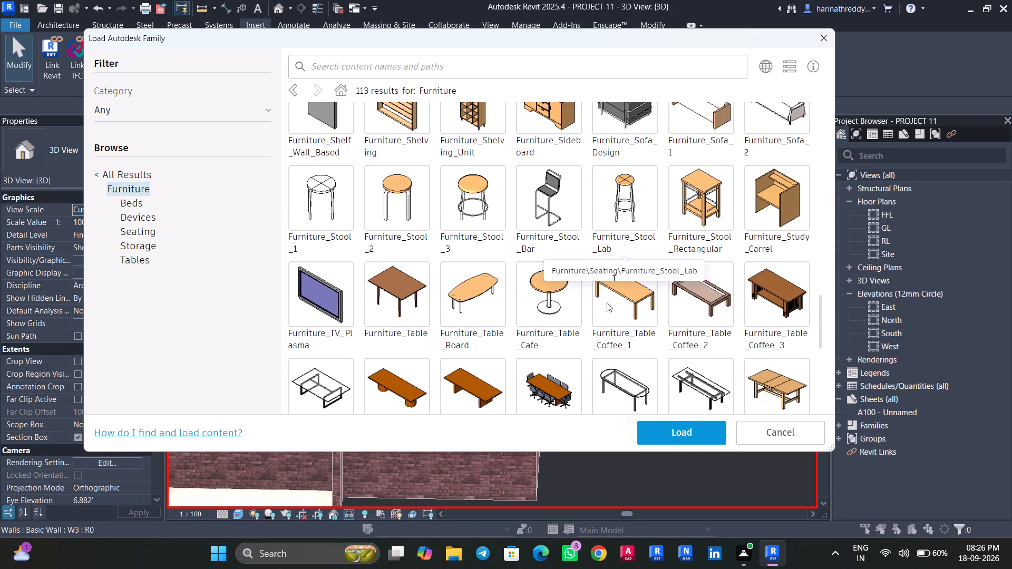
pyautogui.scroll(5, 529, 290)
pyautogui.scroll(7, 649, 270)
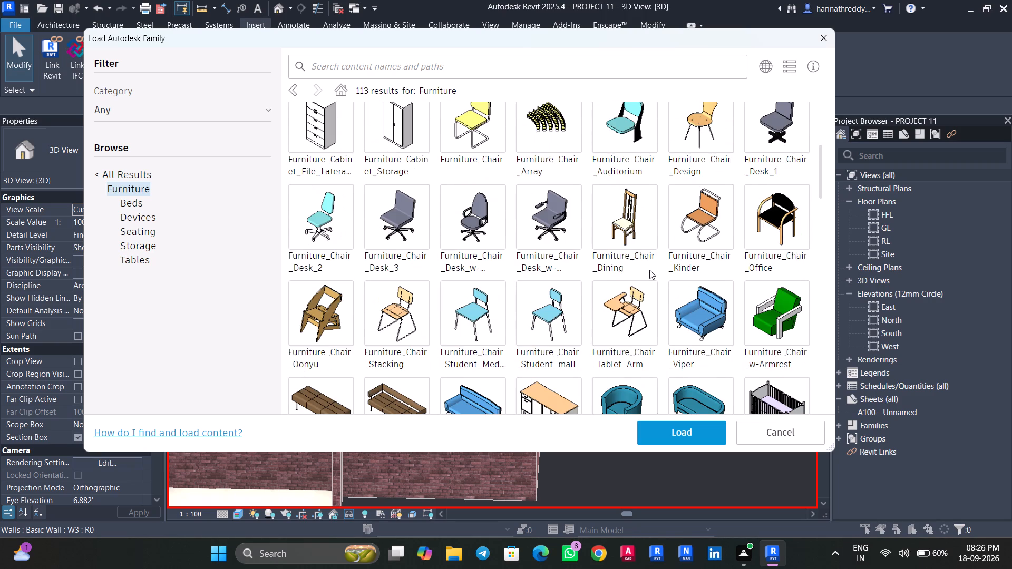
pyautogui.scroll(3, 693, 211)
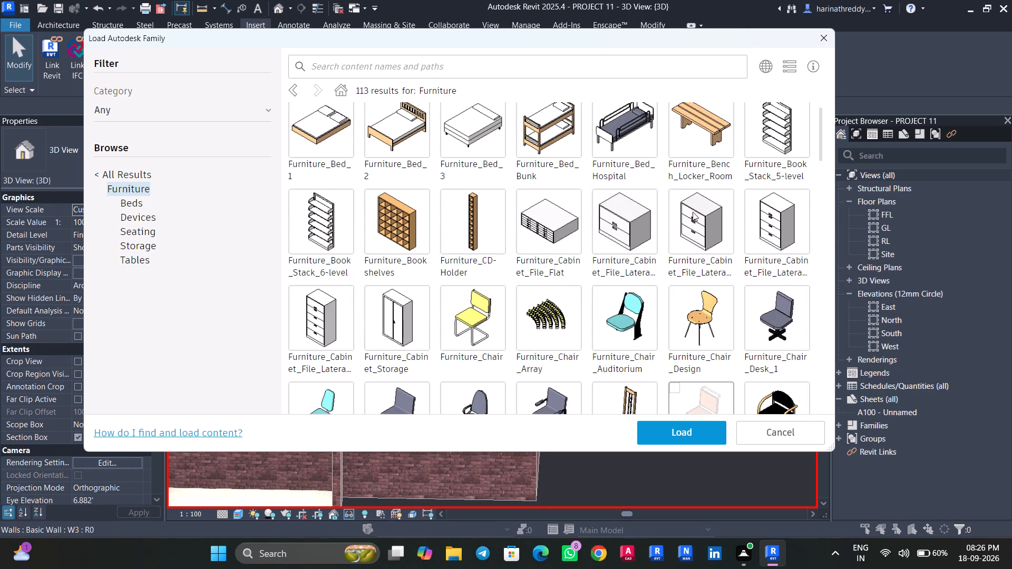
# Load the Furniture_Chair_Office family from the library into PROJECT 11.
pyautogui.scroll(-2, 777, 389)
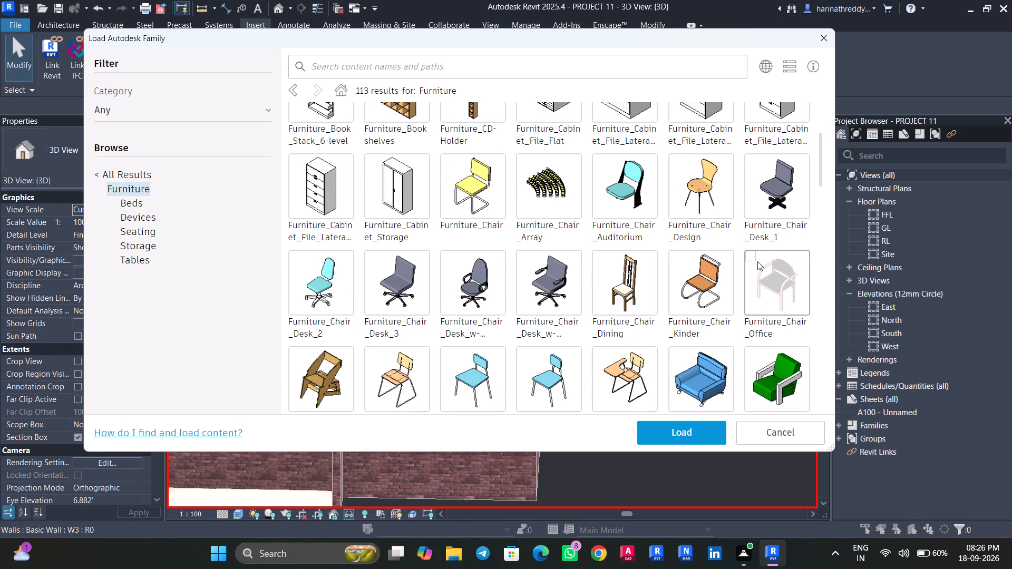
pyautogui.click(755, 259)
pyautogui.scroll(5, 622, 346)
pyautogui.scroll(-11, 623, 345)
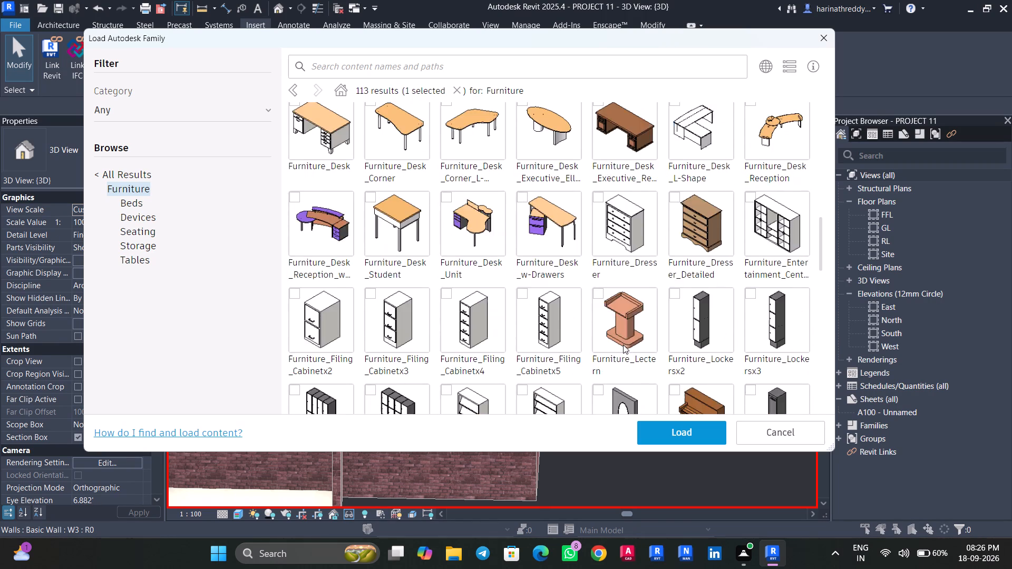
pyautogui.scroll(-17, 623, 345)
pyautogui.click(669, 436)
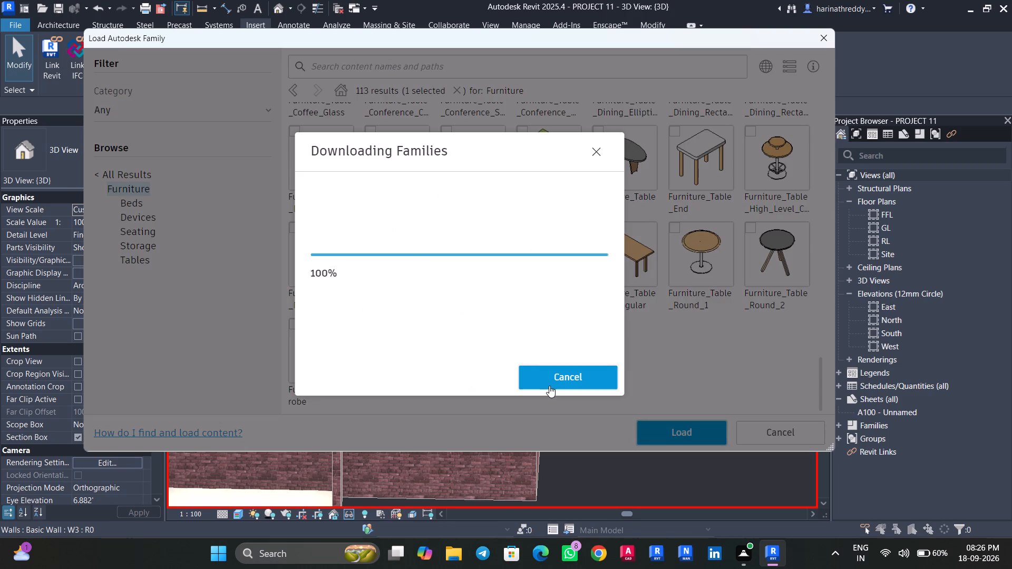
# Load the Furniture_TV_Plasma family from the Devices category of the Autodesk family library.
pyautogui.click(556, 70)
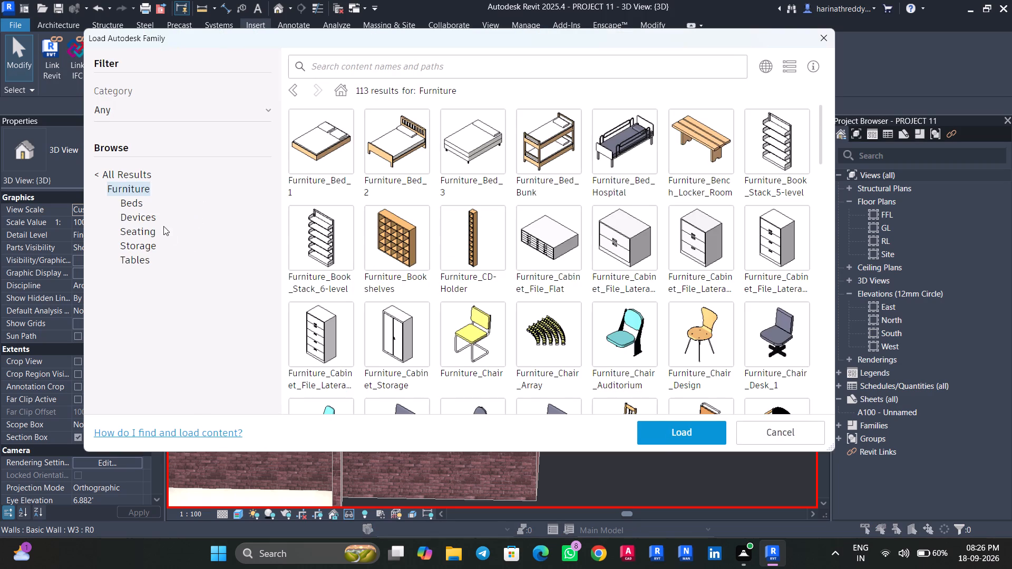
pyautogui.click(144, 220)
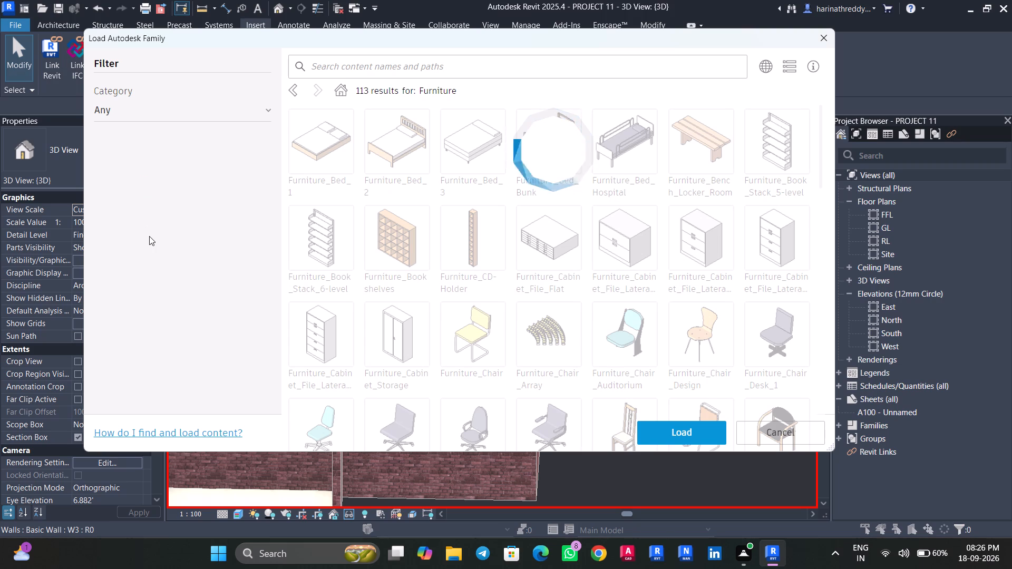
pyautogui.click(297, 117)
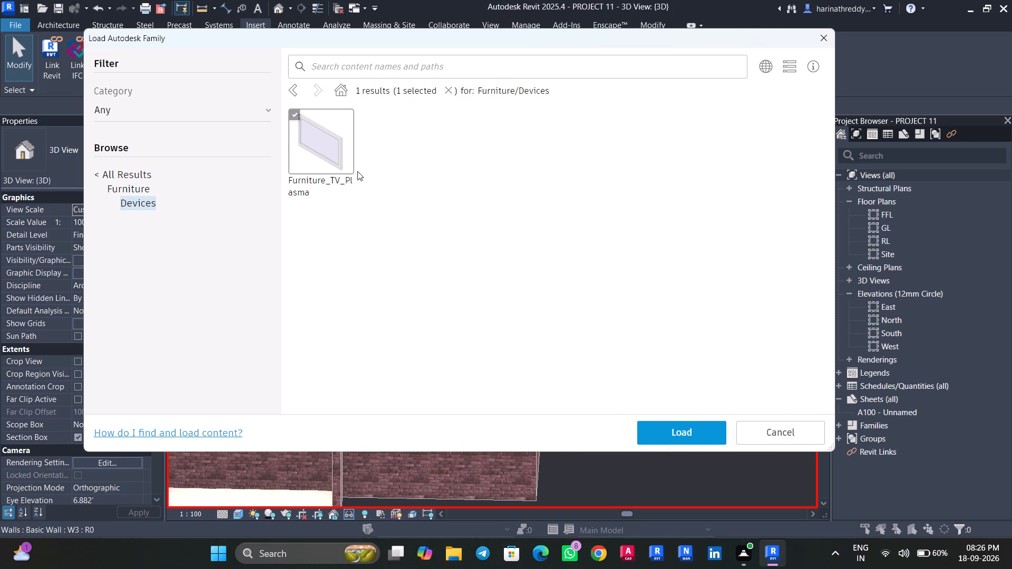
pyautogui.click(673, 426)
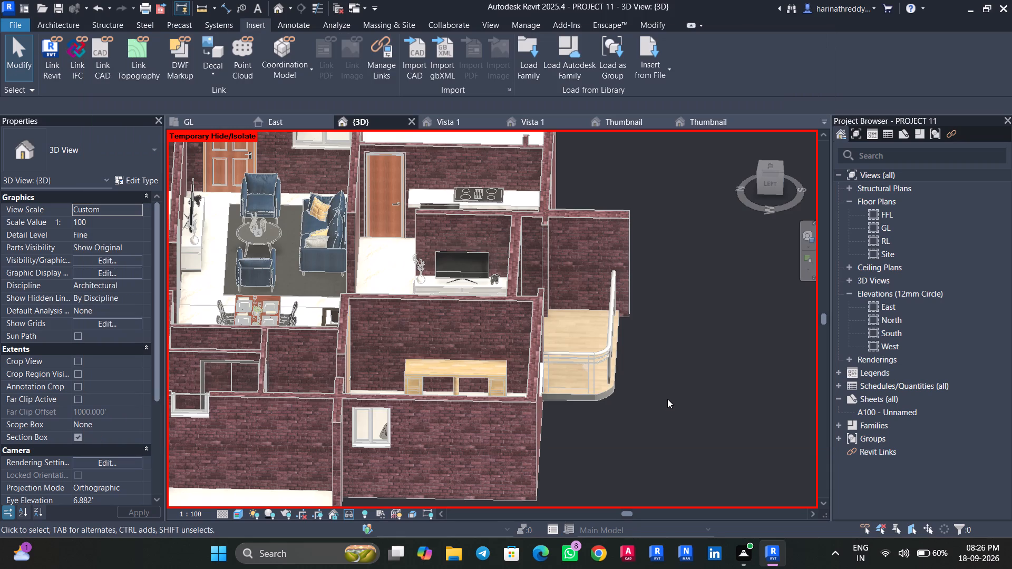
# Place a 50" Furniture_TV_Plasma in the GL floor plan, rotated to sit against the bedroom wall behind the work desk.
pyautogui.click(211, 122)
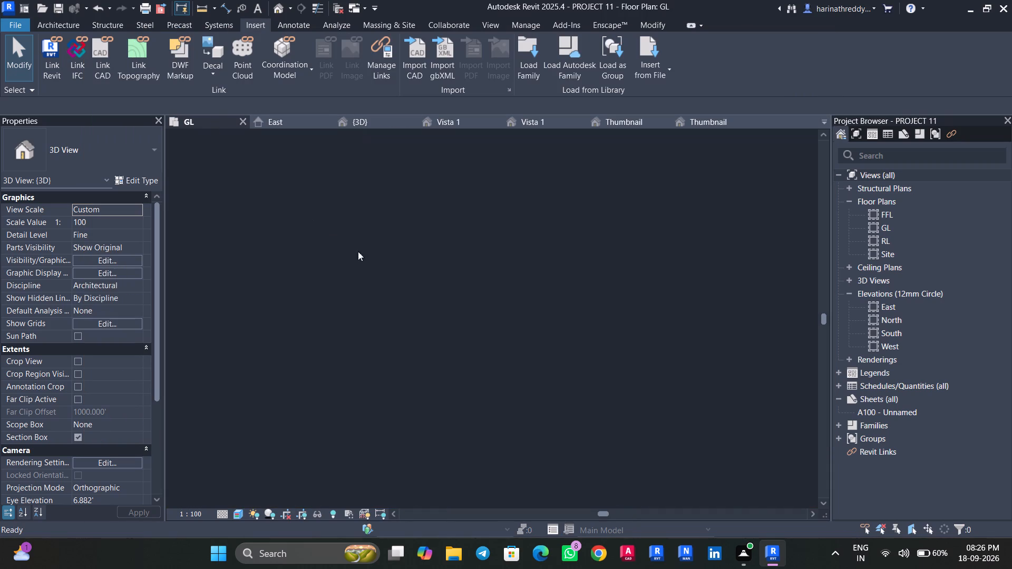
pyautogui.scroll(-13, 486, 329)
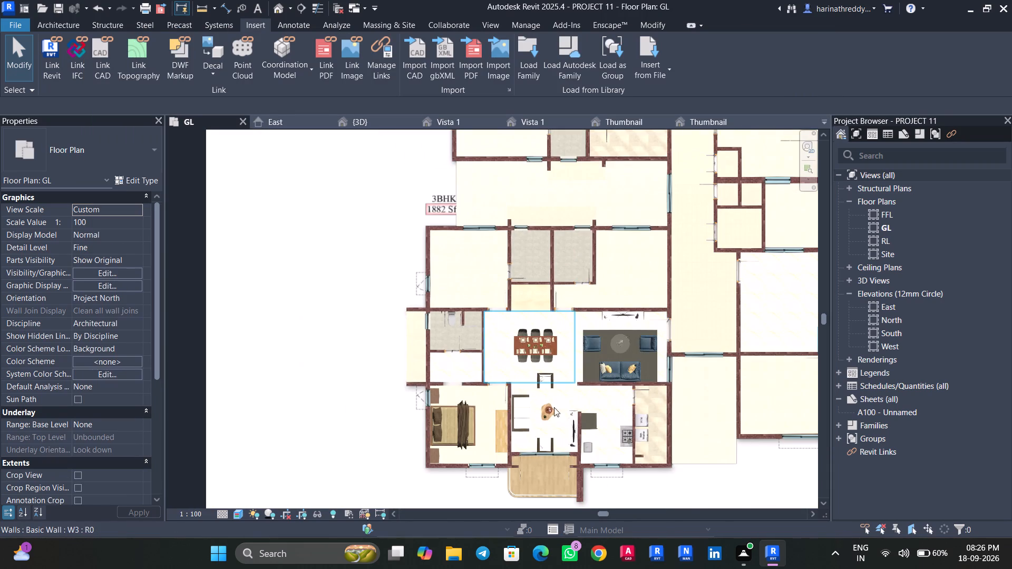
pyautogui.scroll(9, 475, 451)
pyautogui.moveTo(481, 444); pyautogui.dragTo(415, 385, button='middle')
pyautogui.write('cm')
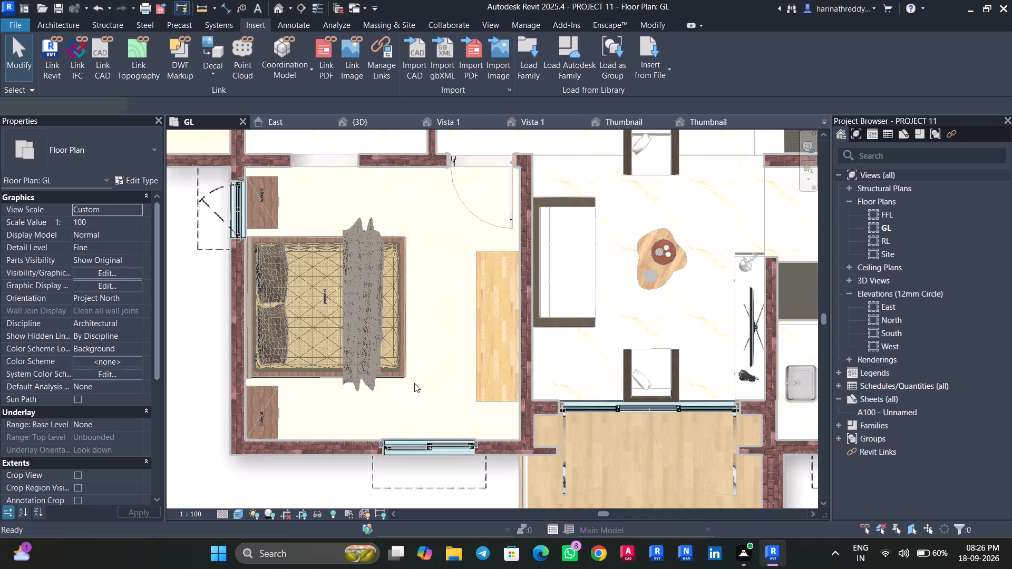
pyautogui.press('space')
pyautogui.click(87, 146)
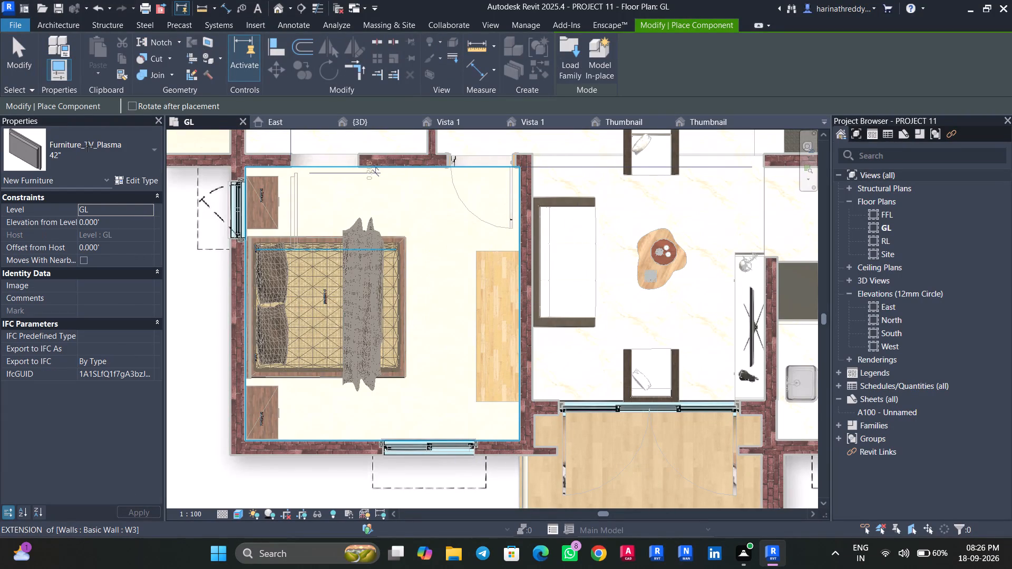
pyautogui.click(111, 240)
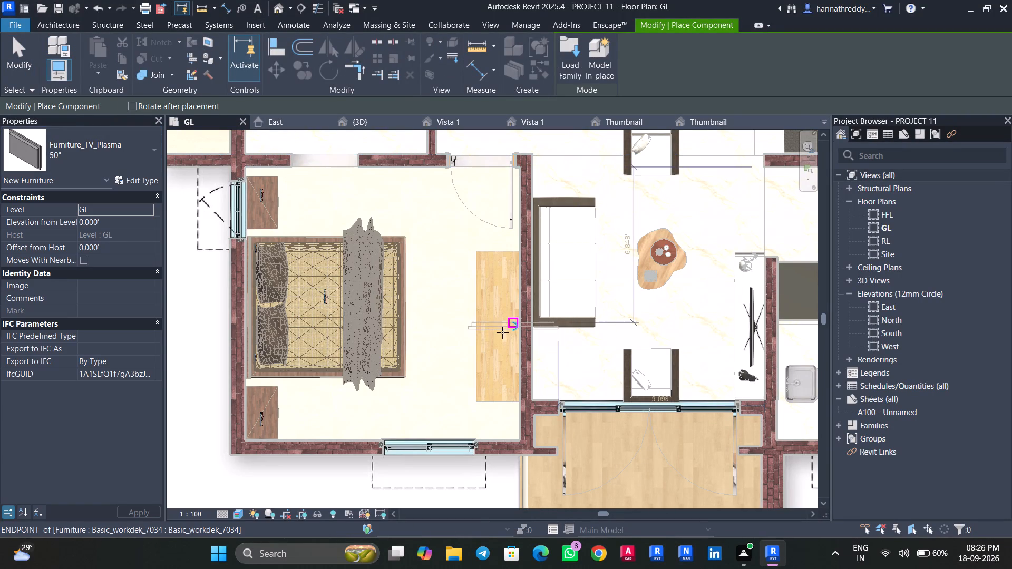
pyautogui.press('space')
pyautogui.press('space')
pyautogui.press('space')
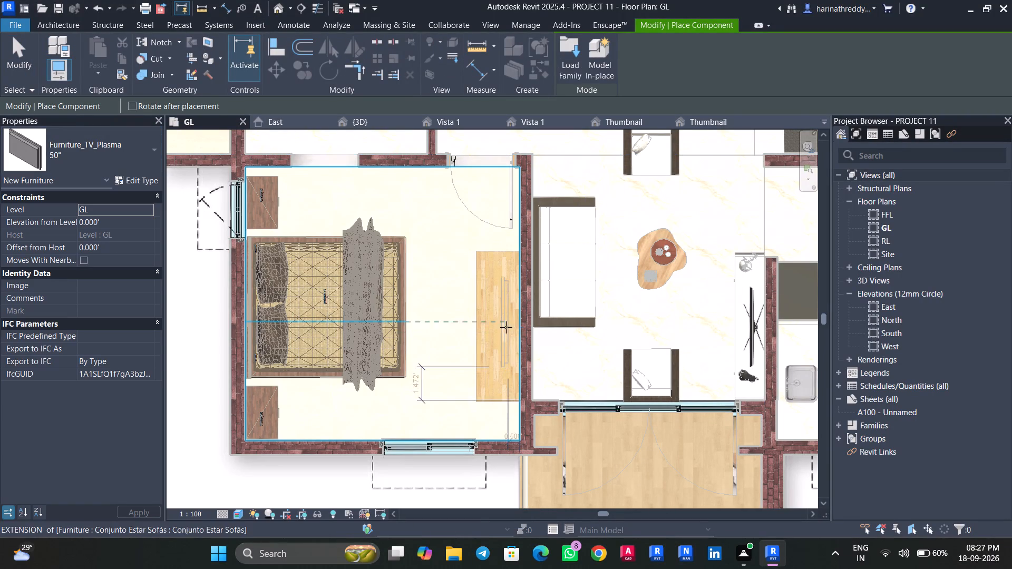
pyautogui.scroll(9, 519, 327)
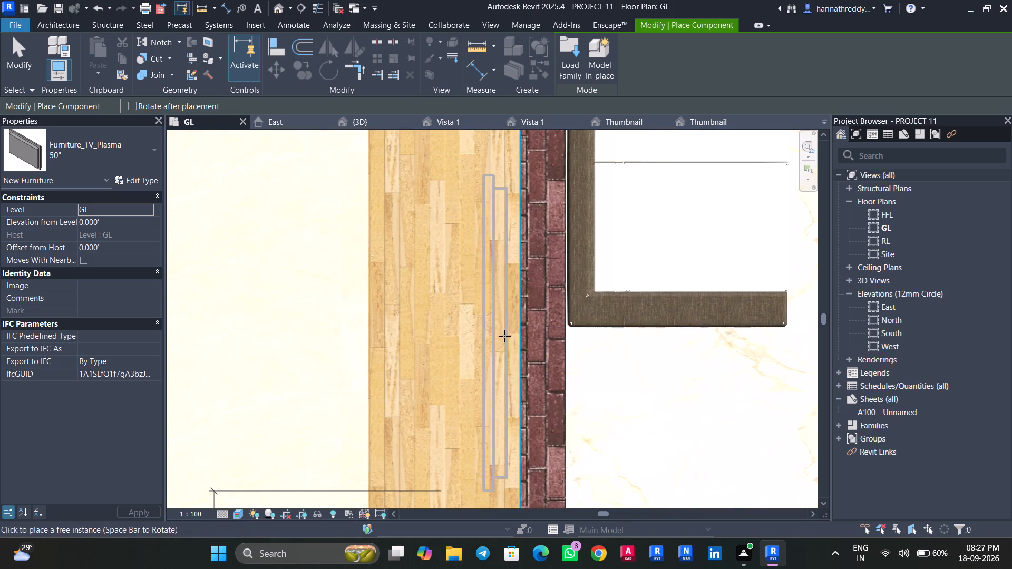
pyautogui.scroll(-7, 518, 329)
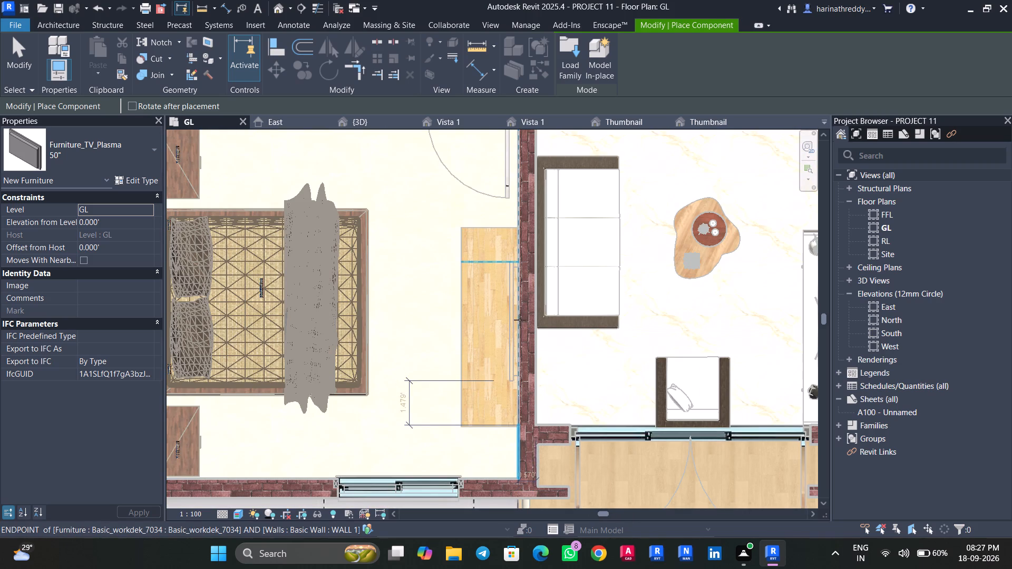
pyautogui.click(519, 316)
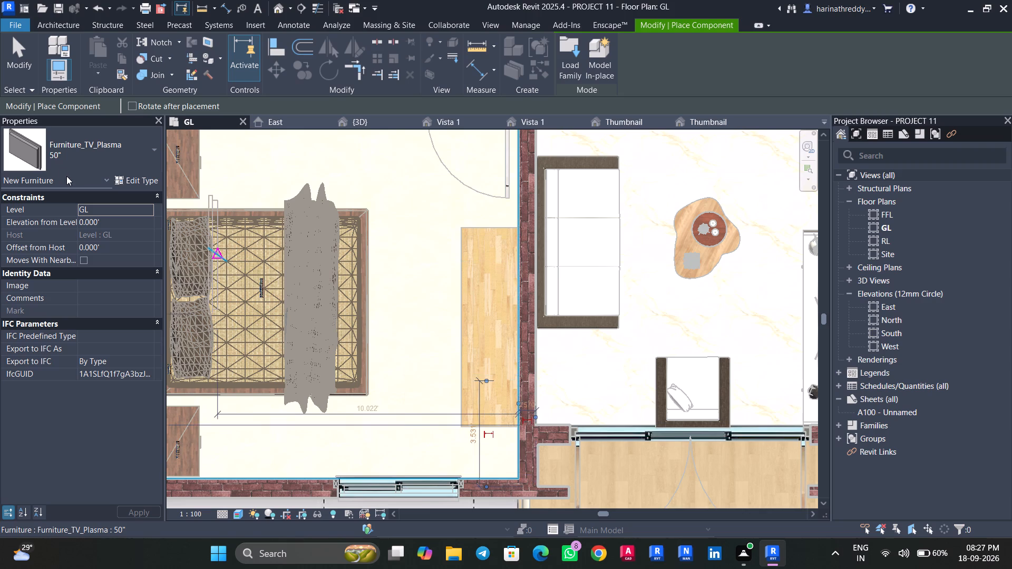
# Place a Furniture_Chair_Office, type 650x470x410mm, at the bedroom work desk, rotated to face the desk.
pyautogui.click(79, 163)
pyautogui.scroll(8, 76, 335)
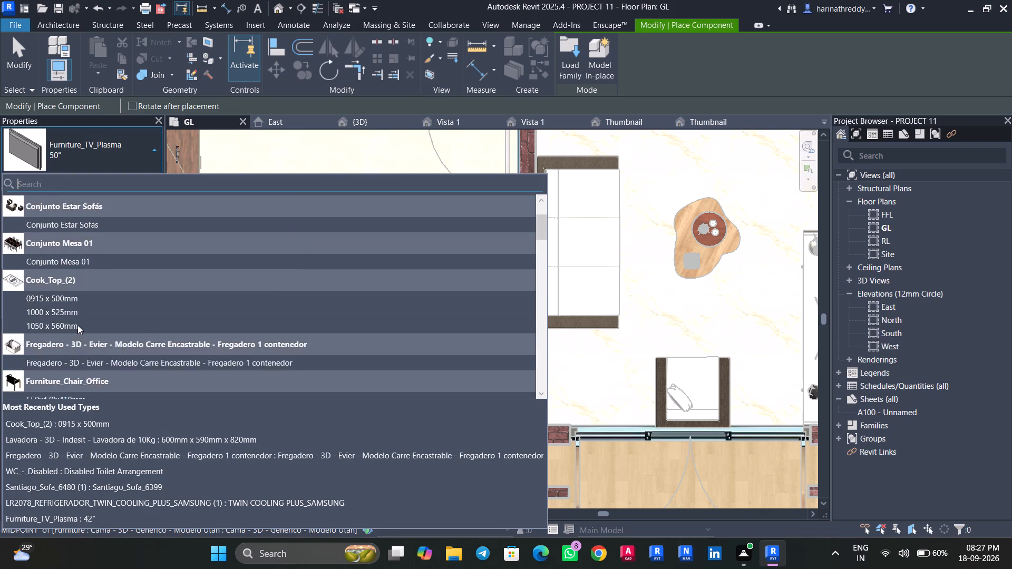
pyautogui.scroll(-1, 77, 326)
pyautogui.scroll(-2, 70, 373)
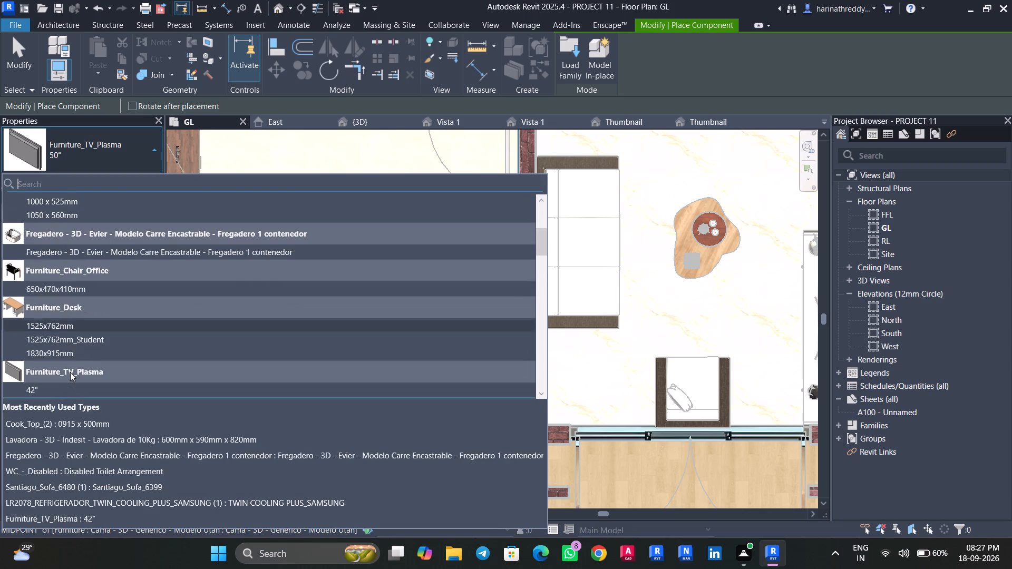
pyautogui.click(77, 288)
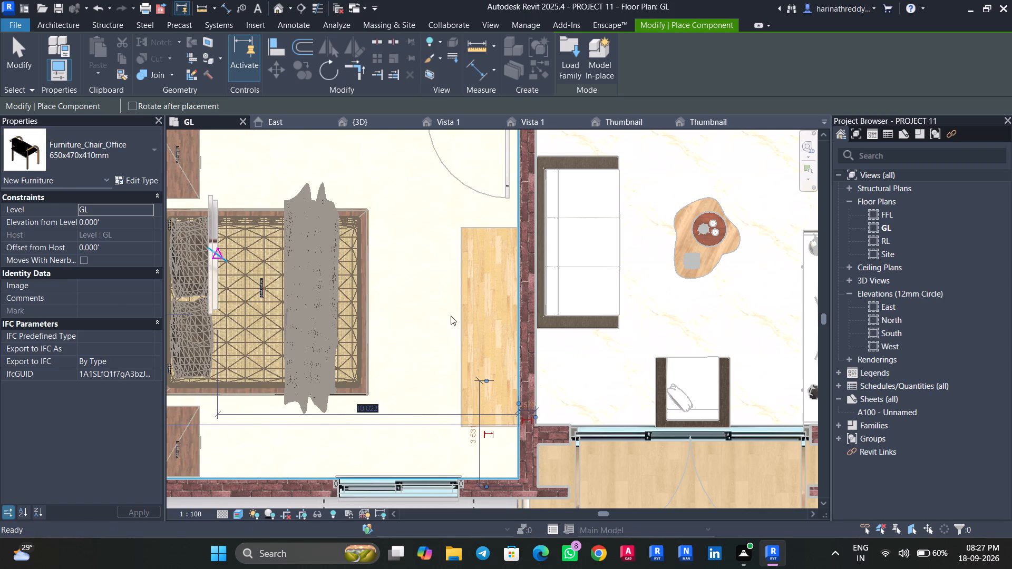
pyautogui.press('space')
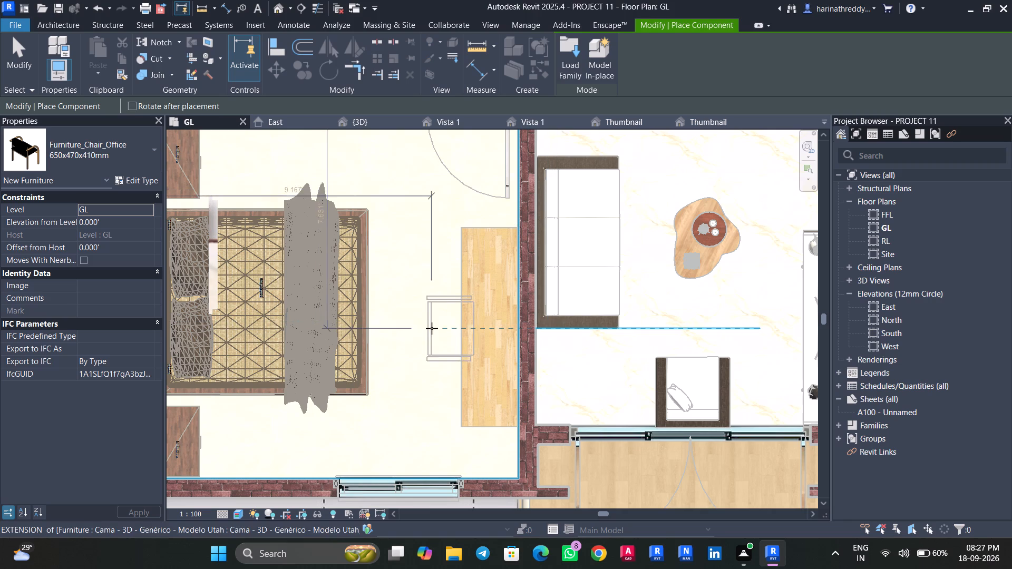
pyautogui.click(448, 274)
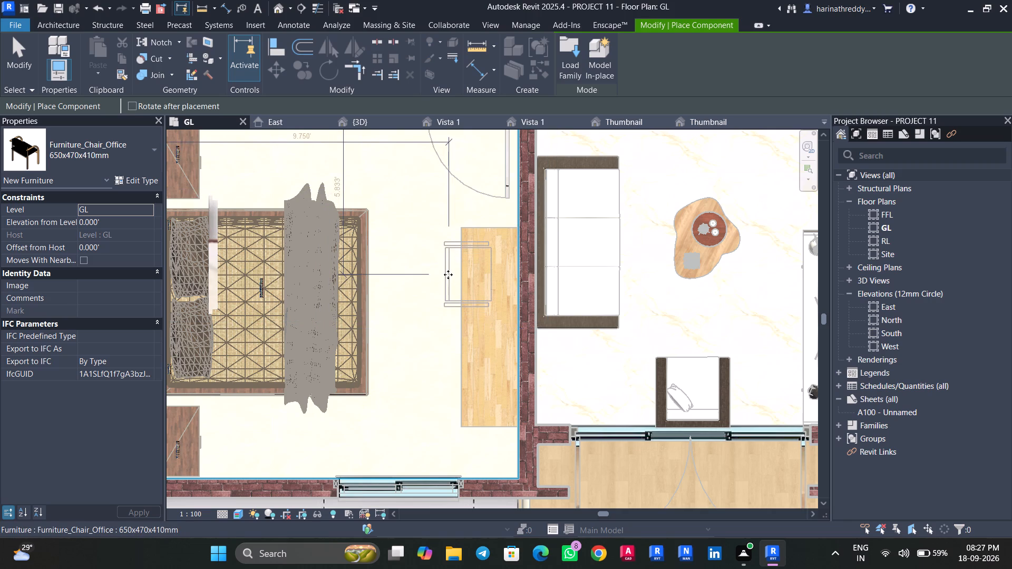
pyautogui.press('Escape')
pyautogui.press('Escape')
pyautogui.press('Escape')
pyautogui.press('Escape')
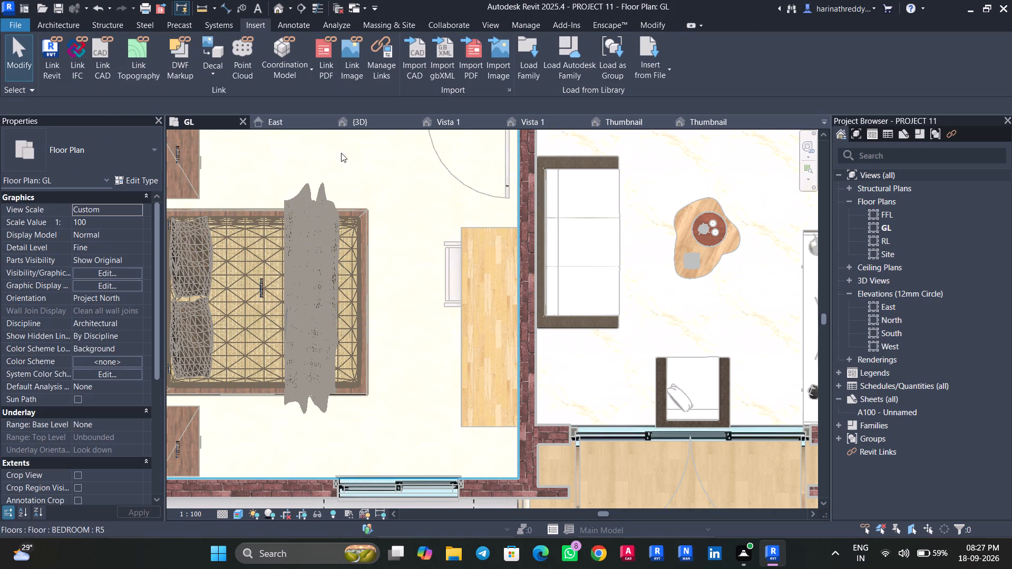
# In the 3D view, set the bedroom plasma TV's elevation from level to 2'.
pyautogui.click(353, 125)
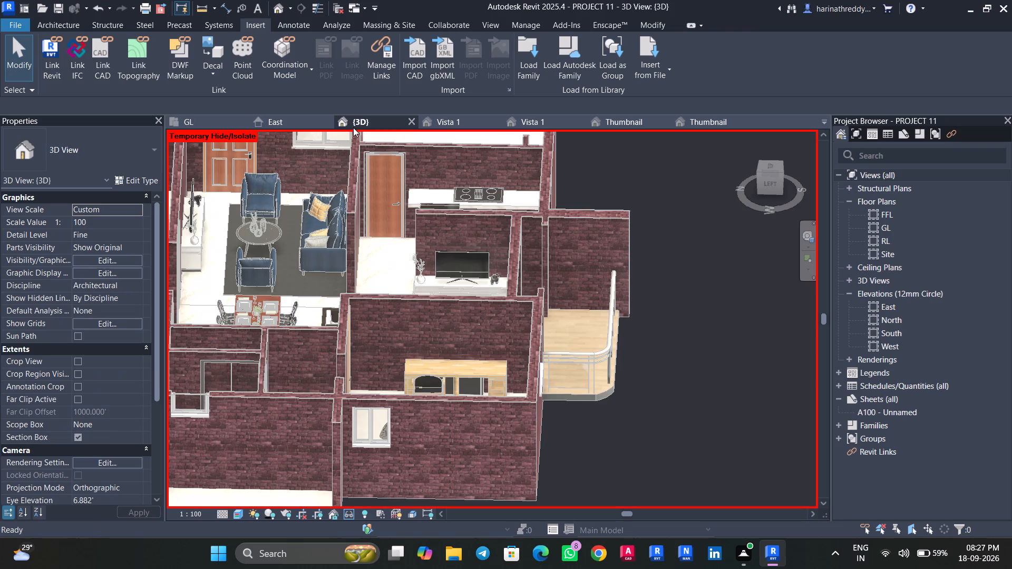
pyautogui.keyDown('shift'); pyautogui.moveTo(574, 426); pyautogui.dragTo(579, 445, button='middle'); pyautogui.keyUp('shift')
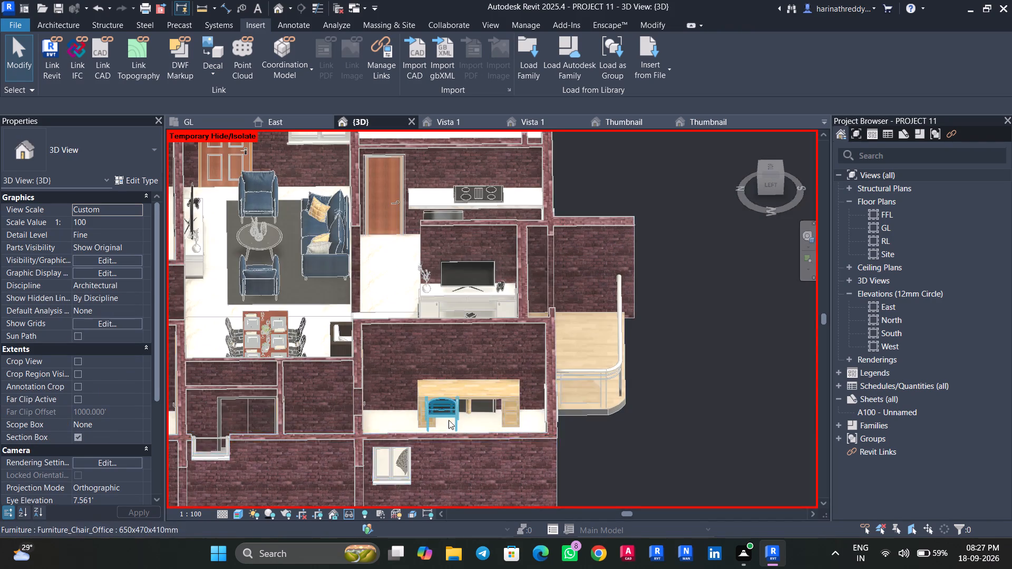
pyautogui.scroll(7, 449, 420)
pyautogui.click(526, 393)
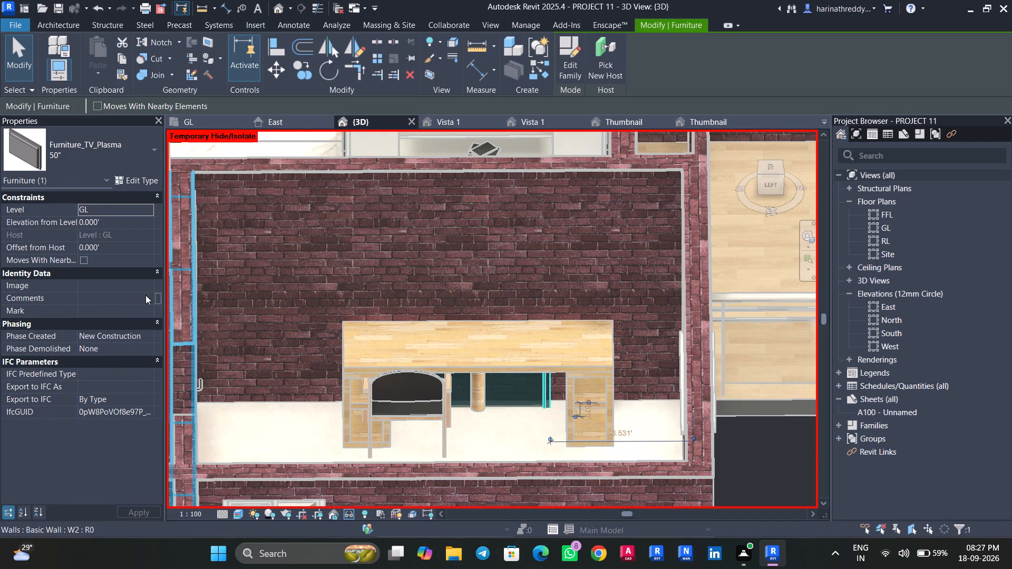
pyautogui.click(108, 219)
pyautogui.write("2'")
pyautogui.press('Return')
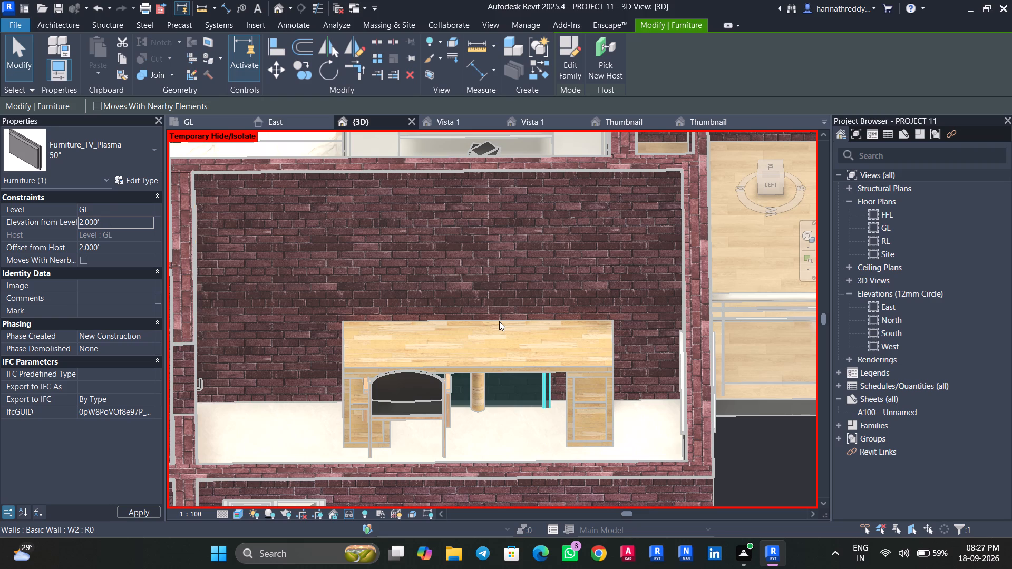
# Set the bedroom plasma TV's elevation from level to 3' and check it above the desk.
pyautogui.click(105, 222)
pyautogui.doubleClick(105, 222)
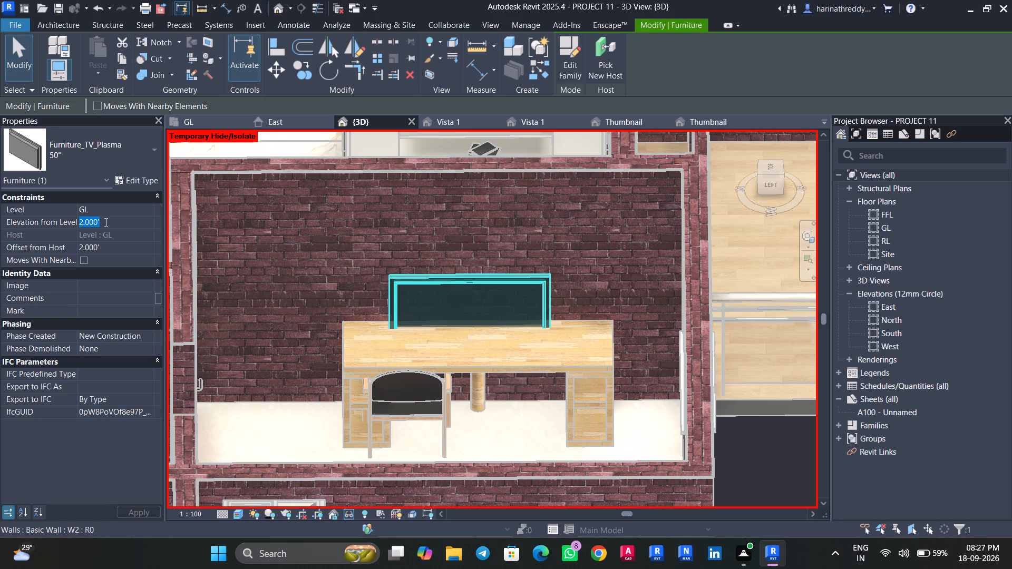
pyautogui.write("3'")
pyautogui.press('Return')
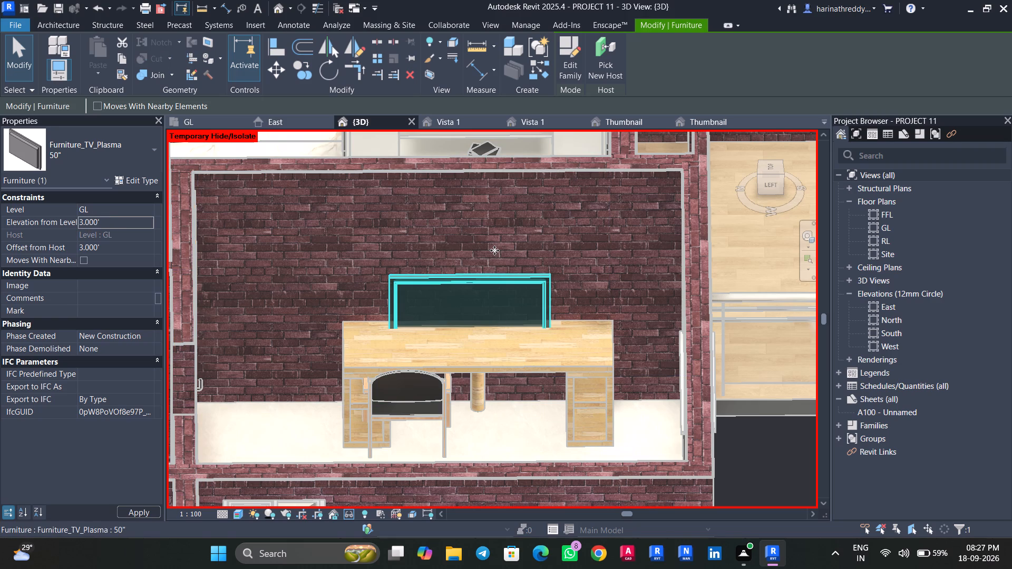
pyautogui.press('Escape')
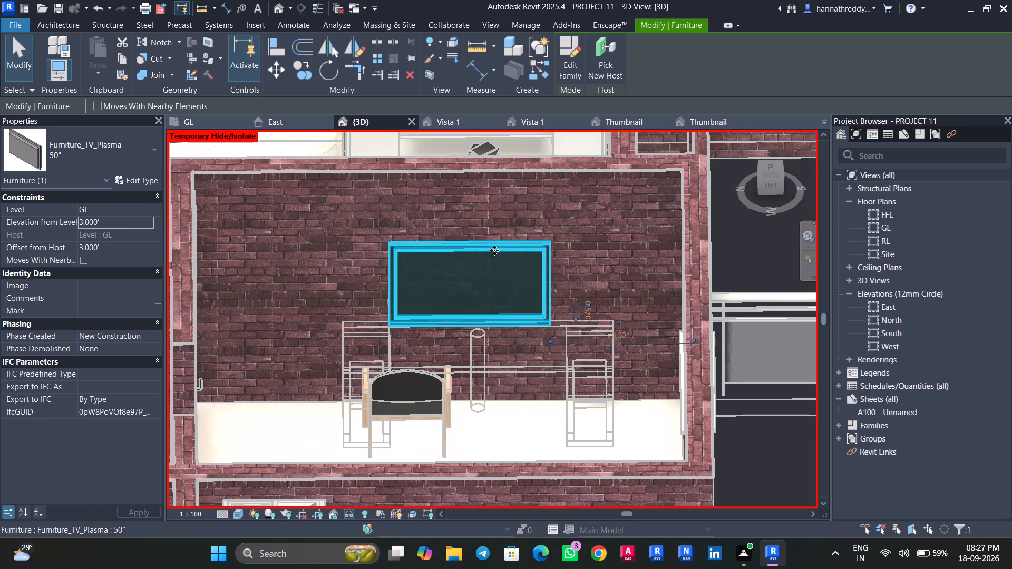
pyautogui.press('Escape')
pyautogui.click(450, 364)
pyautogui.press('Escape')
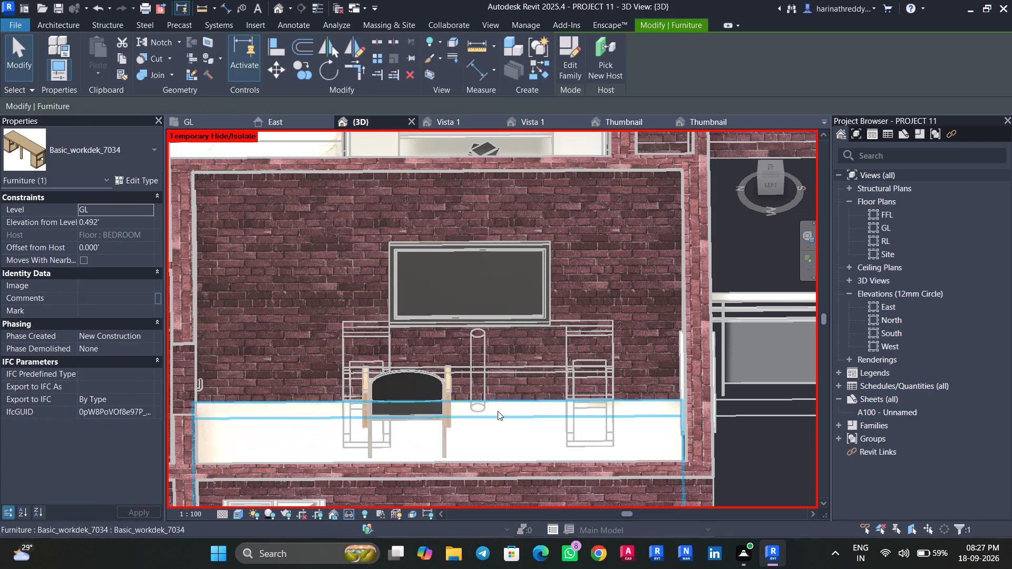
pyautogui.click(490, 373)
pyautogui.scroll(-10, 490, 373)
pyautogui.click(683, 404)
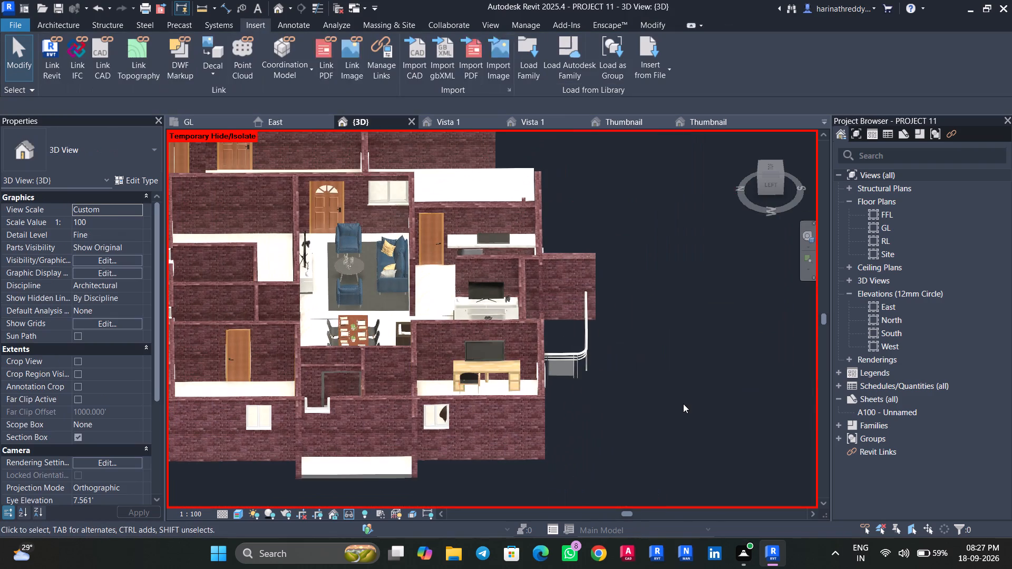
# Set the bedroom plasma TV's elevation from level to 3.5' so it hangs clear of the desk top.
pyautogui.keyDown('shift'); pyautogui.moveTo(680, 403); pyautogui.dragTo(660, 361, button='middle'); pyautogui.keyUp('shift')
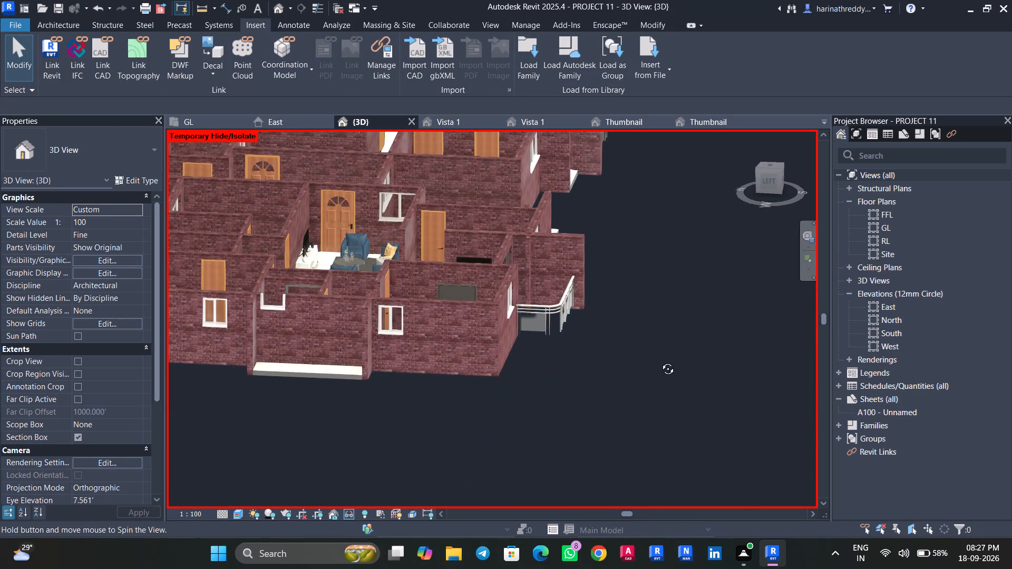
pyautogui.keyDown('shift'); pyautogui.moveTo(660, 361); pyautogui.dragTo(659, 366, button='middle'); pyautogui.keyUp('shift')
pyautogui.scroll(10, 463, 326)
pyautogui.click(465, 323)
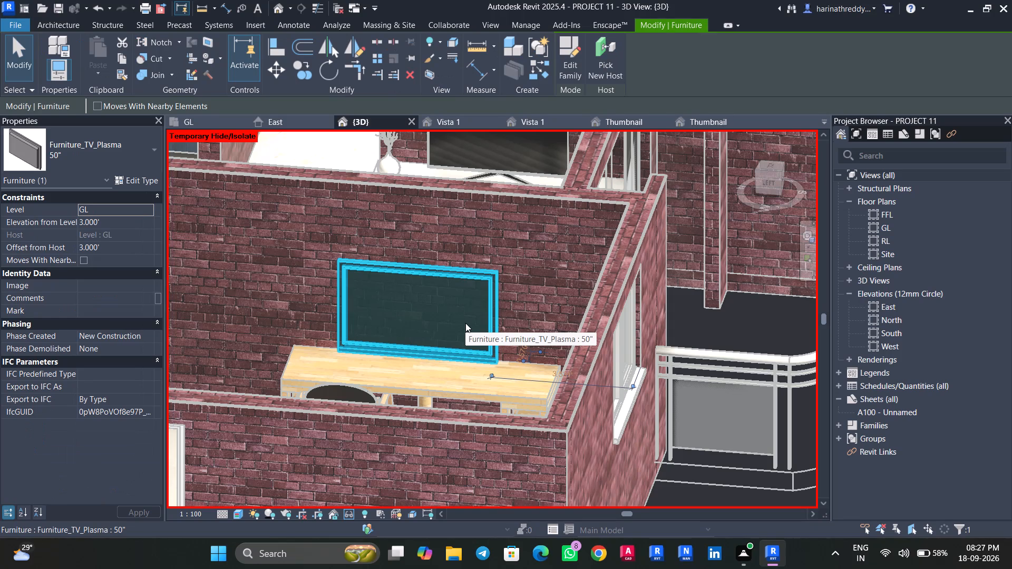
pyautogui.click(111, 220)
pyautogui.write("3.5'")
pyautogui.press('Return')
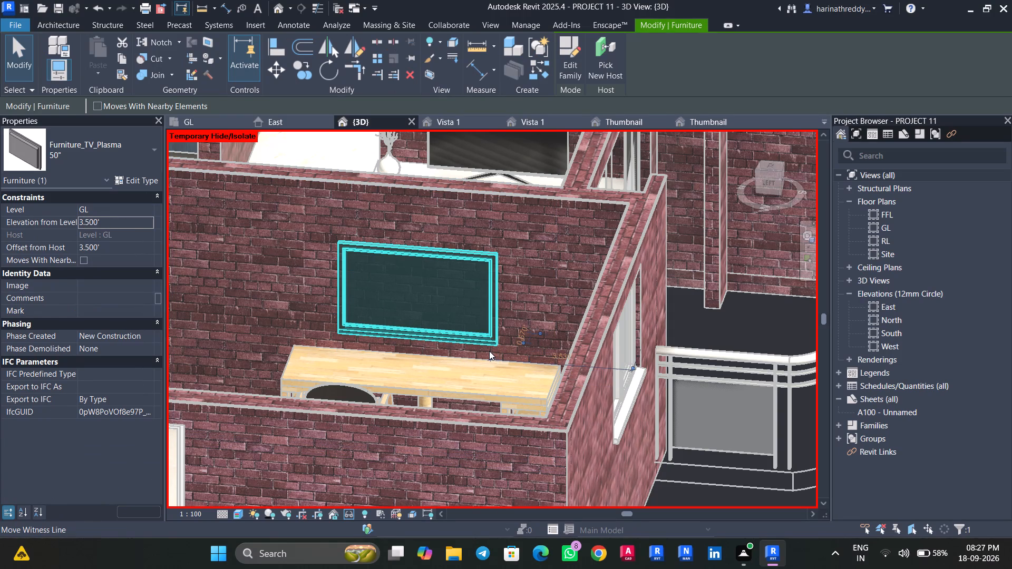
# Nudge the bedroom plasma TV four increments along the wall toward the balcony-side window.
pyautogui.press('Right')
pyautogui.press('Right')
pyautogui.press('Right')
pyautogui.press('Right')
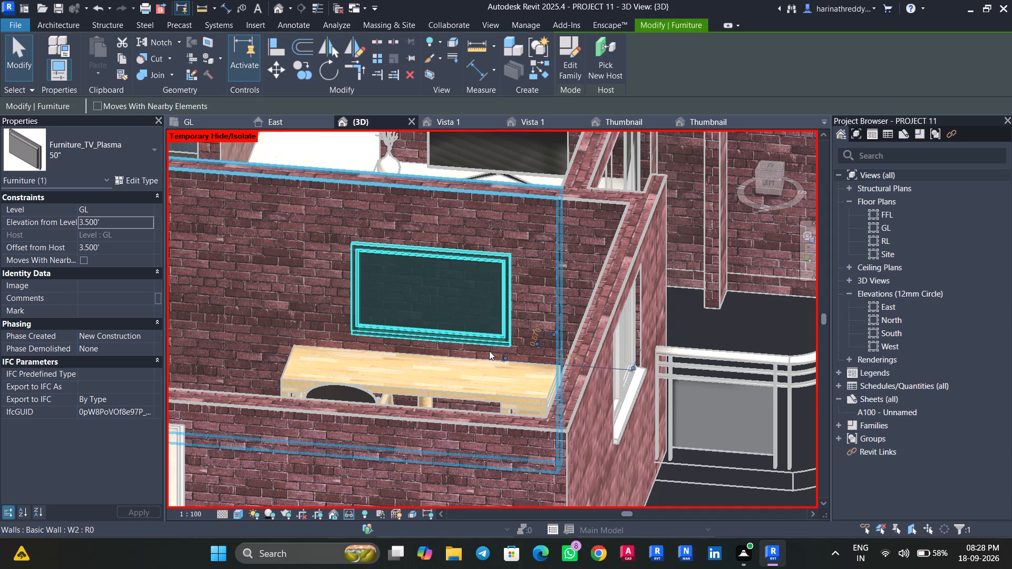
pyautogui.press('Escape')
pyautogui.press('Escape')
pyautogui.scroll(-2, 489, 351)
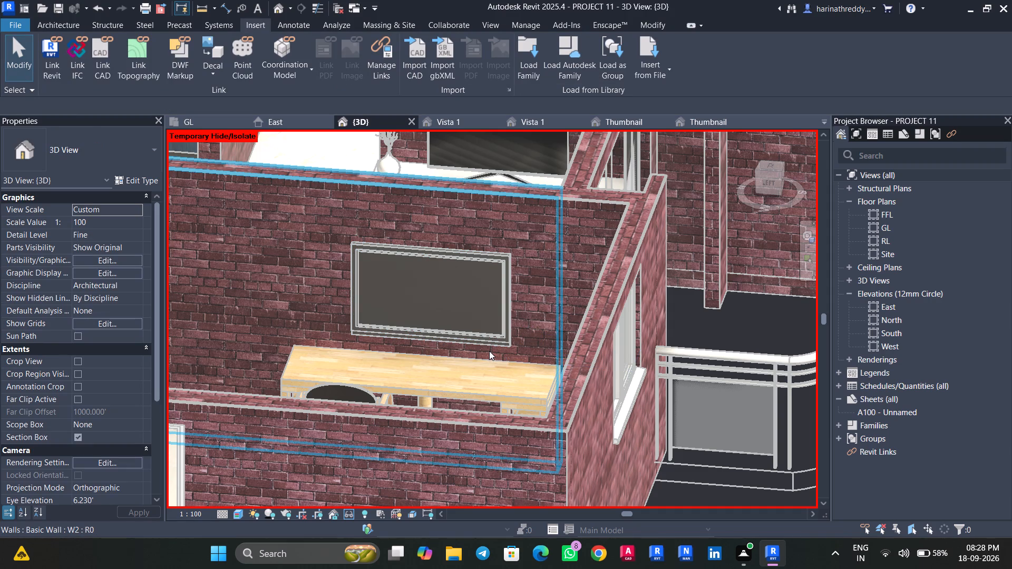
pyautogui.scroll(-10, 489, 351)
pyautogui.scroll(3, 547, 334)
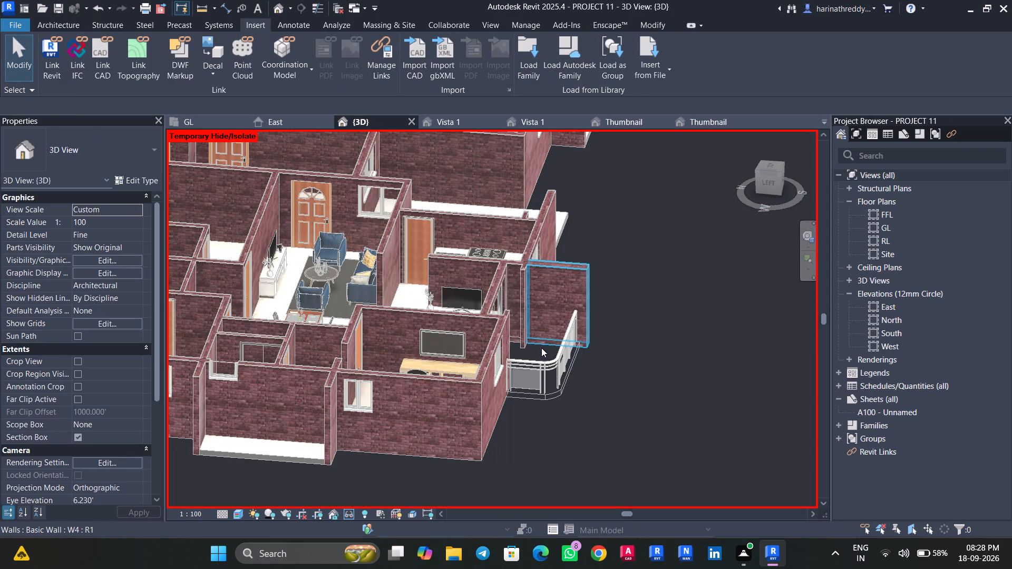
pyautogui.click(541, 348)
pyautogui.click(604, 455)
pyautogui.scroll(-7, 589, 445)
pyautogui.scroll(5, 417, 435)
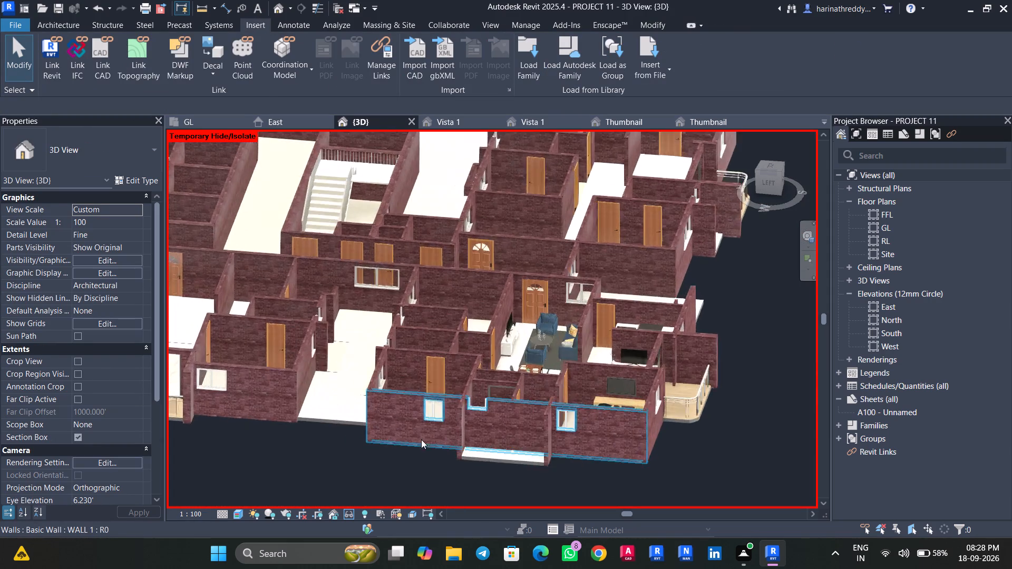
# Look over the 3D floor model, including the staircase landing and its railings.
pyautogui.scroll(8, 421, 439)
pyautogui.moveTo(400, 449); pyautogui.dragTo(398, 458, button='middle')
pyautogui.scroll(-11, 398, 458)
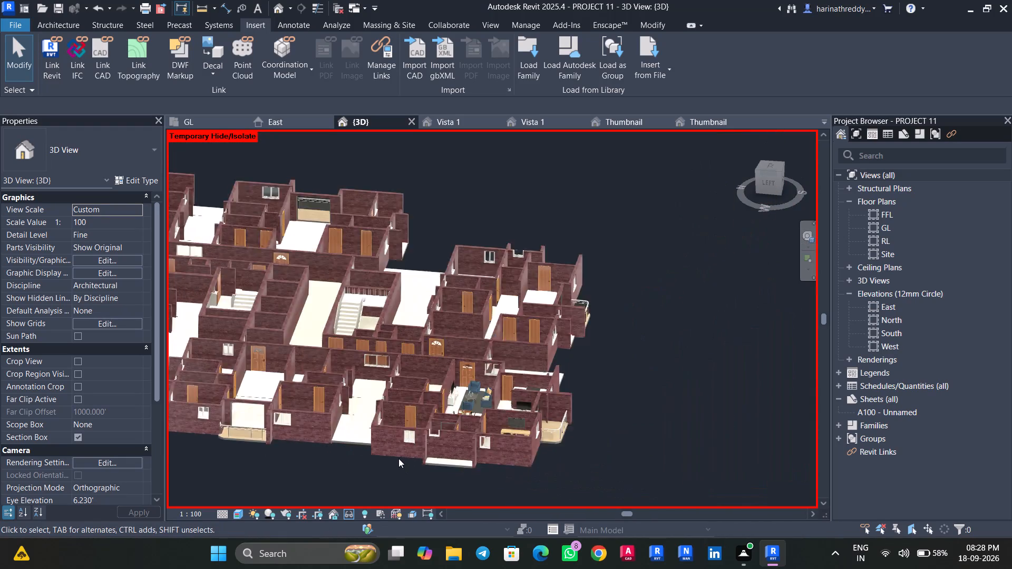
pyautogui.scroll(-3, 398, 458)
pyautogui.scroll(11, 324, 342)
pyautogui.scroll(5, 514, 430)
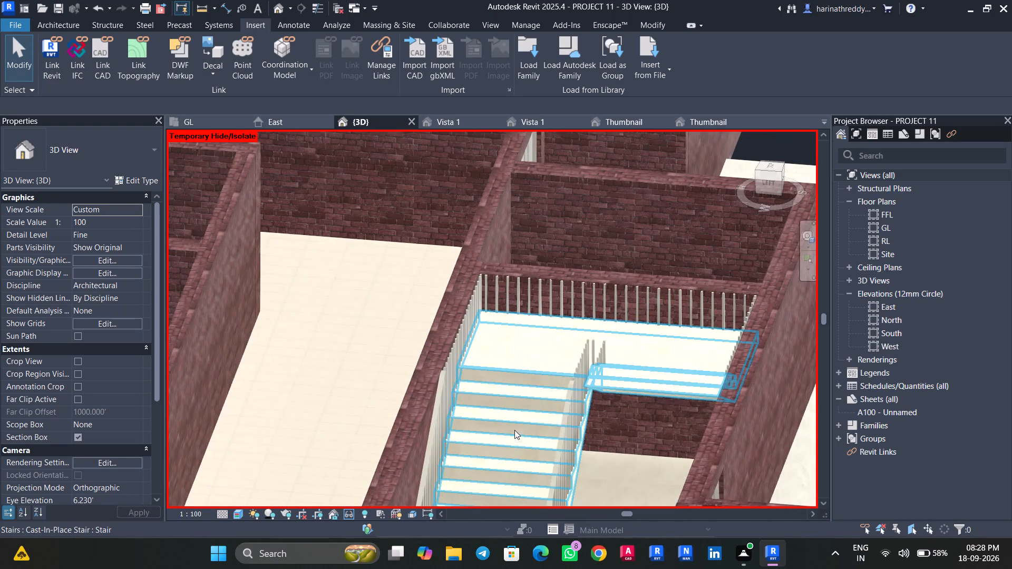
pyautogui.scroll(5, 520, 350)
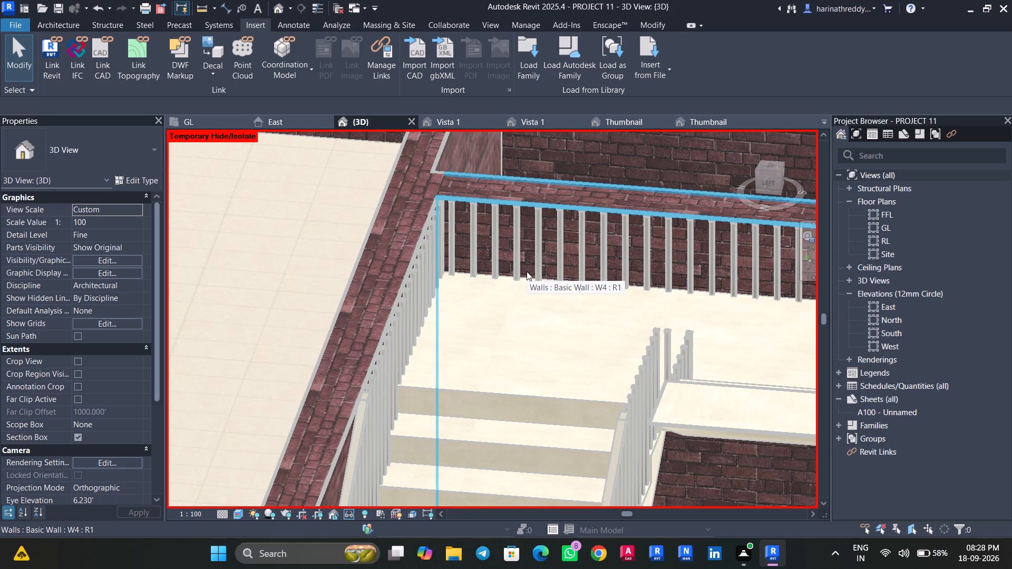
pyautogui.scroll(-3, 476, 339)
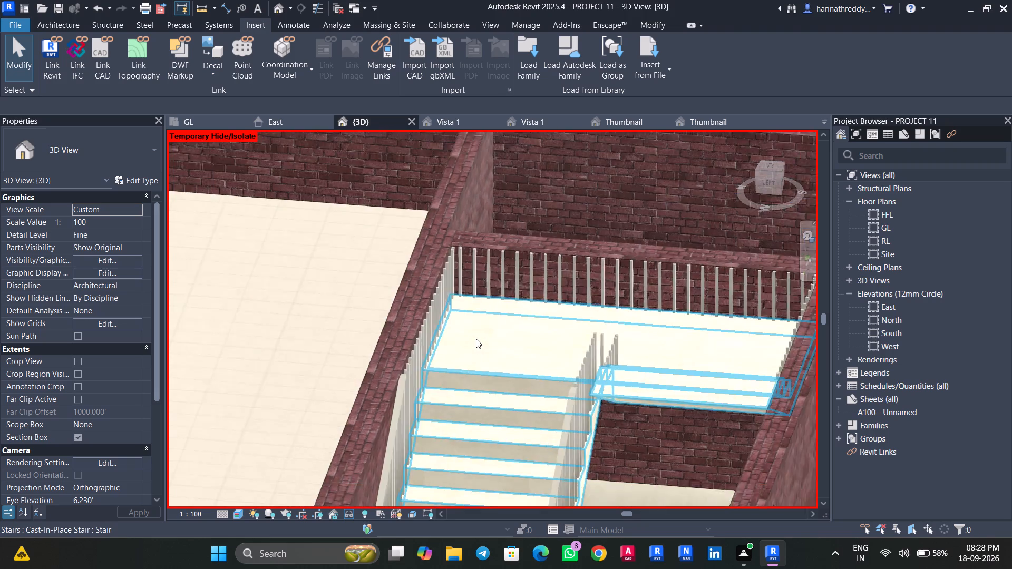
pyautogui.scroll(-1, 476, 339)
pyautogui.scroll(1, 476, 339)
pyautogui.scroll(-12, 476, 339)
pyautogui.scroll(-4, 572, 421)
pyautogui.scroll(-1, 379, 394)
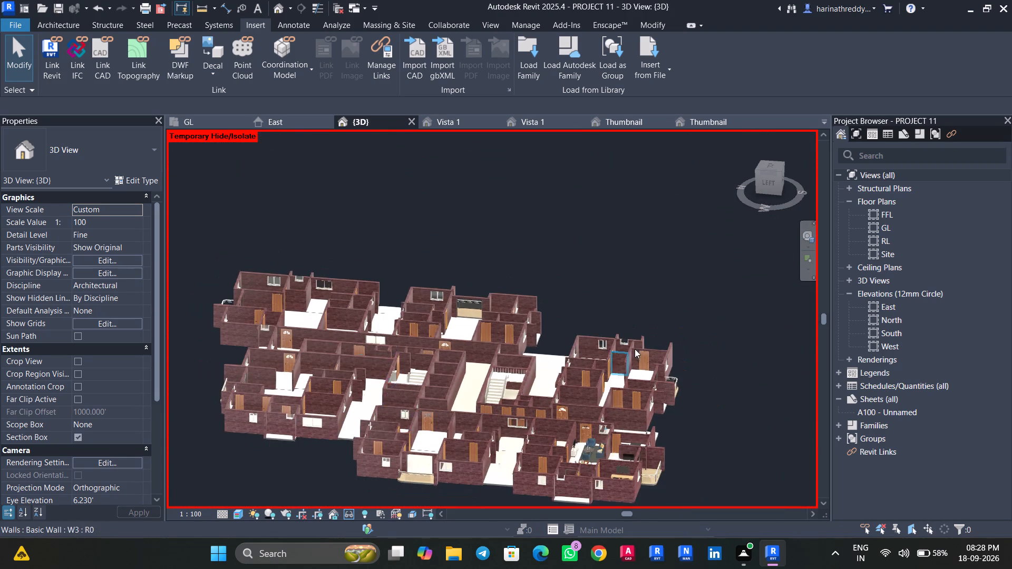
# Examine the furnished corner apartment from above in 3D, covering the dining area, toilet, dressing area and bedroom.
pyautogui.keyDown('shift'); pyautogui.moveTo(729, 356); pyautogui.dragTo(580, 485, button='middle'); pyautogui.keyUp('shift')
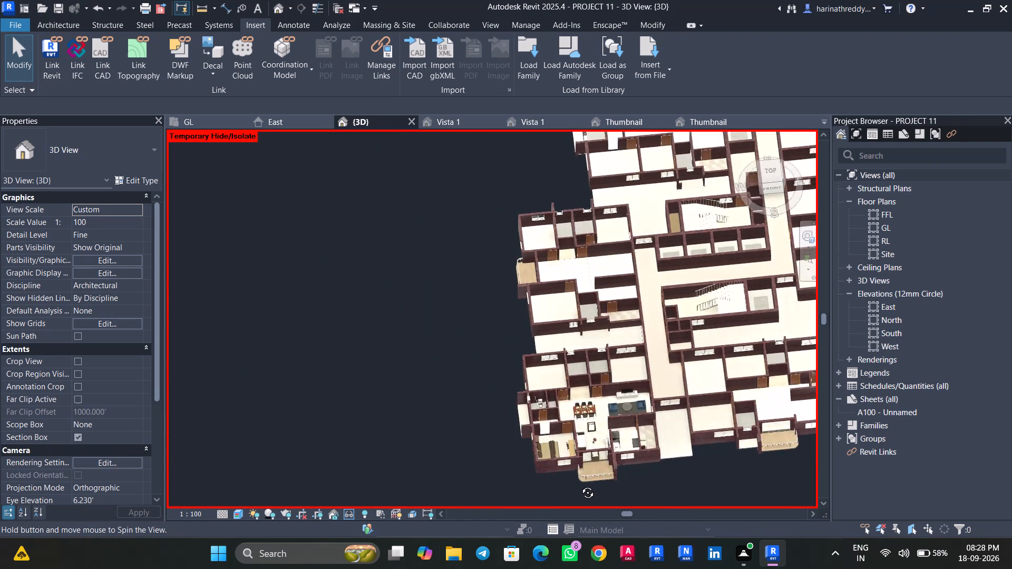
pyautogui.keyDown('shift'); pyautogui.moveTo(580, 485); pyautogui.dragTo(585, 488, button='middle'); pyautogui.keyUp('shift')
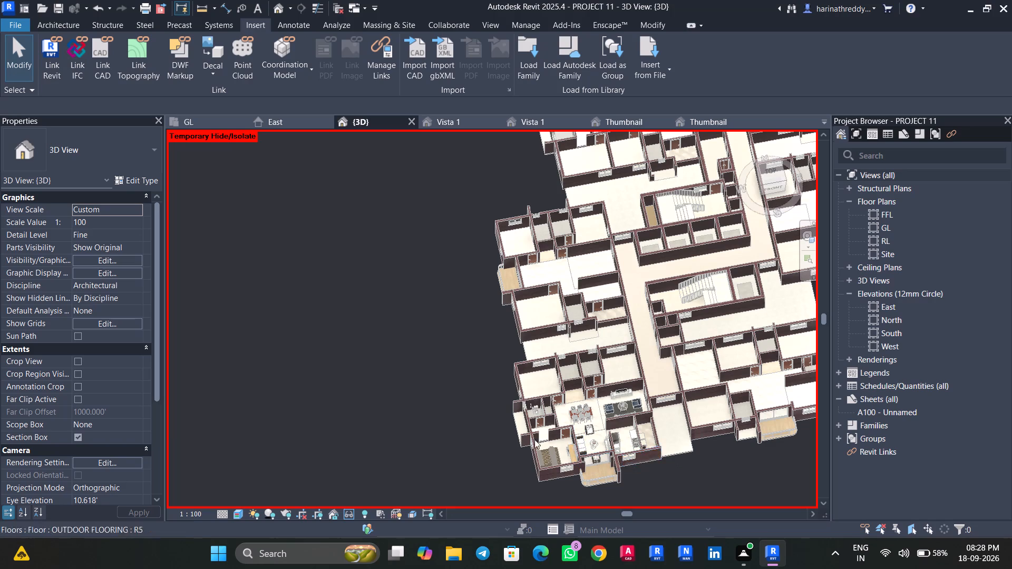
pyautogui.scroll(15, 545, 427)
pyautogui.scroll(-1, 527, 406)
pyautogui.scroll(2, 527, 406)
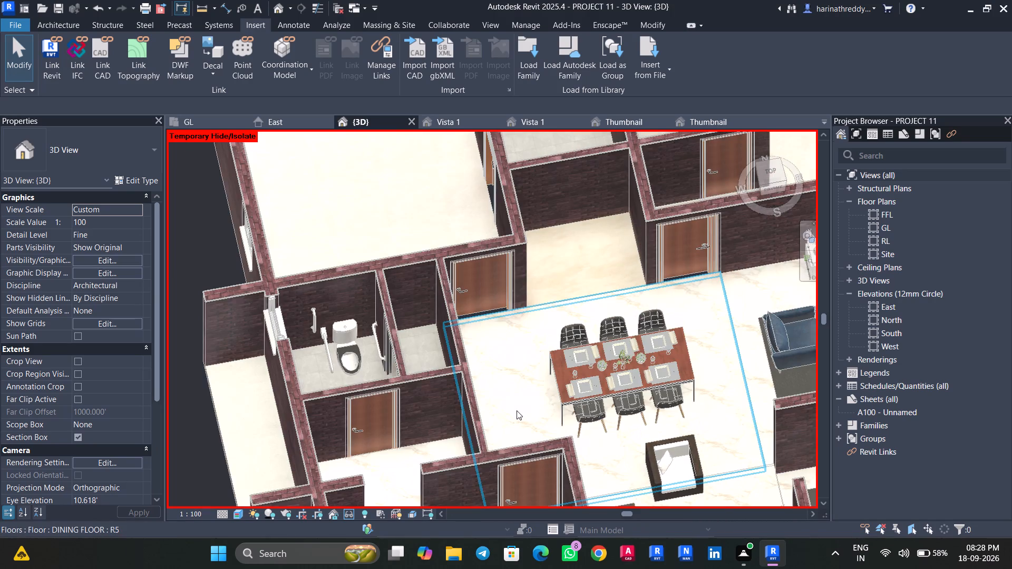
pyautogui.keyDown('shift'); pyautogui.moveTo(517, 410); pyautogui.dragTo(529, 396, button='middle'); pyautogui.keyUp('shift')
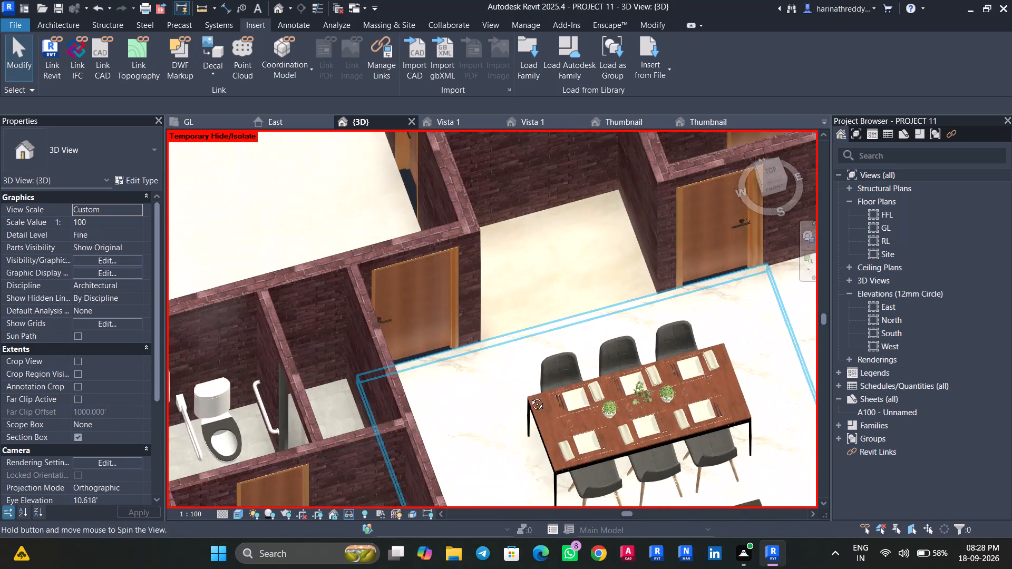
pyautogui.keyDown('shift'); pyautogui.moveTo(529, 396); pyautogui.dragTo(523, 396, button='middle'); pyautogui.keyUp('shift')
pyautogui.scroll(-5, 523, 396)
pyautogui.moveTo(523, 396); pyautogui.dragTo(406, 266, button='middle')
pyautogui.scroll(8, 310, 412)
pyautogui.moveTo(337, 381); pyautogui.dragTo(356, 451, button='middle')
pyautogui.scroll(1, 356, 451)
pyautogui.scroll(-2, 356, 451)
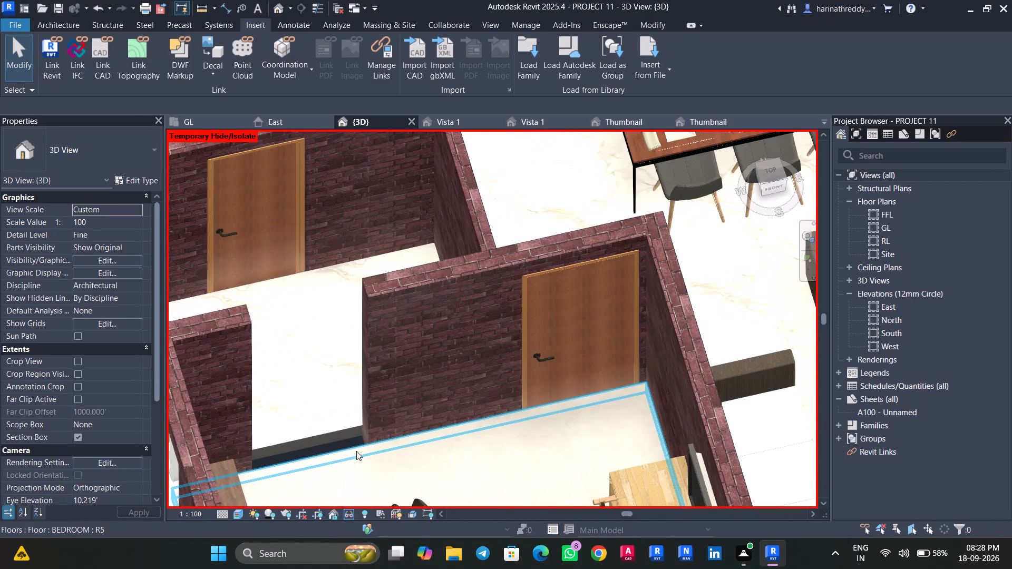
pyautogui.press('Escape')
pyautogui.press('Escape')
pyautogui.scroll(-7, 320, 449)
pyautogui.keyDown('shift'); pyautogui.moveTo(324, 396); pyautogui.dragTo(328, 426, button='middle'); pyautogui.keyUp('shift')
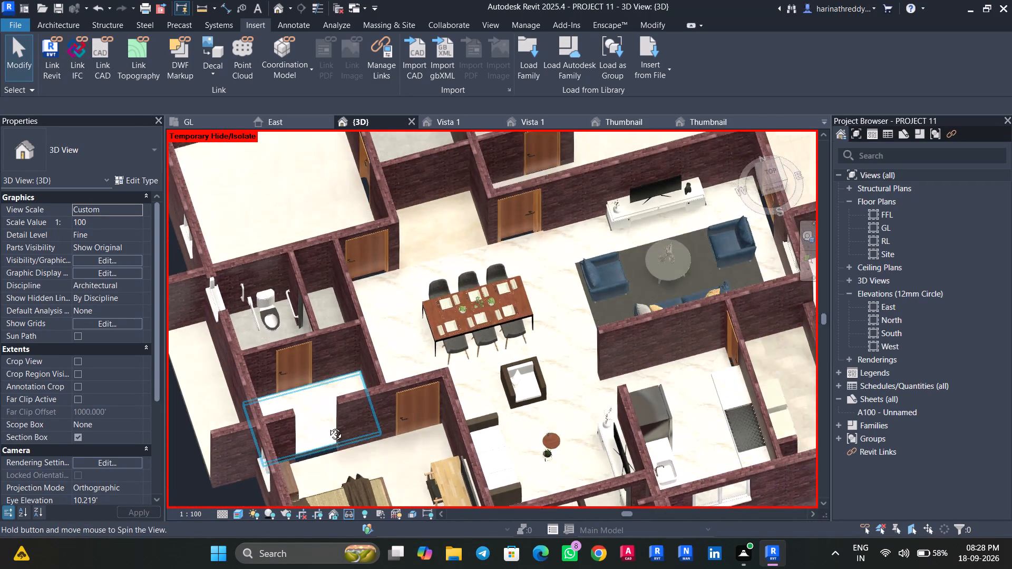
pyautogui.keyDown('shift'); pyautogui.moveTo(328, 426); pyautogui.dragTo(327, 490, button='middle'); pyautogui.keyUp('shift')
# In the GL floor plan, choose the suite elevator closet as the component type to place.
pyautogui.click(197, 119)
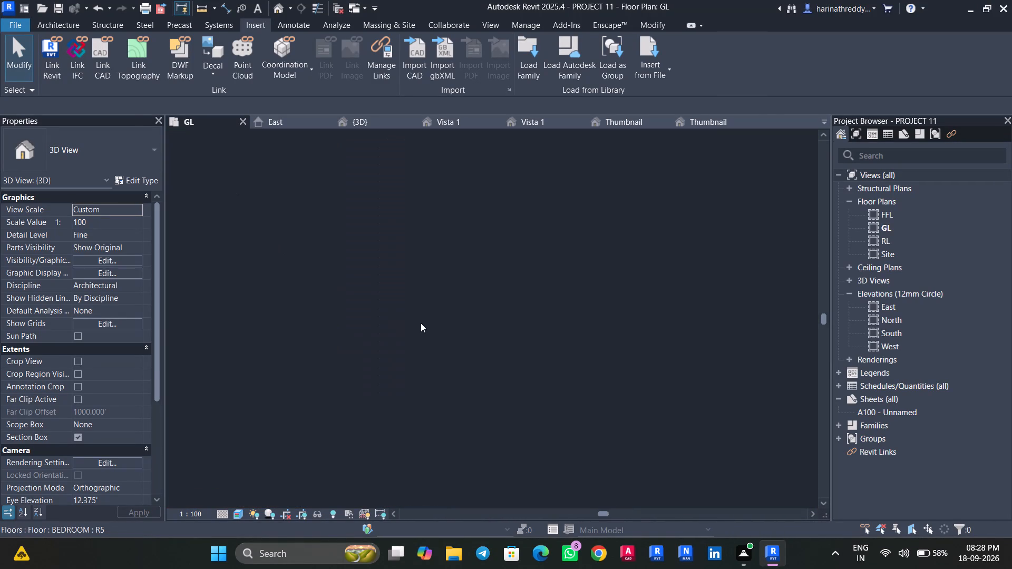
pyautogui.scroll(-10, 426, 336)
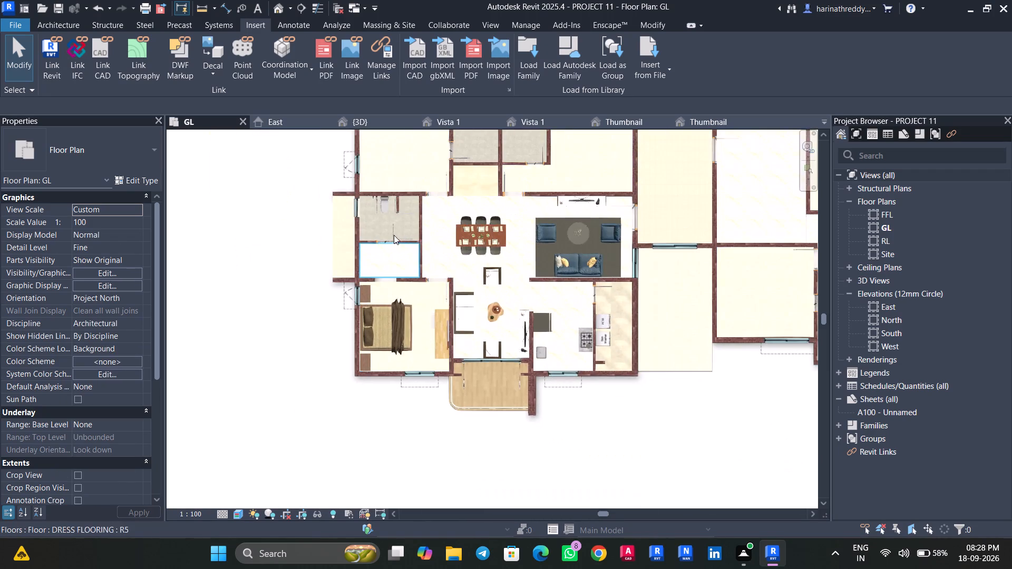
pyautogui.scroll(7, 393, 236)
pyautogui.scroll(-1, 383, 269)
pyautogui.scroll(2, 383, 269)
pyautogui.write('cm')
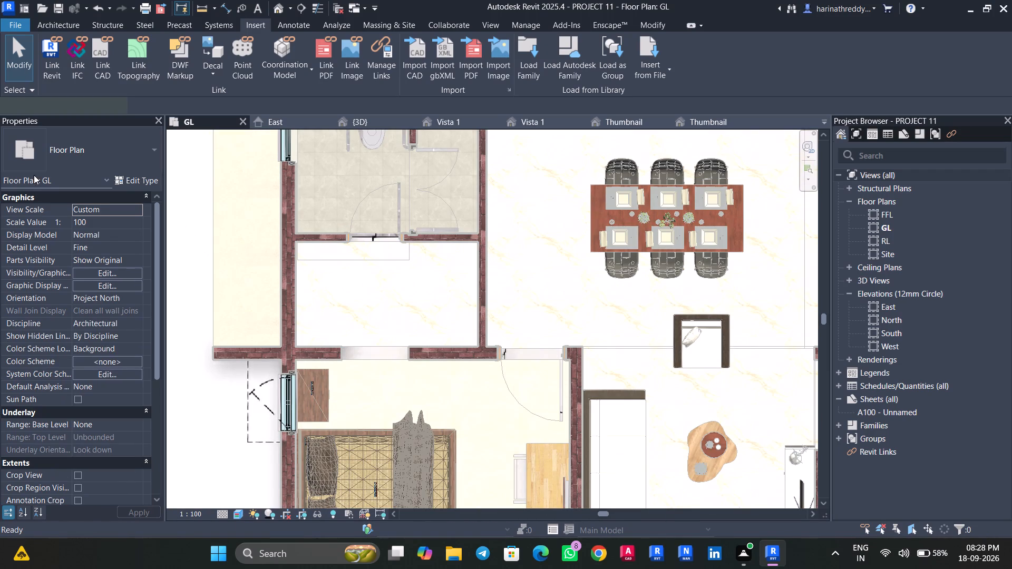
pyautogui.click(69, 158)
pyautogui.scroll(11, 80, 288)
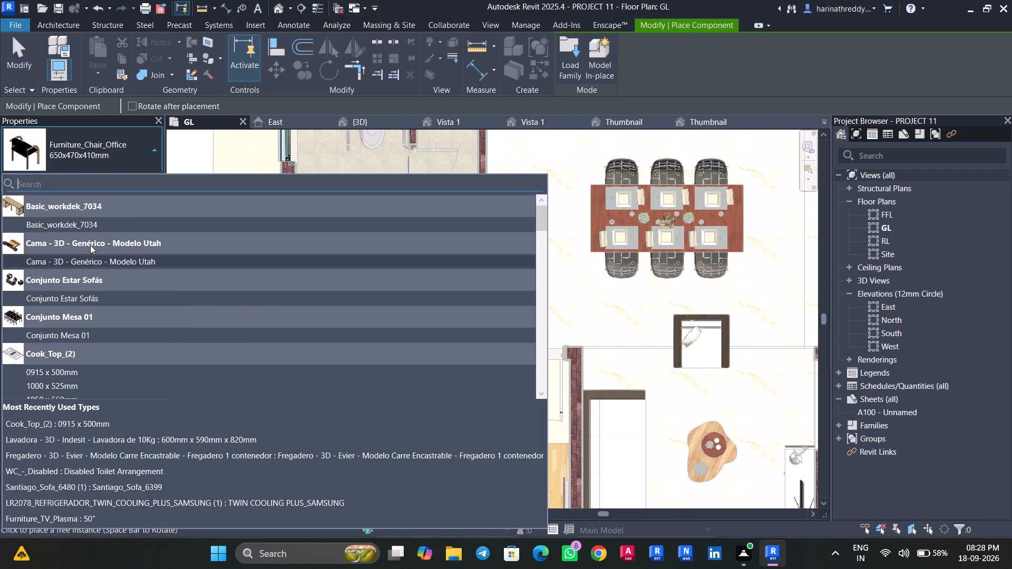
pyautogui.scroll(-3, 90, 245)
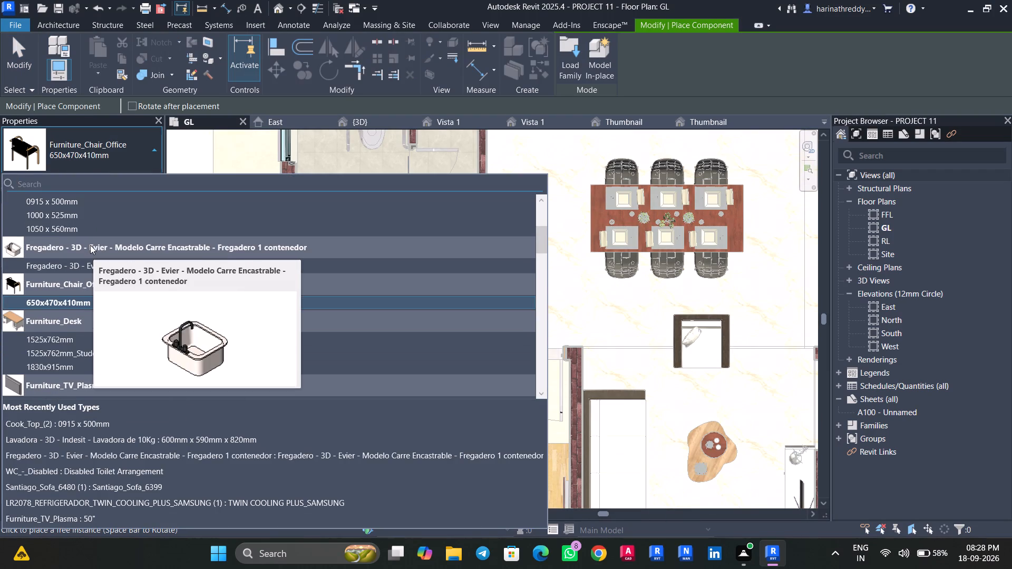
pyautogui.scroll(-5, 90, 245)
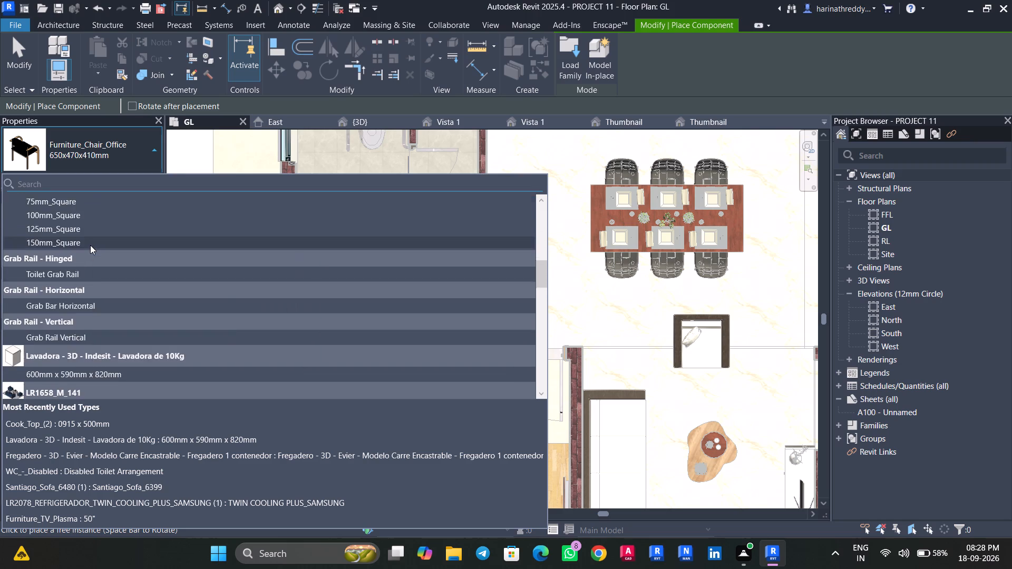
pyautogui.scroll(-2, 90, 245)
pyautogui.scroll(-2, 79, 299)
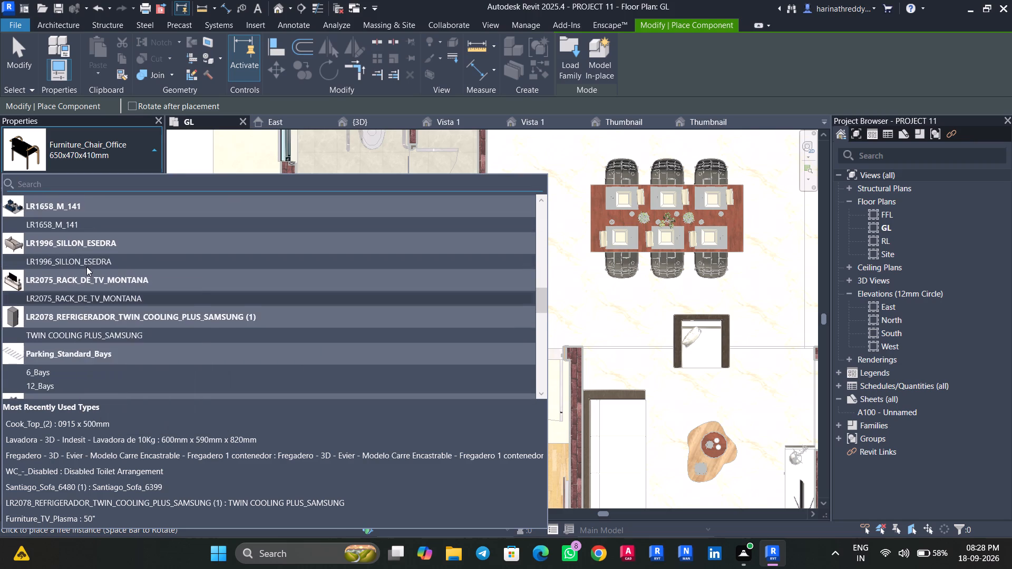
pyautogui.scroll(-8, 92, 249)
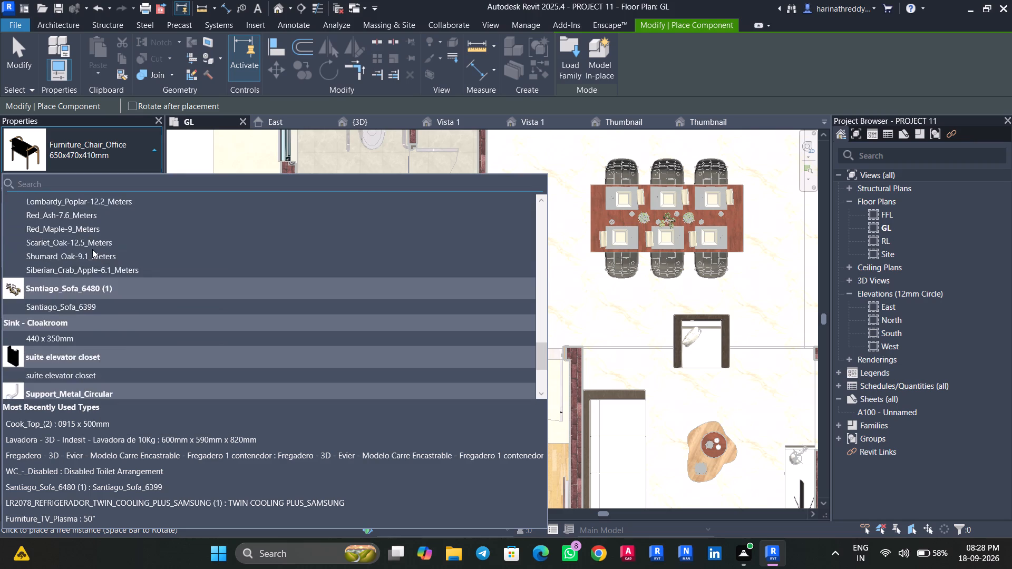
pyautogui.scroll(-3, 92, 249)
pyautogui.click(87, 238)
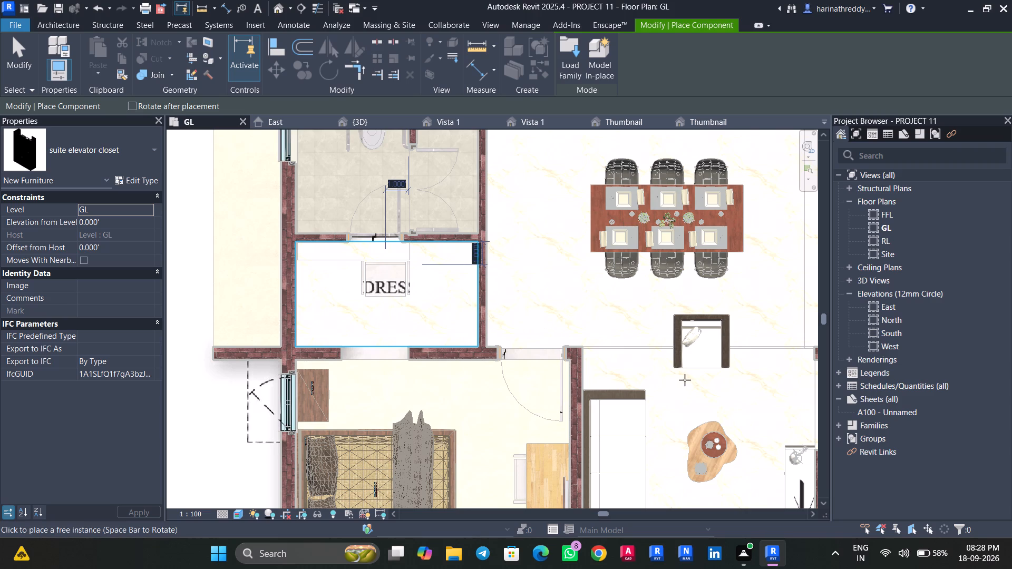
pyautogui.moveTo(698, 378); pyautogui.dragTo(419, 268, button='middle')
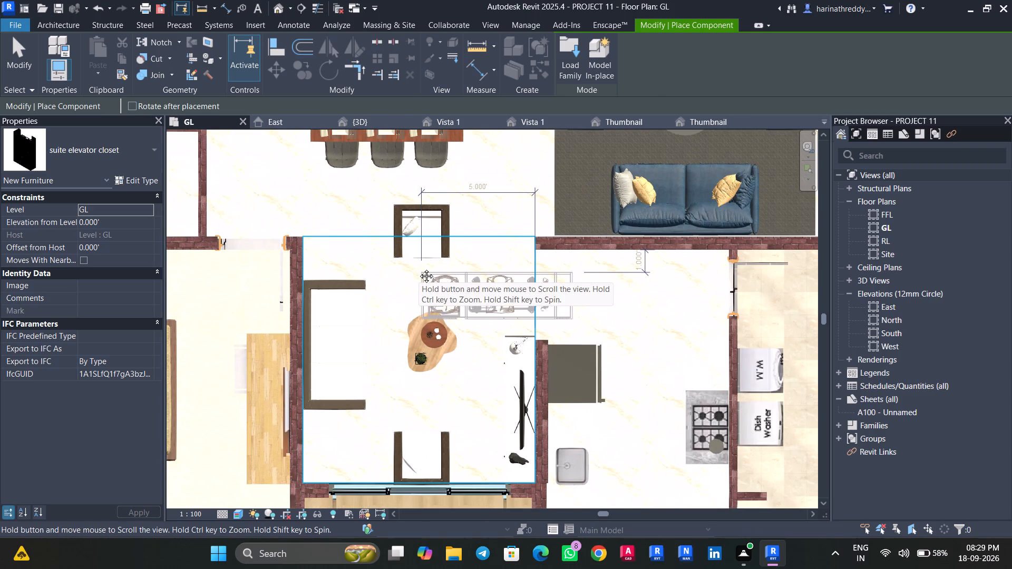
pyautogui.moveTo(419, 268); pyautogui.dragTo(416, 566, button='middle')
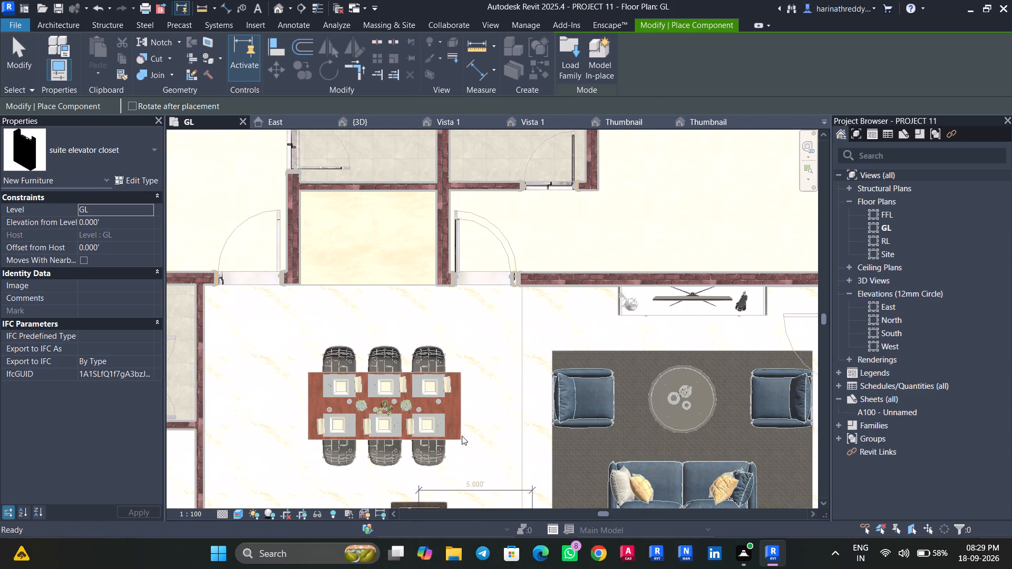
pyautogui.moveTo(570, 246); pyautogui.dragTo(332, 497, button='middle')
pyautogui.press('Escape')
pyautogui.press('Escape')
pyautogui.press('Escape')
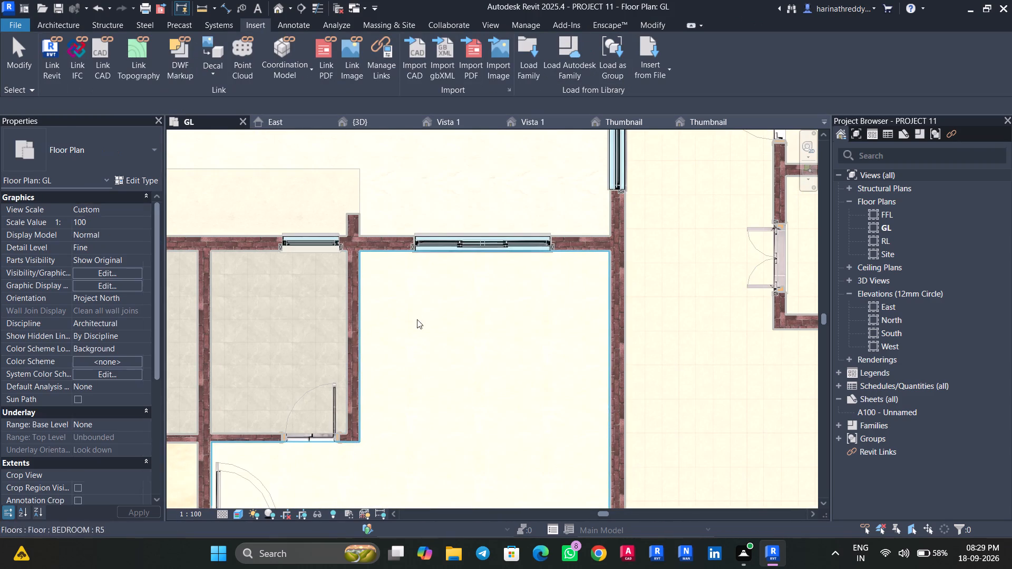
pyautogui.press('Escape')
# Set the floor plan raster image's draw layer to Foreground so the Bed Room-2 furniture layout can be read.
pyautogui.scroll(-17, 398, 213)
pyautogui.click(312, 359)
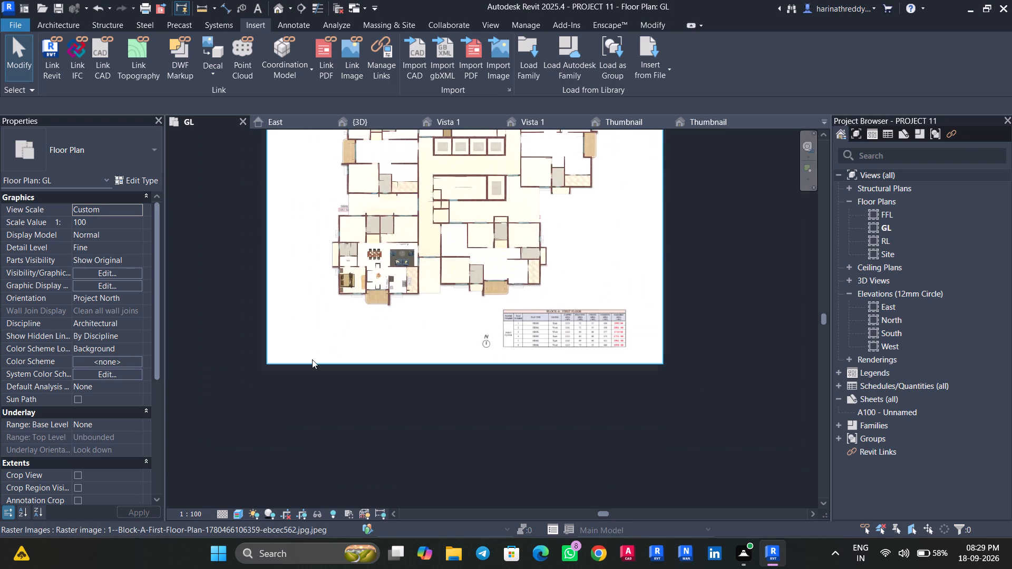
pyautogui.click(145, 283)
pyautogui.click(122, 307)
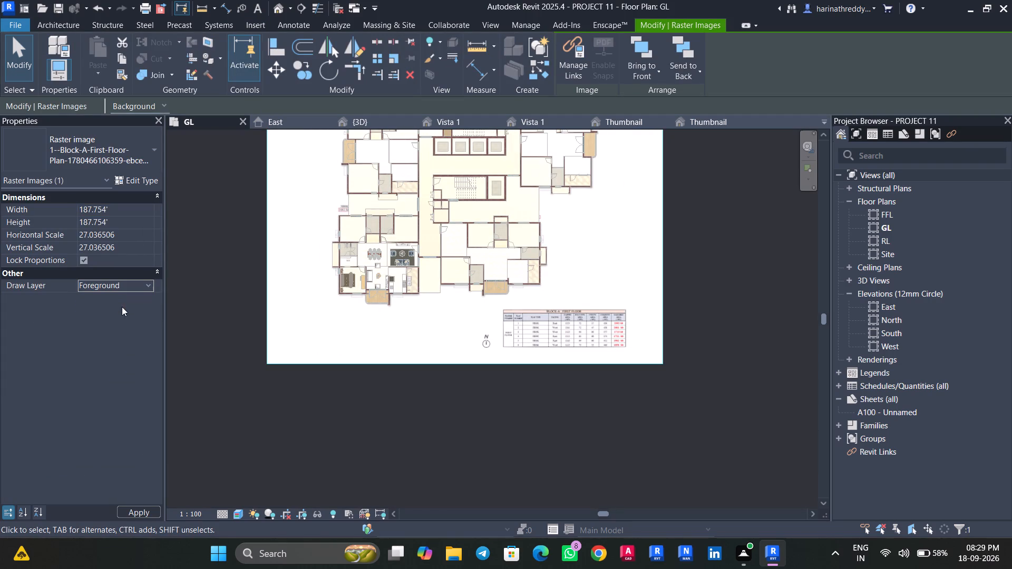
pyautogui.scroll(6, 442, 222)
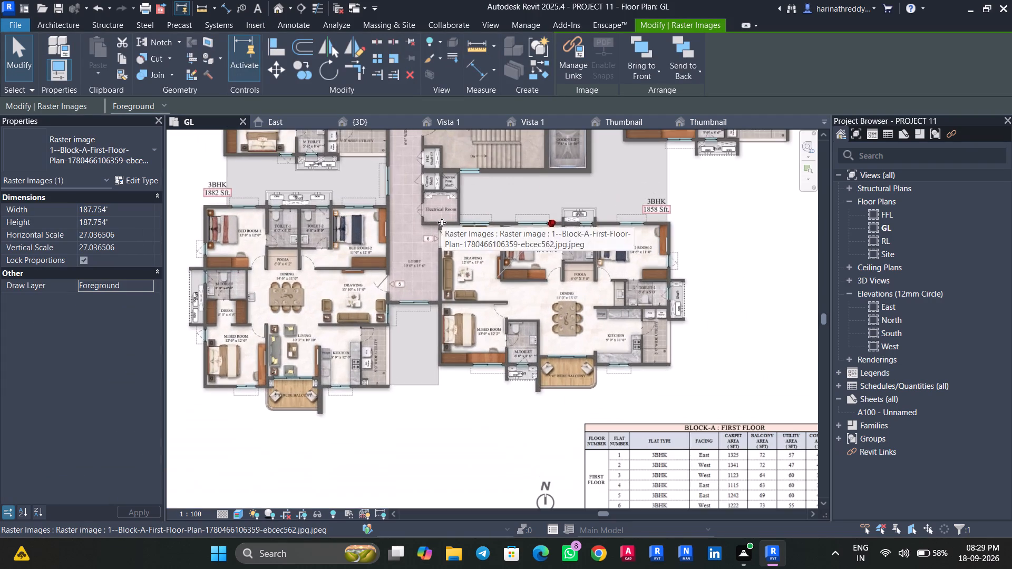
pyautogui.scroll(10, 353, 272)
pyautogui.moveTo(375, 234); pyautogui.dragTo(388, 393, button='middle')
pyautogui.press('Escape')
pyautogui.press('Escape')
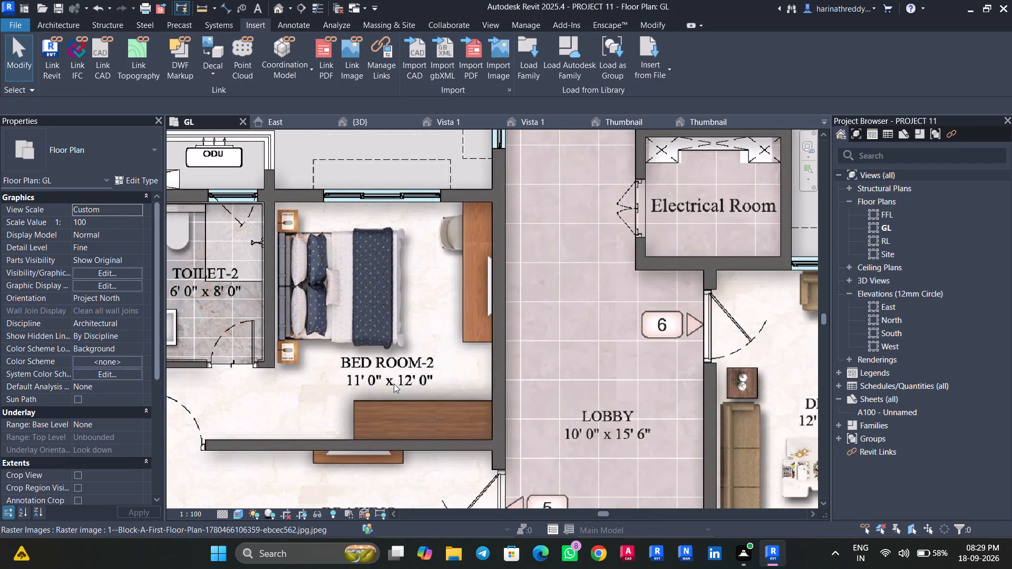
# Place the suite elevator closet, rotated 180°, over the wardrobe drawn in Bed Room-2's corner beside the lobby wall.
pyautogui.press('c')
pyautogui.press('m')
pyautogui.press('space')
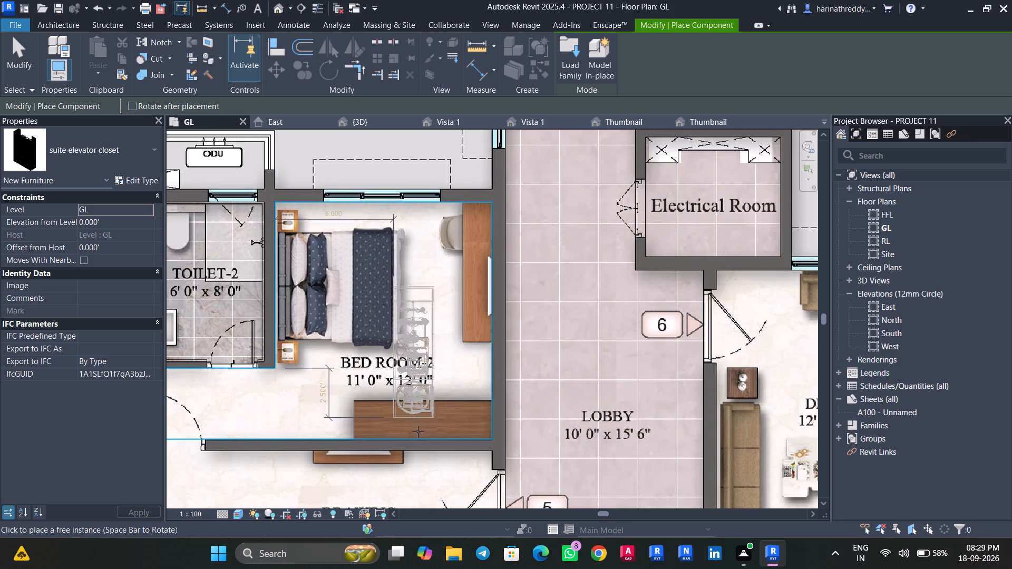
pyautogui.press('space')
pyautogui.scroll(4, 481, 437)
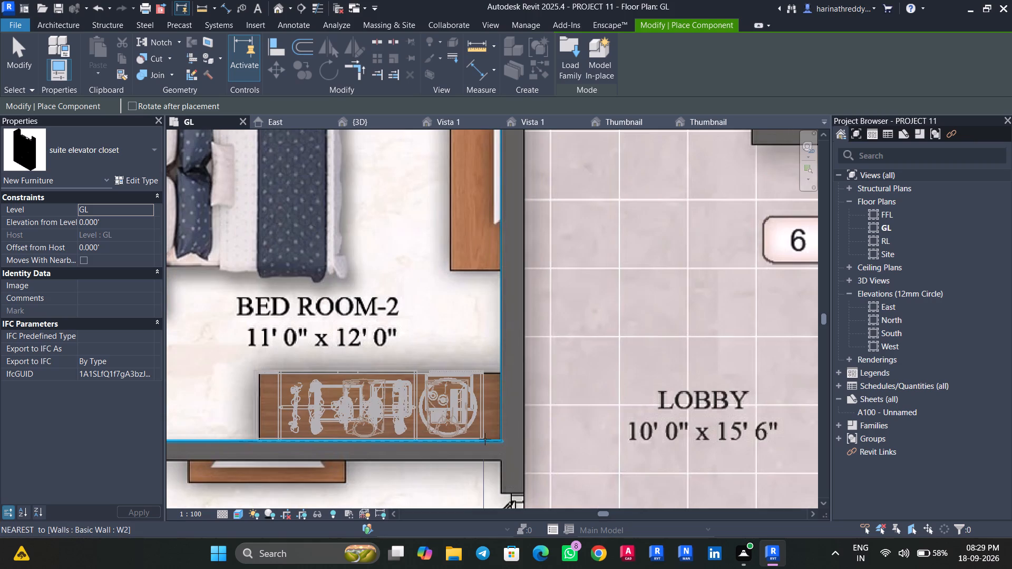
pyautogui.click(498, 439)
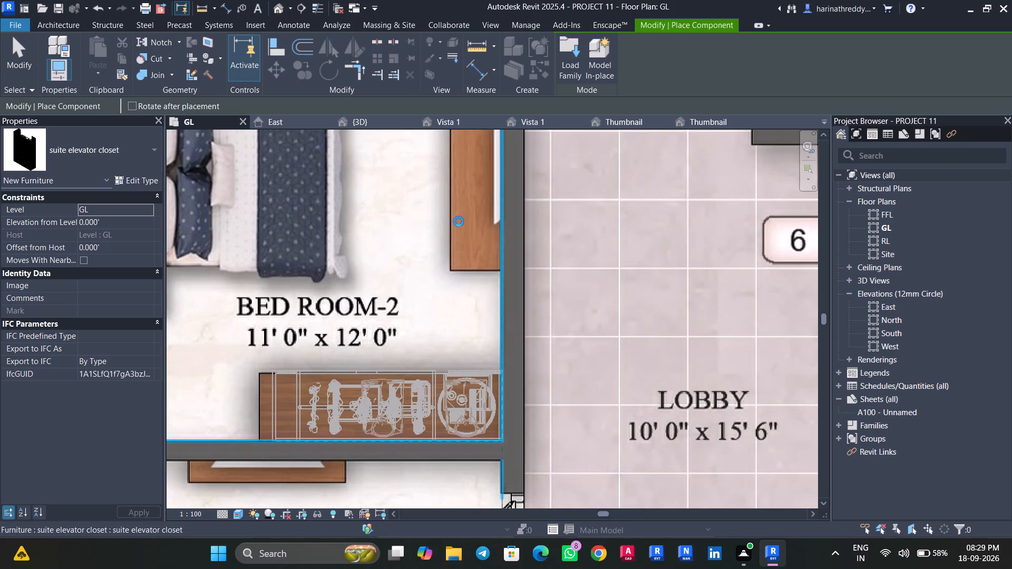
pyautogui.press('Escape')
pyautogui.press('Escape')
pyautogui.press('Escape')
pyautogui.press('Escape')
# Inspect the closet placed in Bed Room-2 and its surroundings in the 3D view.
pyautogui.click(371, 120)
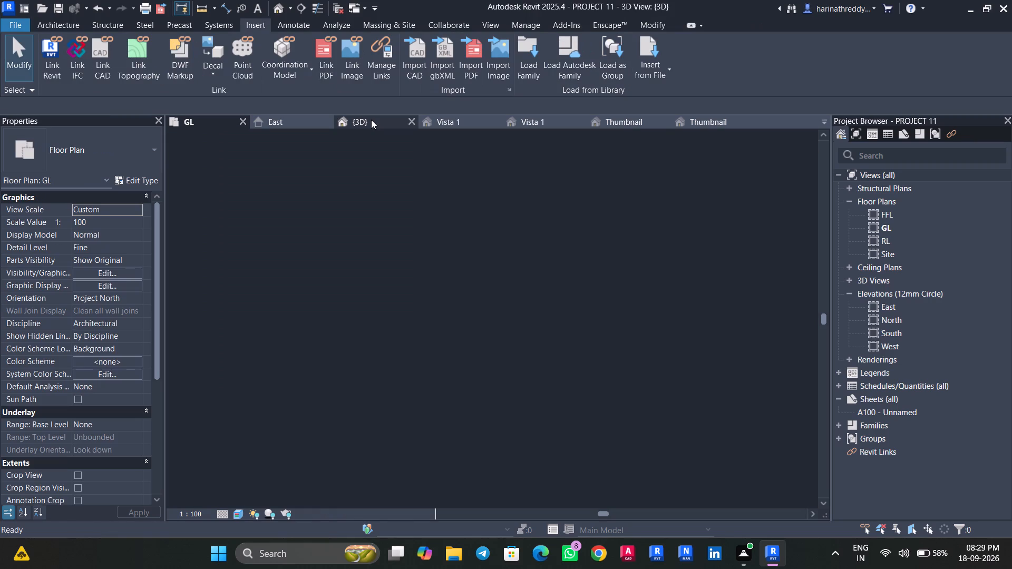
pyautogui.scroll(-9, 433, 276)
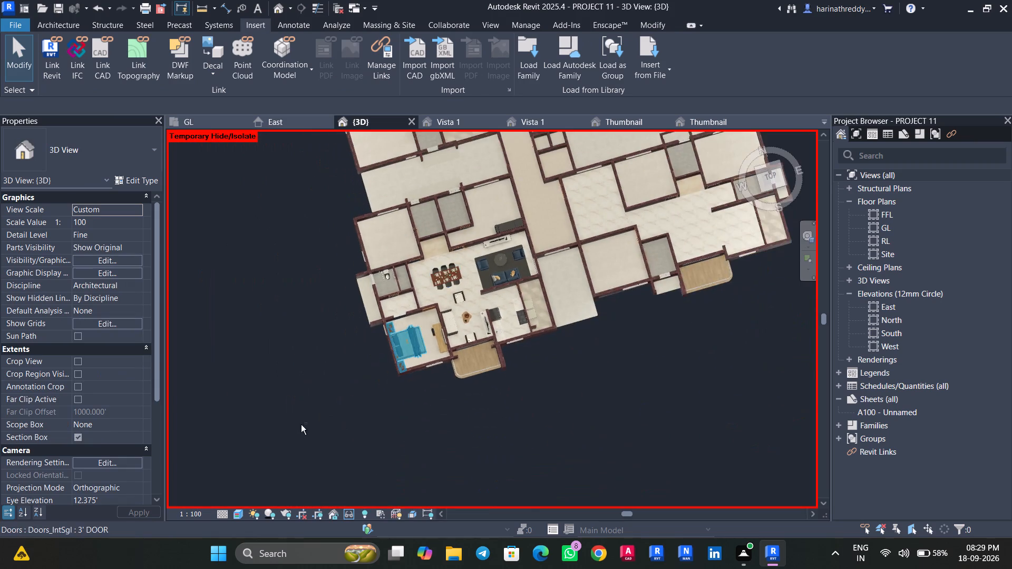
pyautogui.keyDown('shift'); pyautogui.moveTo(306, 425); pyautogui.dragTo(583, 299, button='middle'); pyautogui.keyUp('shift')
pyautogui.scroll(9, 468, 378)
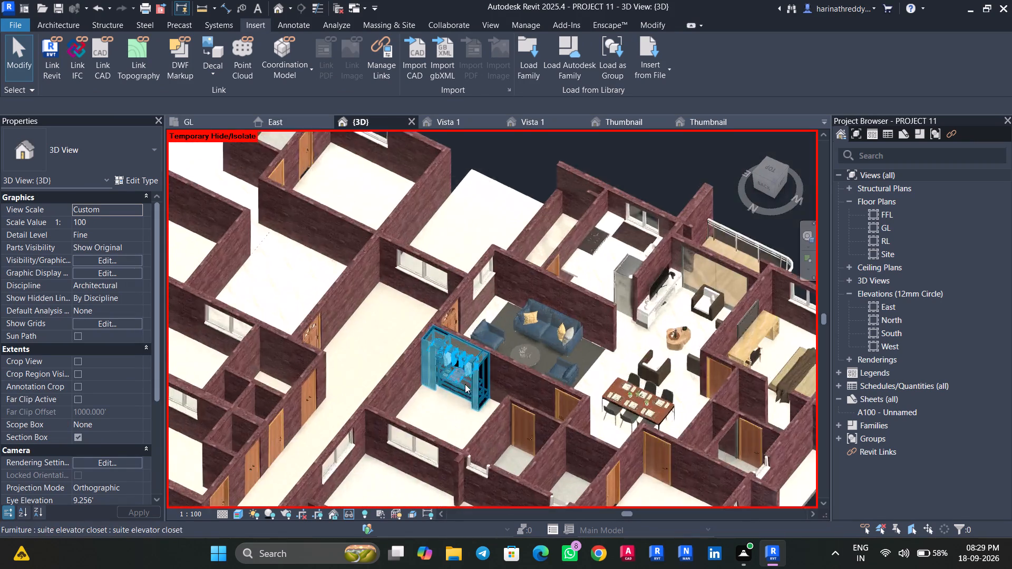
pyautogui.scroll(12, 465, 384)
pyautogui.scroll(-8, 439, 407)
pyautogui.scroll(1, 439, 407)
pyautogui.scroll(-3, 439, 407)
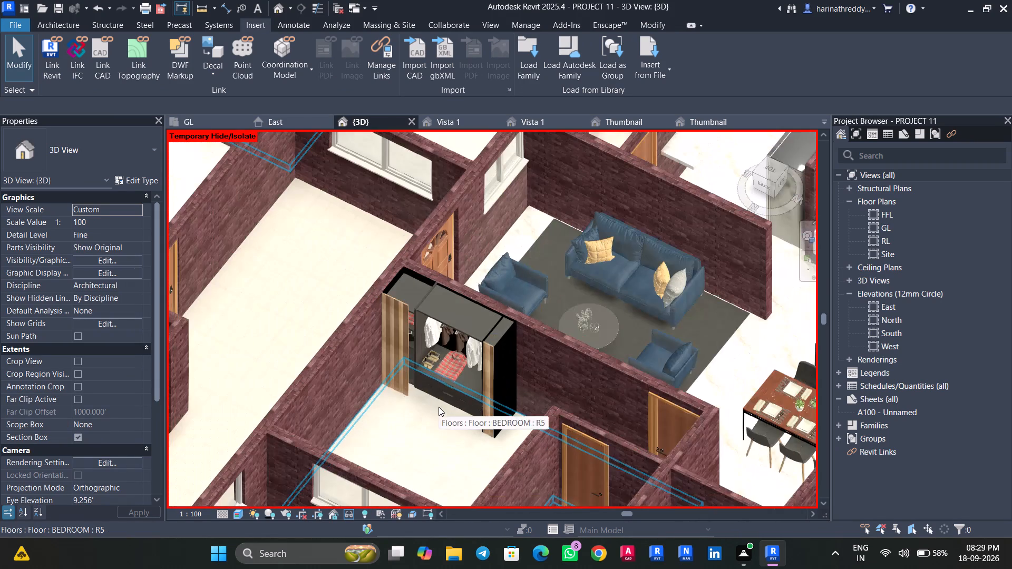
pyautogui.scroll(-7, 439, 407)
pyautogui.scroll(5, 439, 407)
pyautogui.moveTo(437, 407); pyautogui.dragTo(294, 349, button='middle')
pyautogui.press('Escape')
pyautogui.press('Escape')
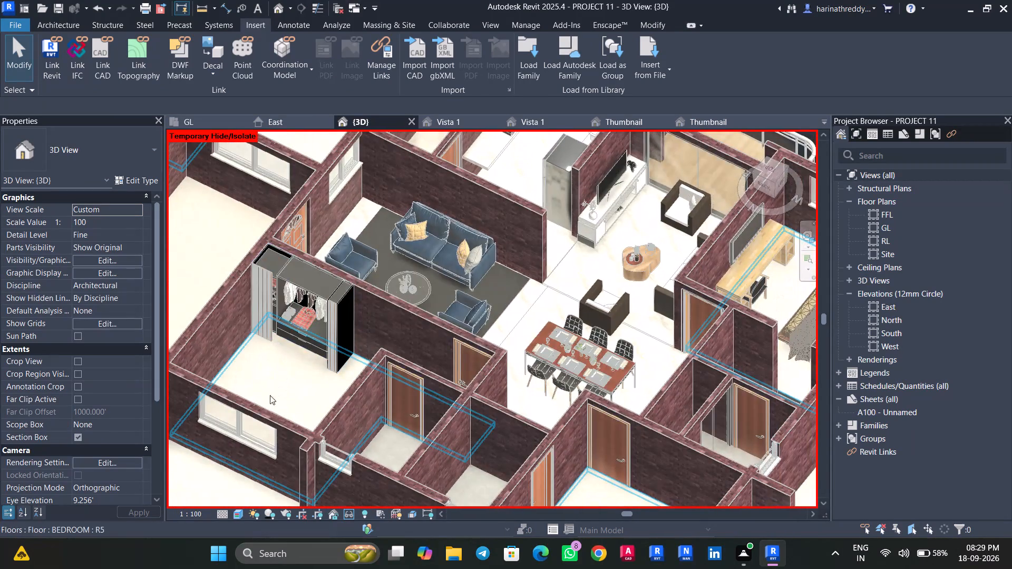
# In the GL floor plan, place a Basic_workdek_7034 desk in Bed Room-2's window-side corner, rotated to run along the lobby wall.
pyautogui.scroll(-6, 267, 397)
pyautogui.click(212, 123)
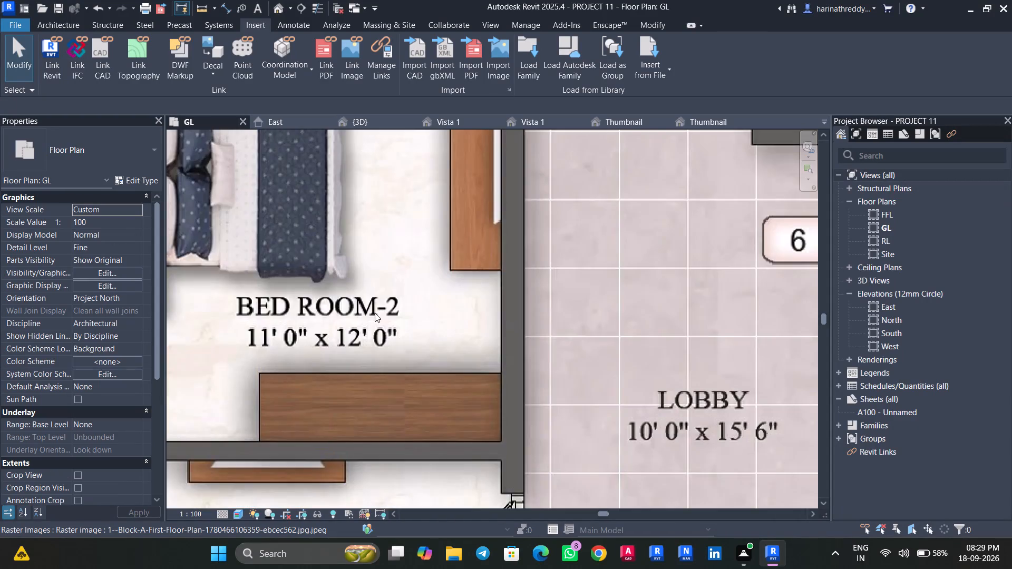
pyautogui.scroll(-6, 377, 315)
pyautogui.scroll(1, 377, 315)
pyautogui.write('cm')
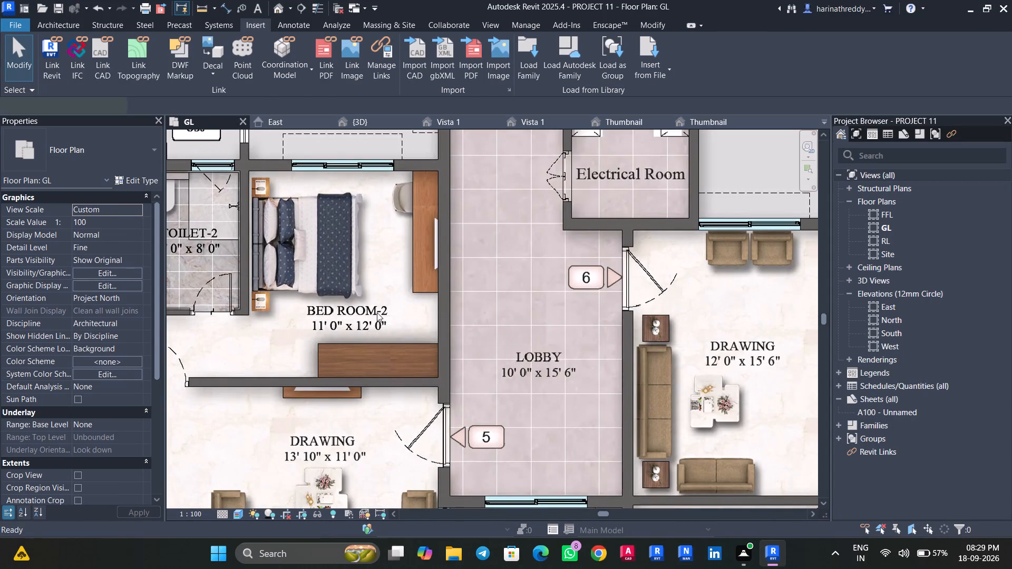
pyautogui.click(77, 152)
pyautogui.scroll(7, 104, 293)
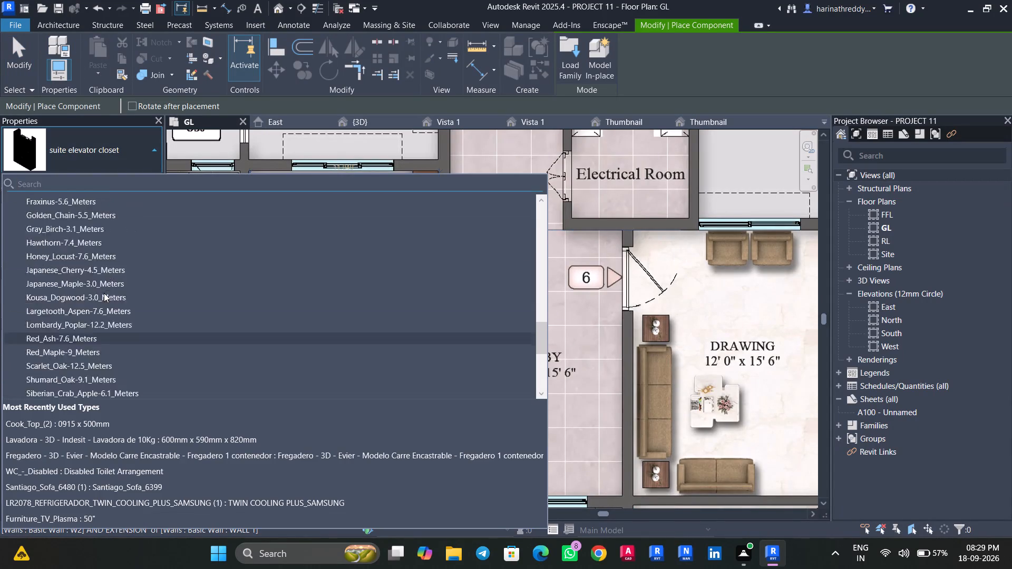
pyautogui.scroll(12, 104, 293)
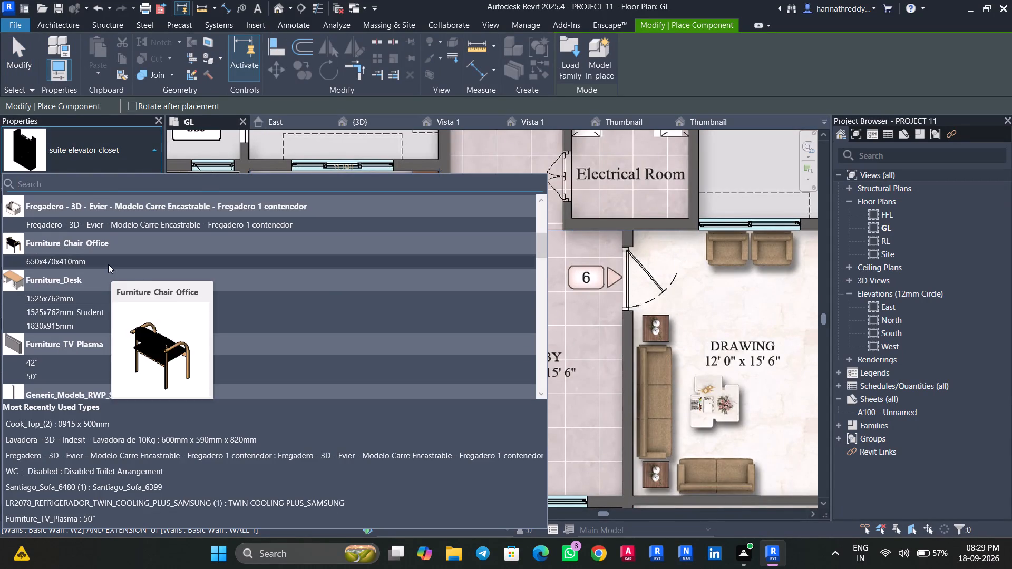
pyautogui.scroll(7, 117, 227)
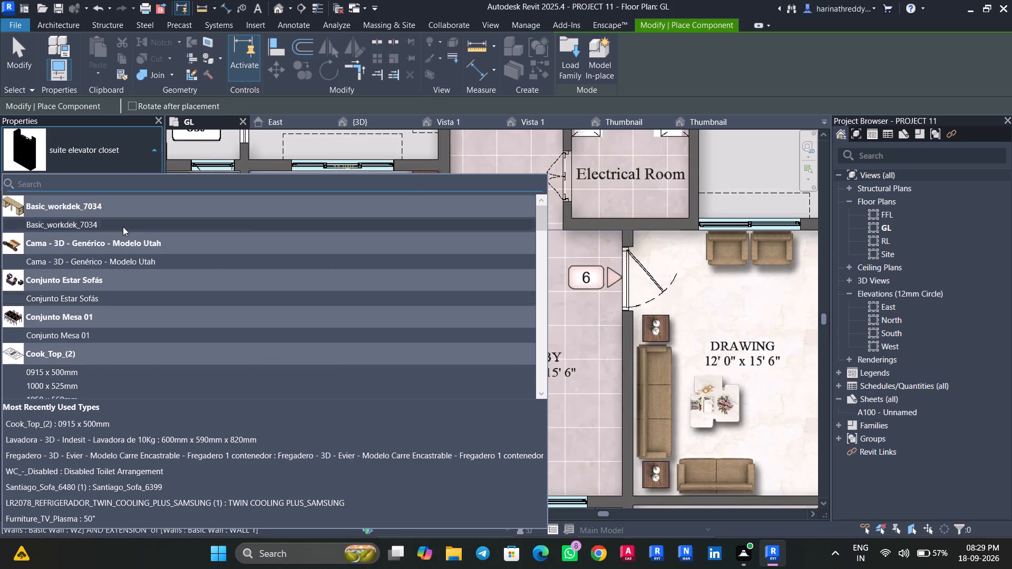
pyautogui.click(123, 227)
pyautogui.press('space')
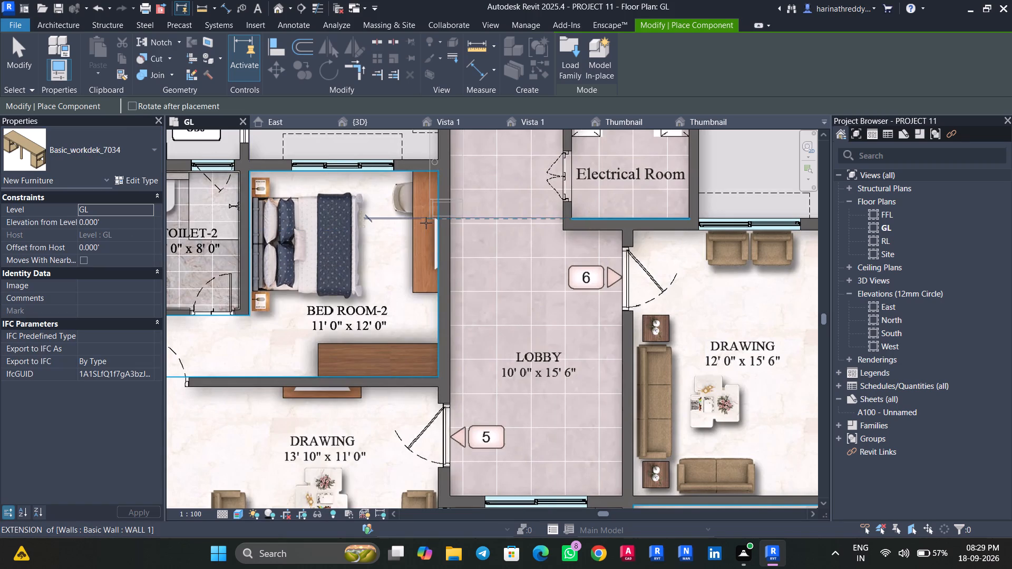
pyautogui.scroll(5, 423, 293)
pyautogui.press('space')
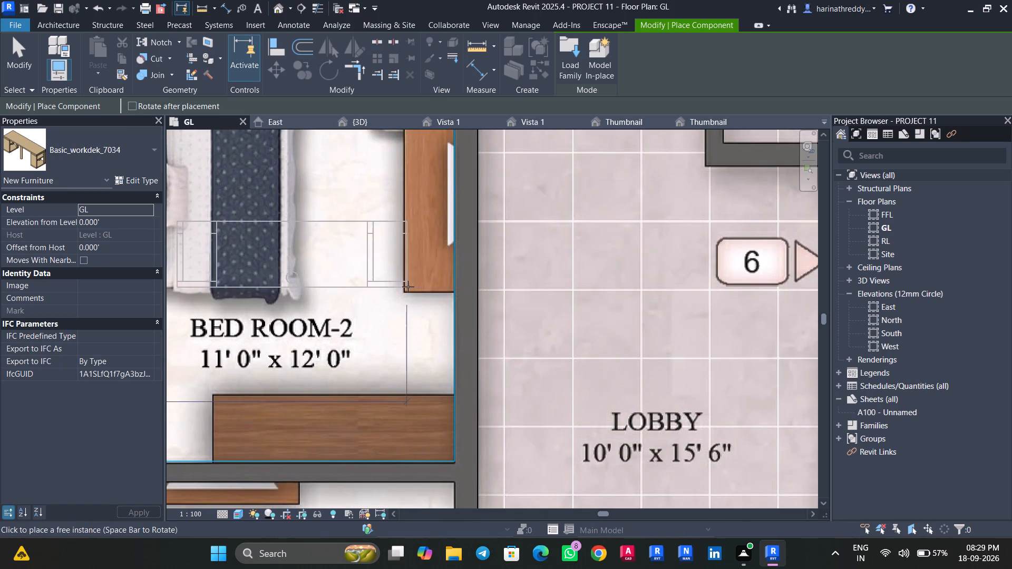
pyautogui.press('space')
pyautogui.moveTo(421, 224); pyautogui.dragTo(423, 414, button='middle')
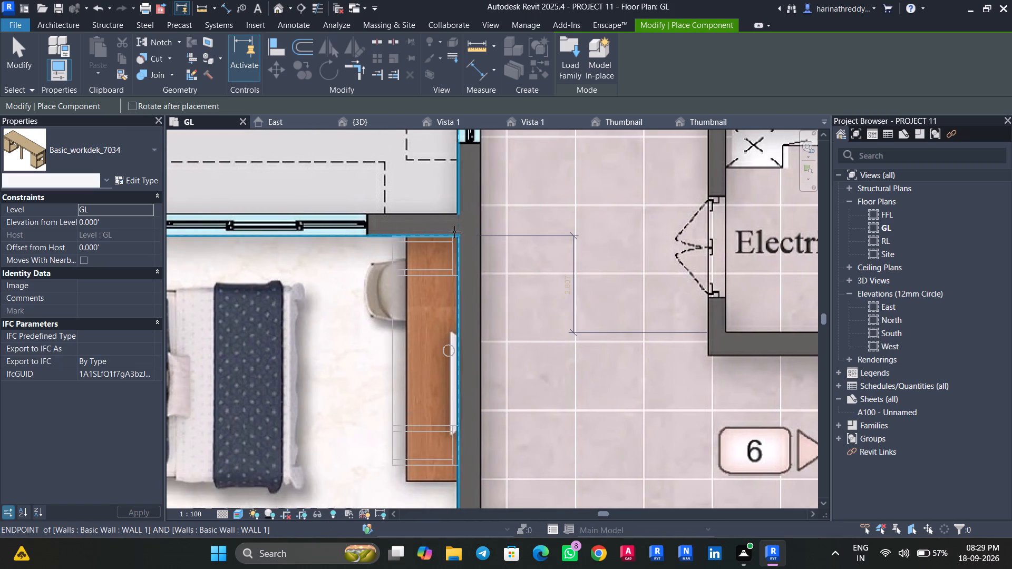
pyautogui.click(456, 234)
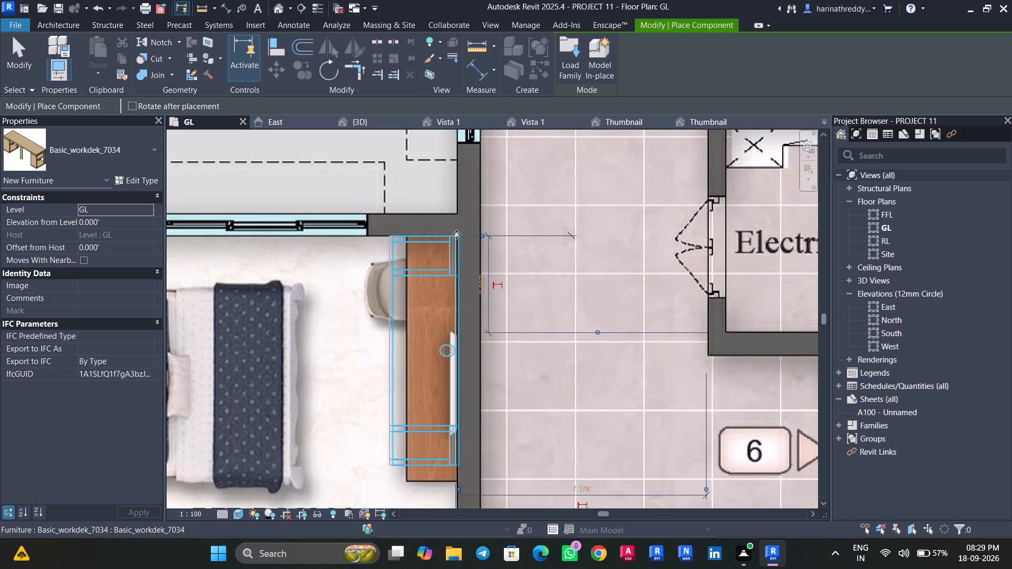
# Place another Basic_workdek_7034 desk in Bed Room-1, rotated to sit lengthwise against the M.Toilet wall over the drawn desk unit.
pyautogui.scroll(-11, 456, 234)
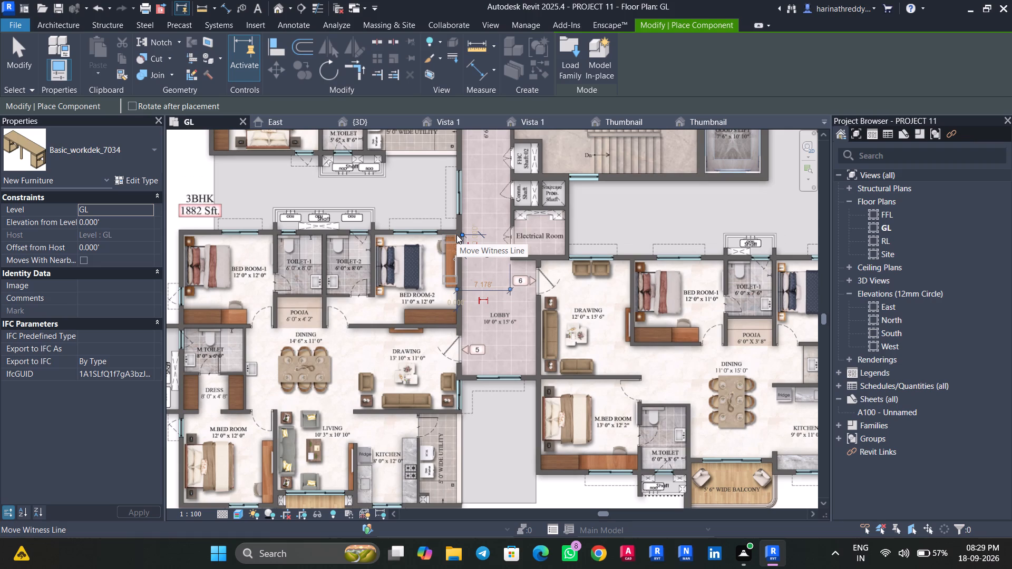
pyautogui.scroll(9, 210, 319)
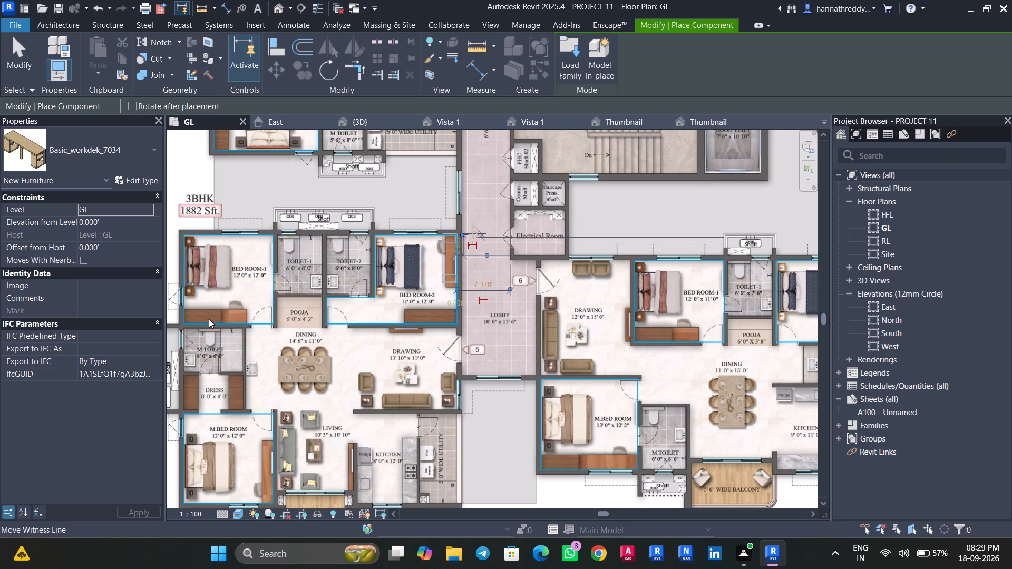
pyautogui.scroll(6, 209, 317)
pyautogui.moveTo(209, 315); pyautogui.dragTo(557, 282, button='middle')
pyautogui.scroll(-2, 557, 282)
pyautogui.scroll(1, 557, 282)
pyautogui.scroll(-2, 557, 282)
pyautogui.press('space')
pyautogui.press('space')
pyautogui.press('space')
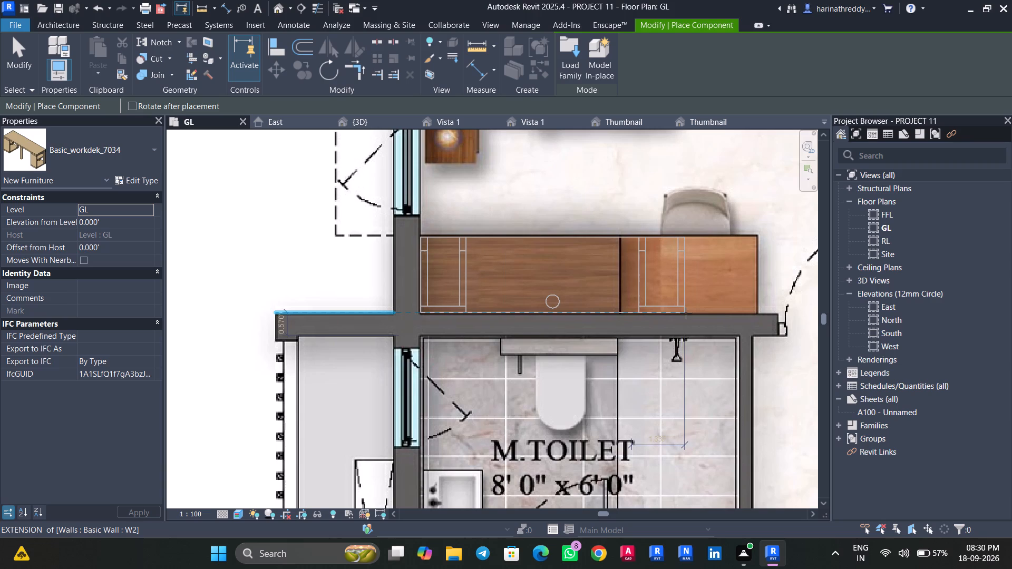
pyautogui.click(686, 313)
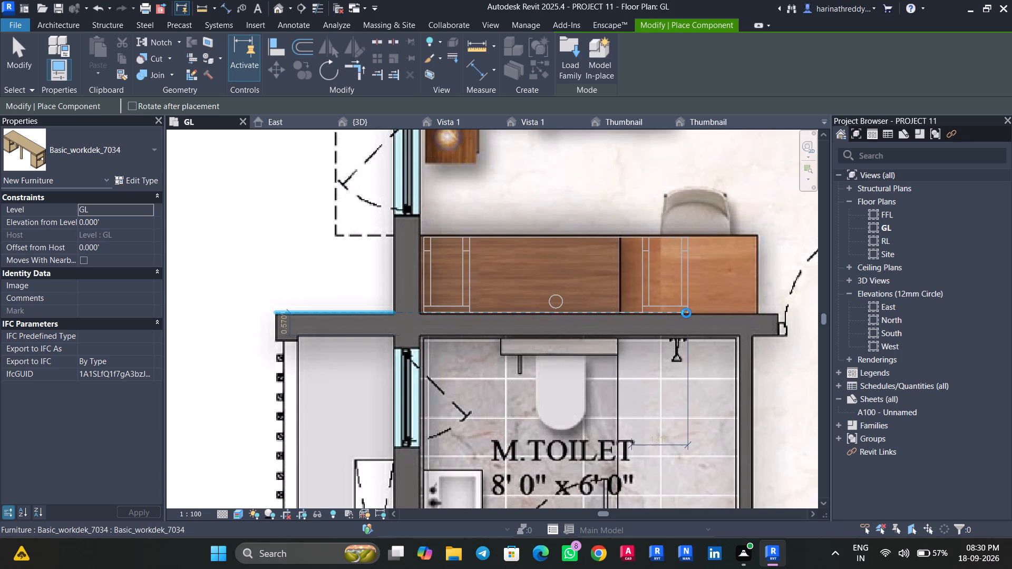
pyautogui.scroll(-9, 575, 347)
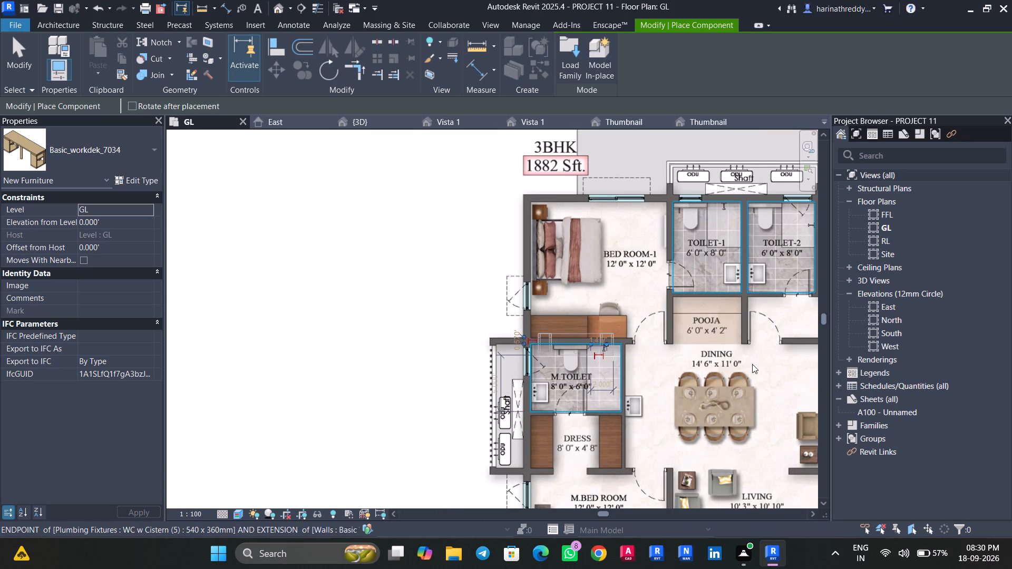
pyautogui.moveTo(724, 370); pyautogui.dragTo(491, 365, button='middle')
pyautogui.press('Escape')
pyautogui.press('Escape')
# Place a 50" Furniture_TV_Plasma against the lobby wall in Bed Room-2, rotated to match the TV drawn above the desk.
pyautogui.press('c')
pyautogui.press('m')
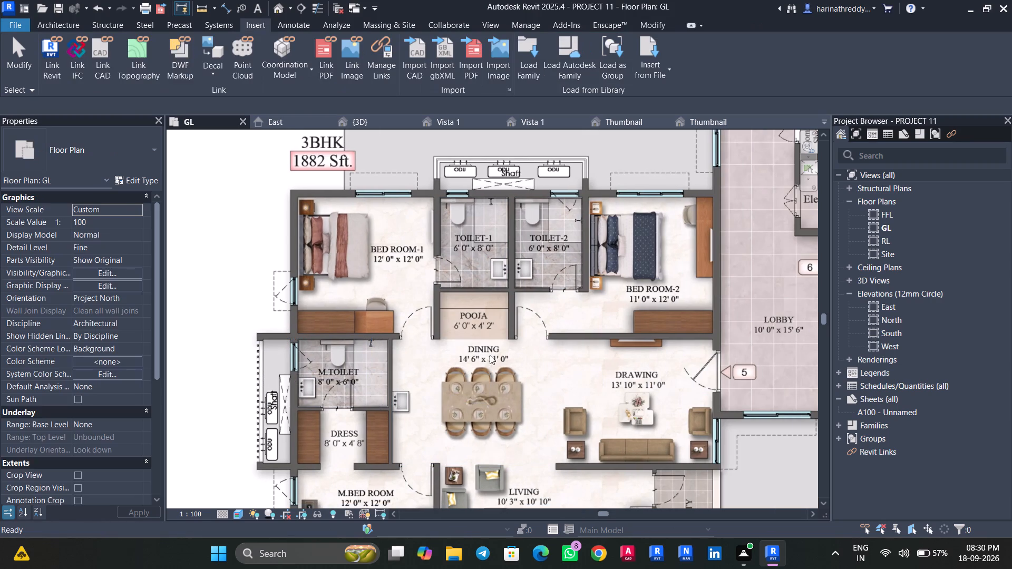
pyautogui.click(64, 162)
pyautogui.scroll(4, 86, 281)
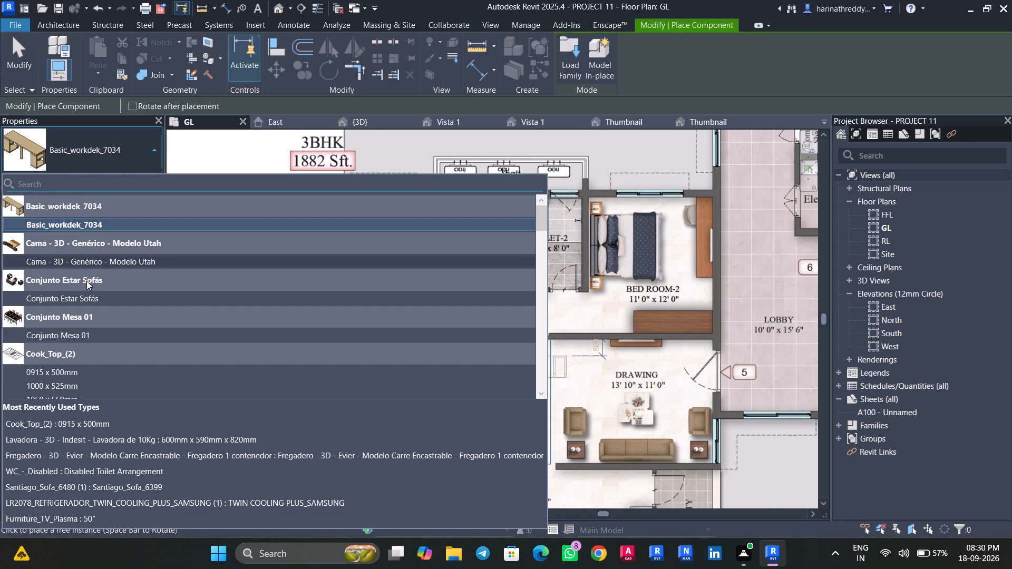
pyautogui.scroll(4, 95, 298)
pyautogui.scroll(-4, 95, 298)
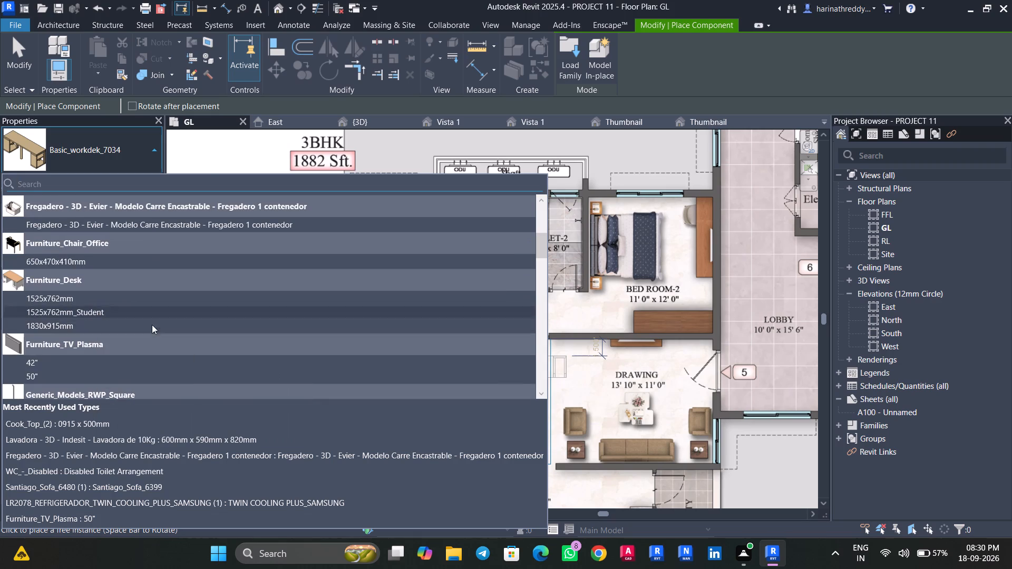
pyautogui.click(99, 371)
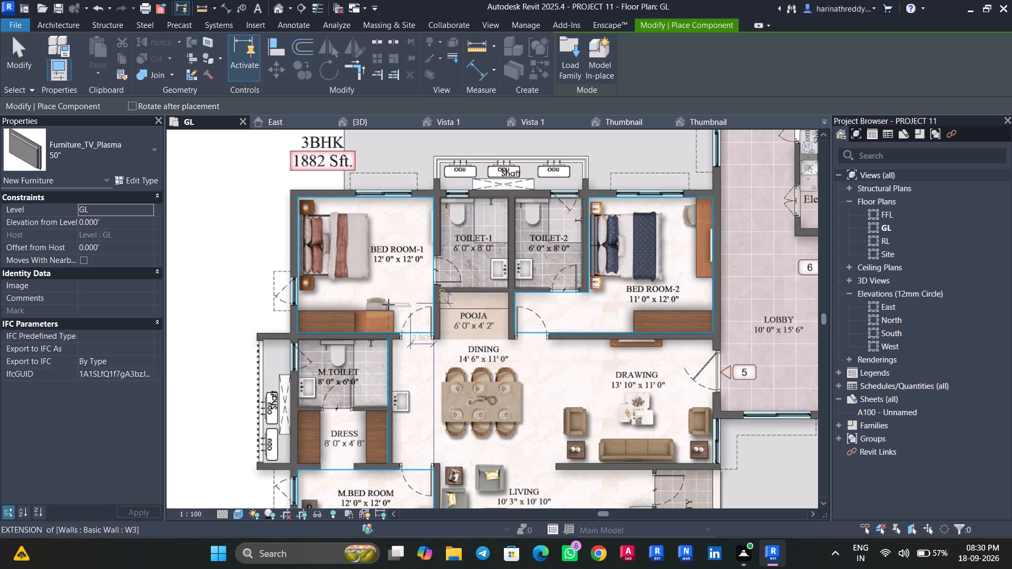
pyautogui.scroll(8, 315, 343)
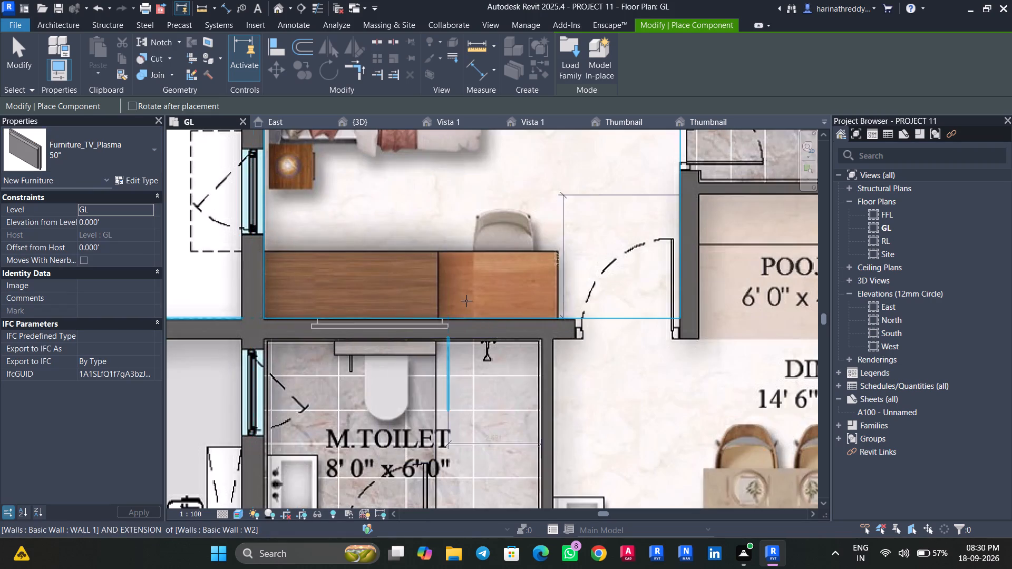
pyautogui.moveTo(509, 290); pyautogui.dragTo(153, 568, button='middle')
pyautogui.moveTo(479, 366); pyautogui.dragTo(42, 472, button='middle')
pyautogui.scroll(1, 42, 472)
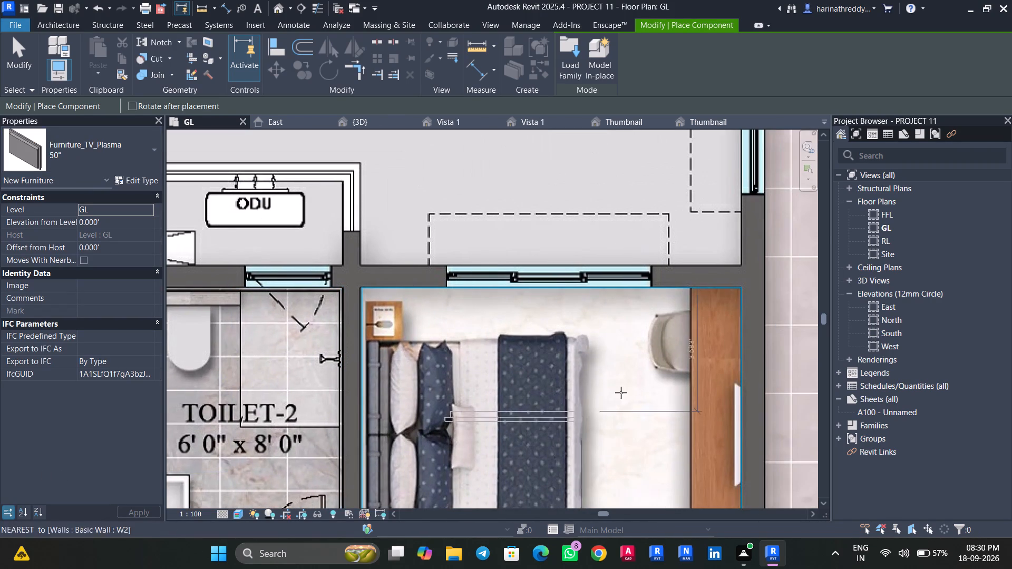
pyautogui.press('space')
pyautogui.press('space')
pyautogui.press('space')
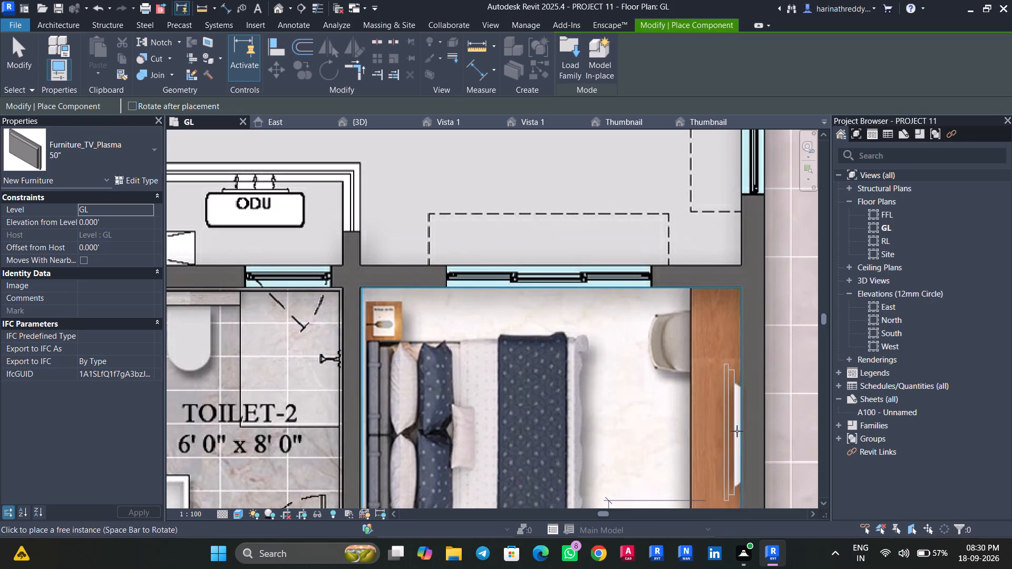
pyautogui.click(741, 432)
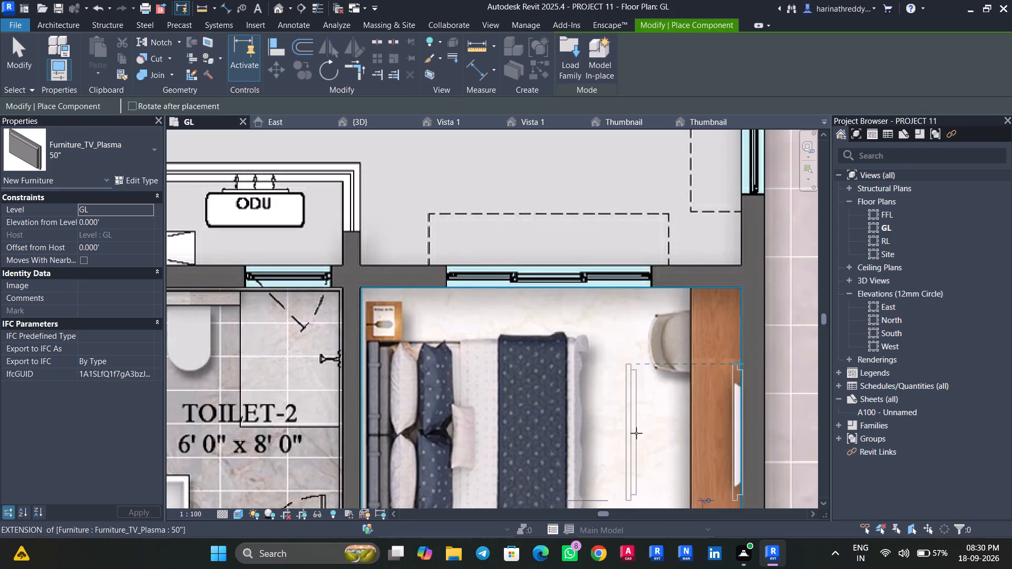
pyautogui.press('Escape')
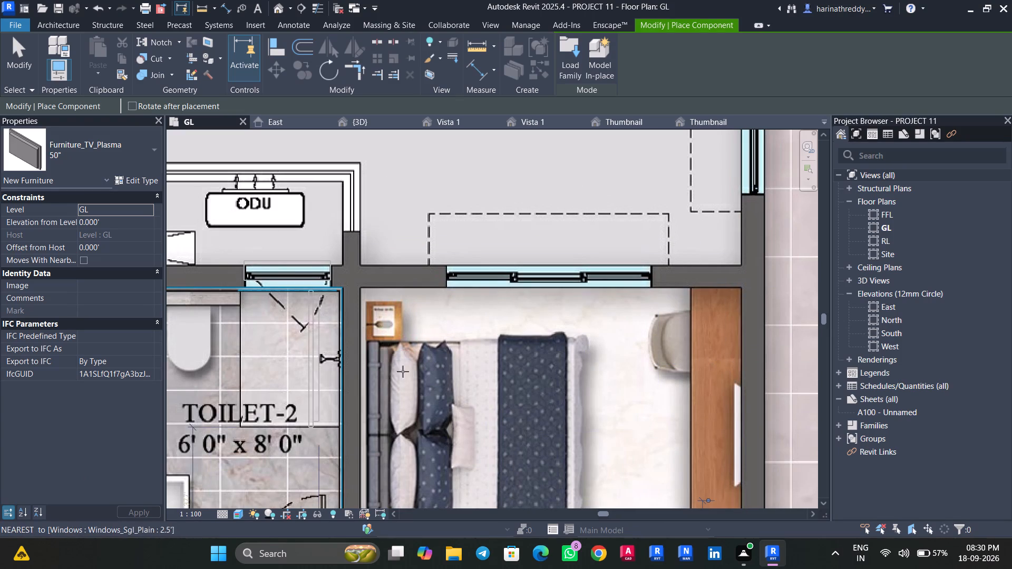
pyautogui.press('Escape')
# Set the Bed Room-2 plasma TV's elevation from level to 2.5'.
pyautogui.press('Tab')
pyautogui.press('Tab')
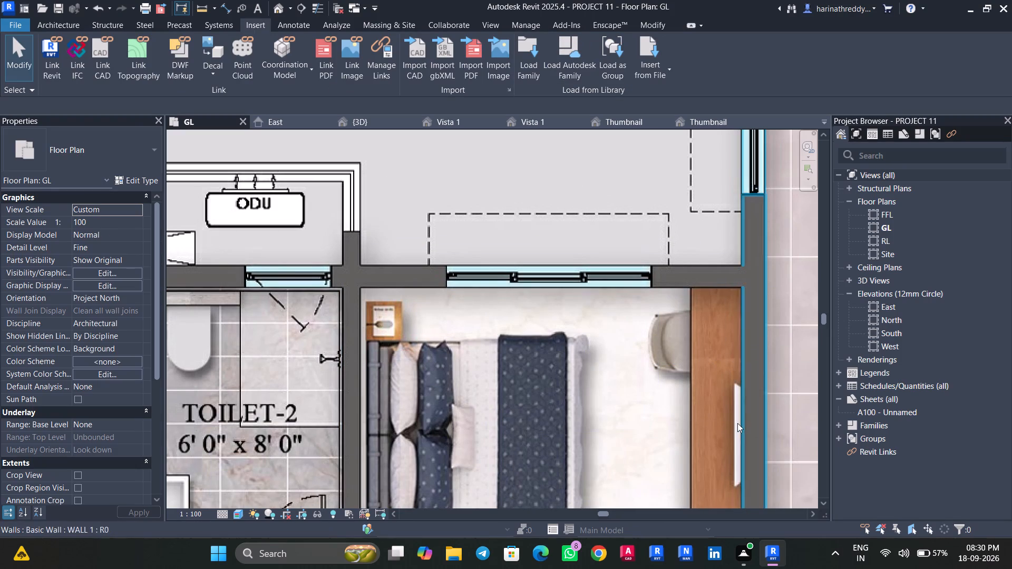
pyautogui.click(735, 424)
pyautogui.click(131, 223)
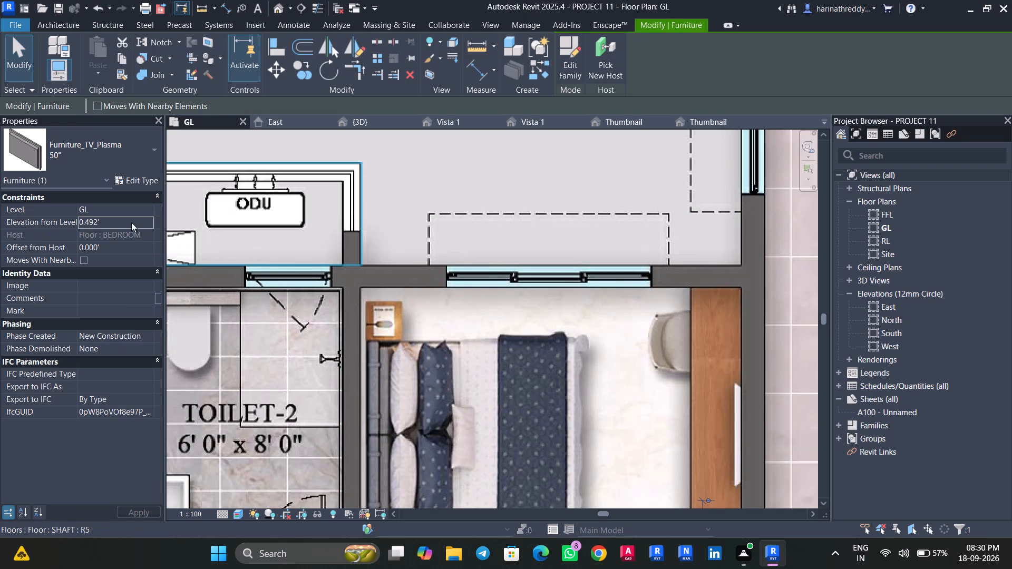
pyautogui.write("2.5'")
pyautogui.press('Return')
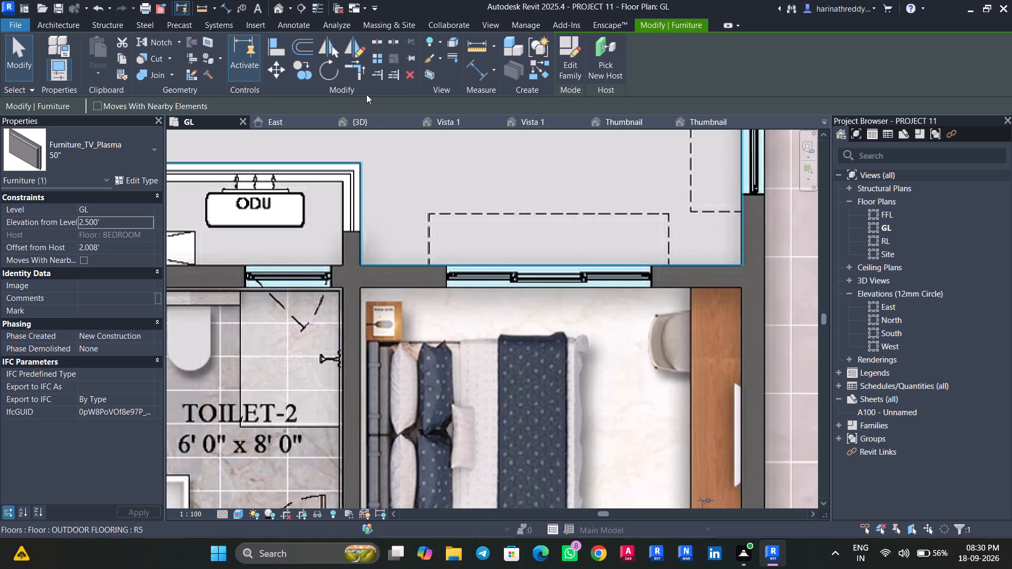
# In the 3D view, nudge the Bed Room-2 plasma TV along the lobby wall away from the closet, towards the desk's middle.
pyautogui.click(363, 116)
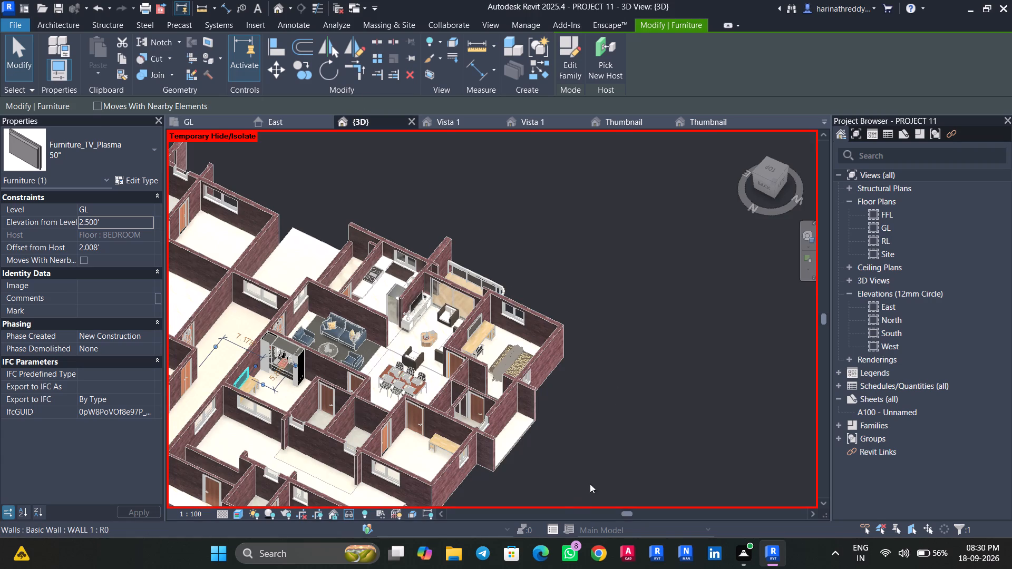
pyautogui.keyDown('shift'); pyautogui.moveTo(606, 472); pyautogui.dragTo(491, 428, button='middle'); pyautogui.keyUp('shift')
pyautogui.press('Escape')
pyautogui.scroll(5, 242, 386)
pyautogui.scroll(-1, 241, 388)
pyautogui.scroll(4, 241, 388)
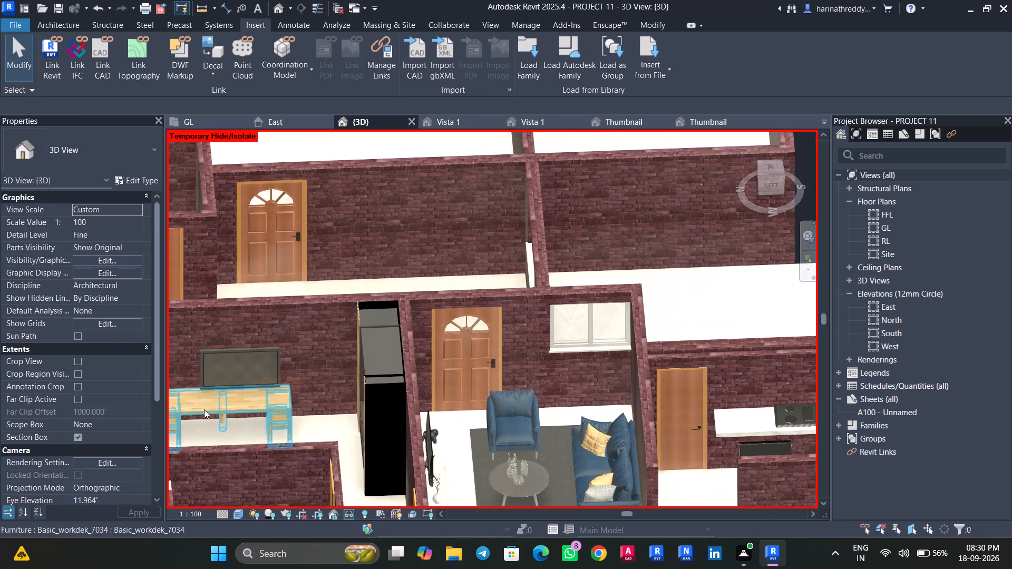
pyautogui.scroll(4, 204, 409)
pyautogui.click(239, 362)
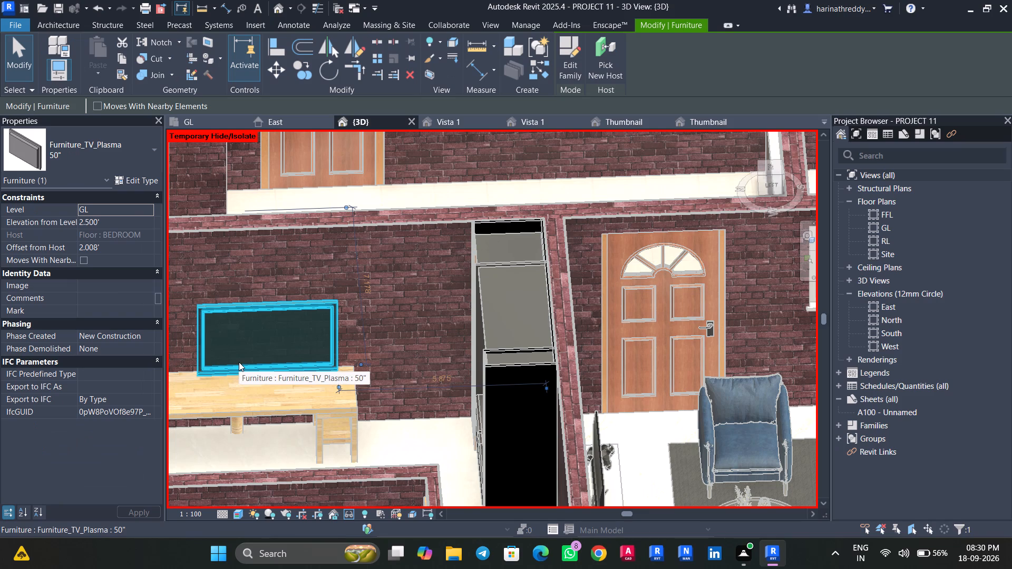
pyautogui.press('Left')
pyautogui.press('Left')
pyautogui.press('Left')
pyautogui.press('Left')
pyautogui.press('Left')
pyautogui.press('Left')
pyautogui.press('Left')
pyautogui.press('Left')
pyautogui.press('Left')
pyautogui.press('Left')
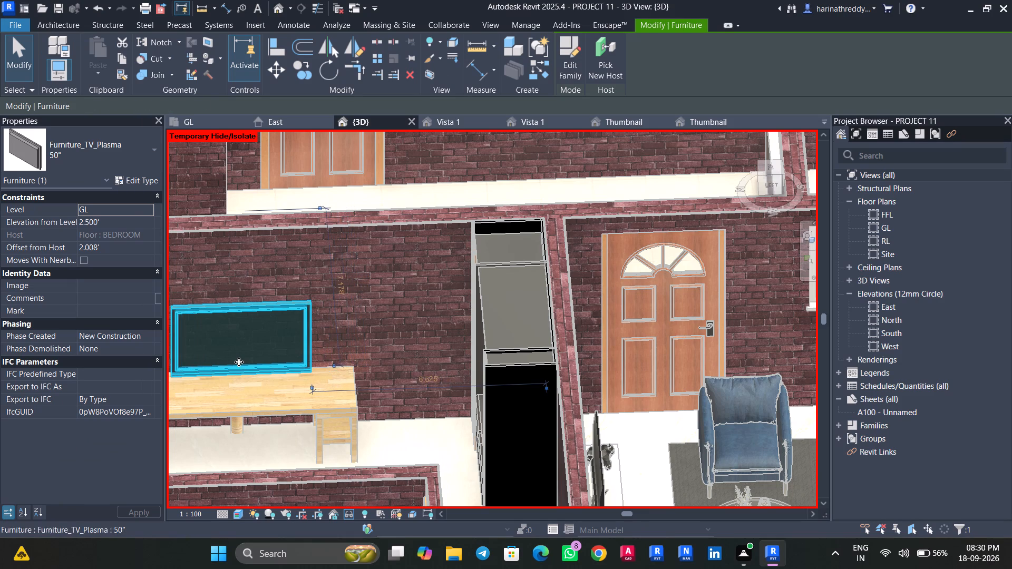
pyautogui.scroll(-8, 255, 375)
pyautogui.press('Escape')
pyautogui.press('Escape')
# Examine the furnished apartment in the 3D view, from Bed Room-2 across to the drawing room and kitchen.
pyautogui.scroll(-3, 648, 288)
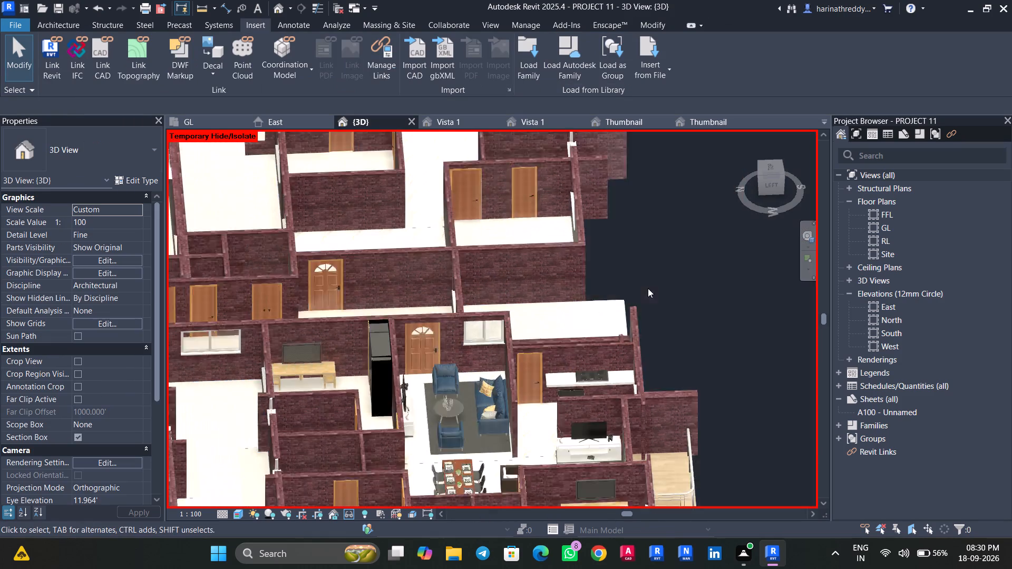
pyautogui.keyDown('shift'); pyautogui.moveTo(750, 264); pyautogui.dragTo(552, 315, button='middle'); pyautogui.keyUp('shift')
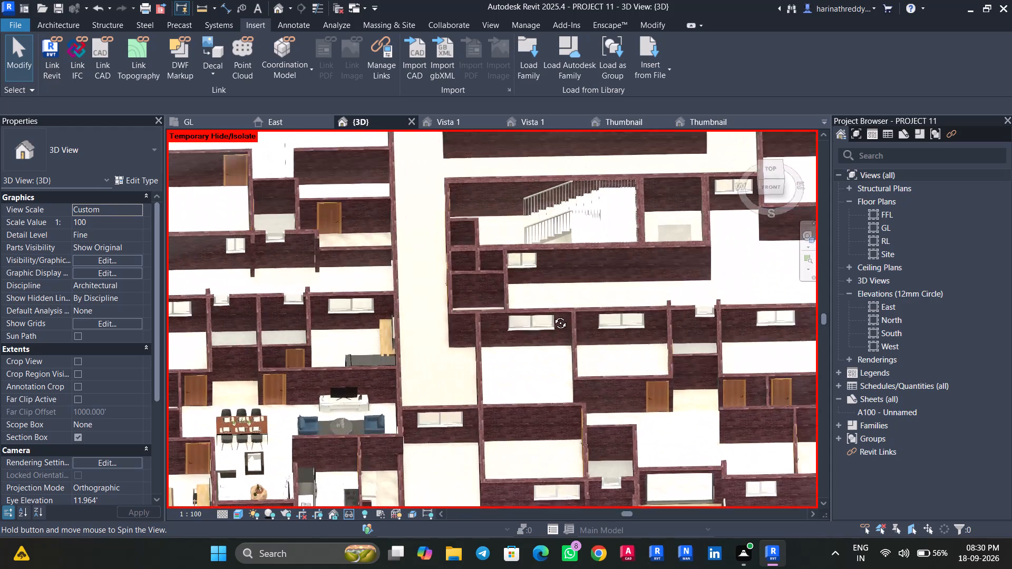
pyautogui.keyDown('shift'); pyautogui.moveTo(552, 315); pyautogui.dragTo(693, 344, button='middle'); pyautogui.keyUp('shift')
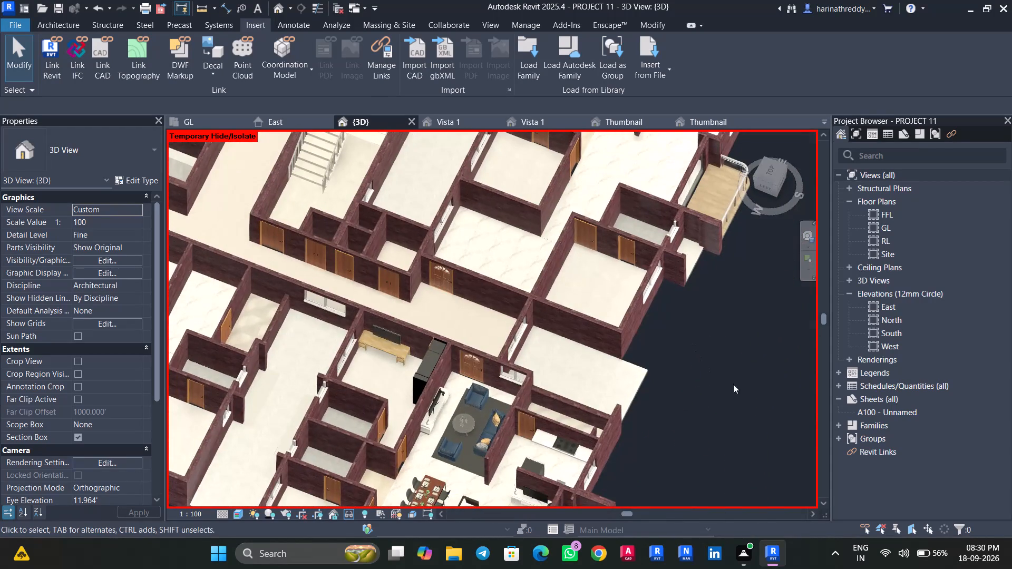
pyautogui.moveTo(708, 423); pyautogui.dragTo(685, 281, button='middle')
pyautogui.scroll(8, 675, 285)
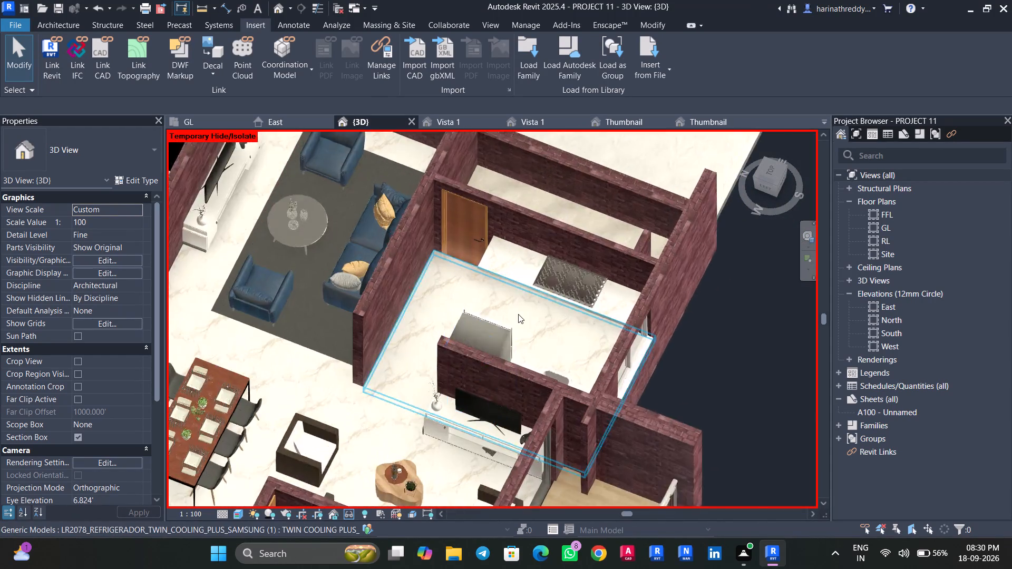
pyautogui.scroll(6, 518, 314)
pyautogui.scroll(-1, 518, 314)
pyautogui.scroll(2, 518, 314)
pyautogui.scroll(-11, 518, 314)
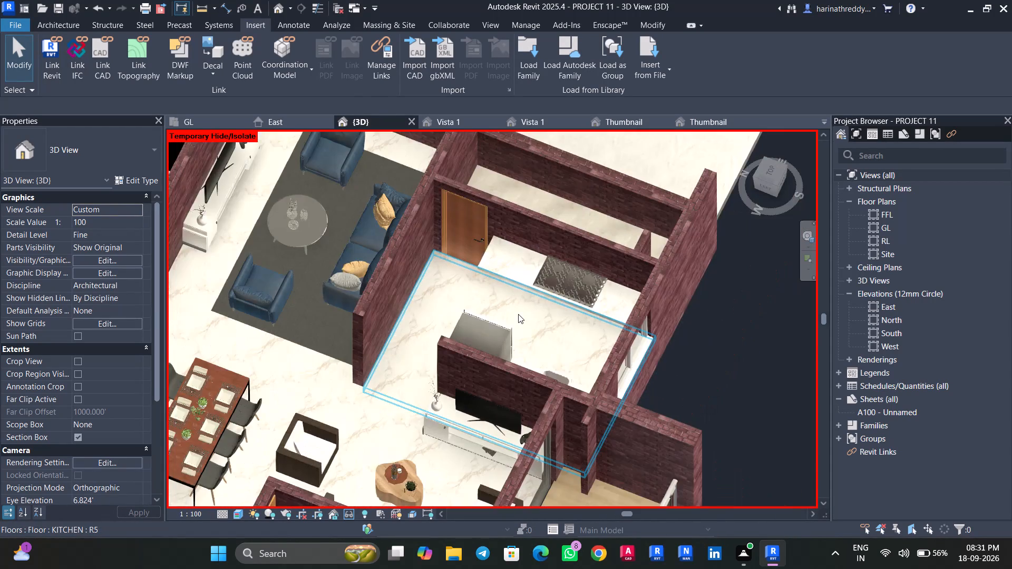
# Examine the 3D model against the GL floor plan around Bed Room-1 and Bed Room-2 for remaining furniture.
pyautogui.scroll(-1, 518, 314)
pyautogui.keyDown('shift'); pyautogui.moveTo(740, 376); pyautogui.dragTo(683, 363, button='middle'); pyautogui.keyUp('shift')
pyautogui.moveTo(664, 390); pyautogui.dragTo(825, 277, button='middle')
pyautogui.keyDown('shift'); pyautogui.moveTo(812, 310); pyautogui.dragTo(789, 343, button='middle'); pyautogui.keyUp('shift')
pyautogui.scroll(-6, 722, 396)
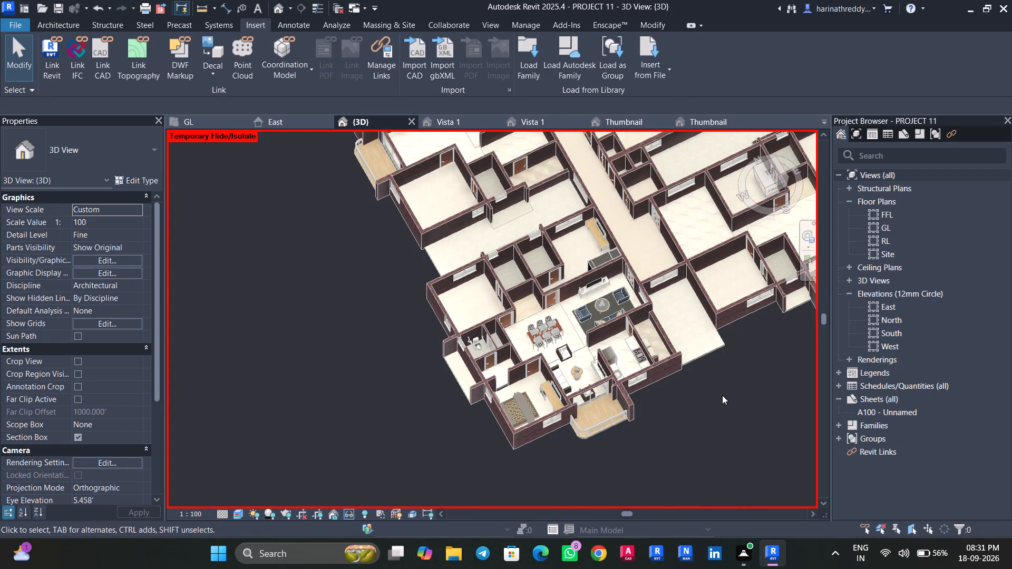
pyautogui.scroll(-4, 722, 395)
pyautogui.scroll(9, 524, 283)
pyautogui.moveTo(533, 343); pyautogui.dragTo(301, 287, button='middle')
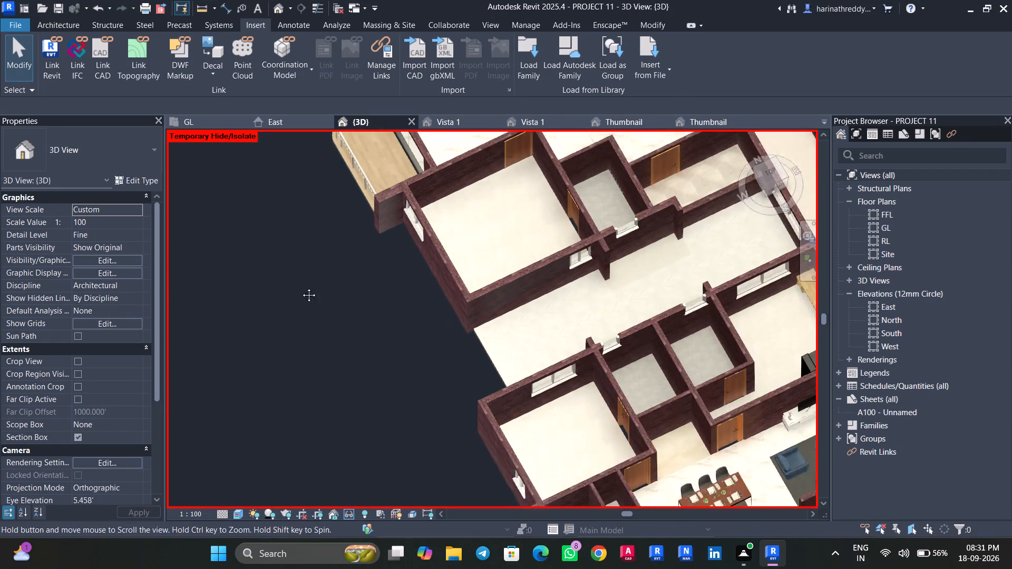
pyautogui.moveTo(301, 287); pyautogui.dragTo(279, 270, button='middle')
pyautogui.scroll(3, 325, 332)
pyautogui.moveTo(383, 378); pyautogui.dragTo(181, 206, button='middle')
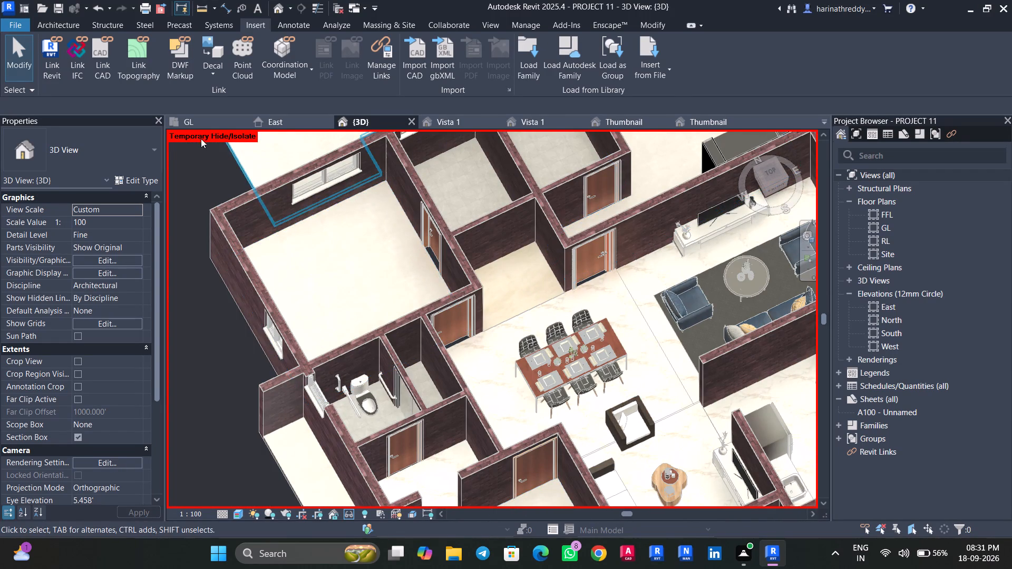
pyautogui.click(202, 126)
pyautogui.scroll(-6, 282, 264)
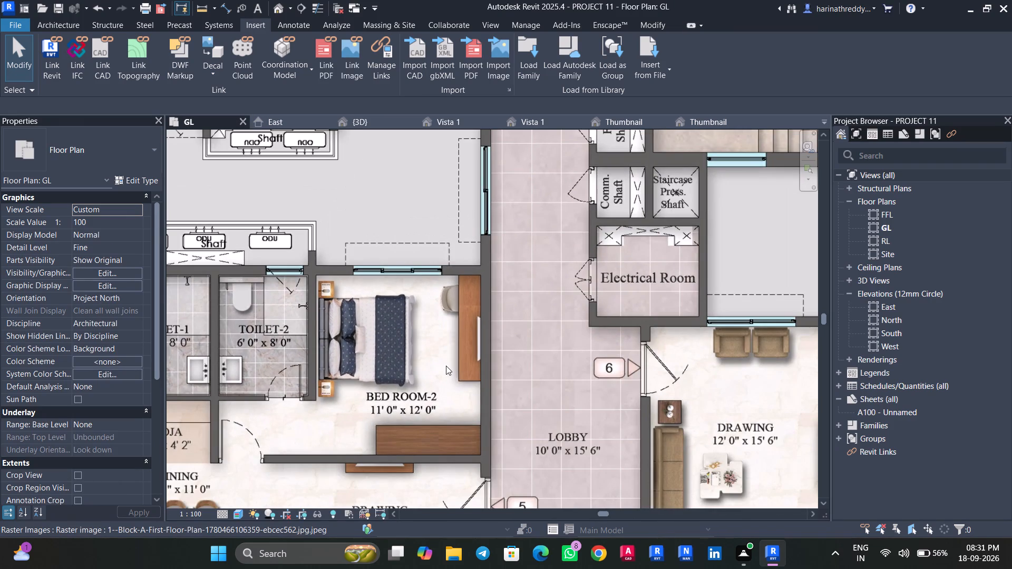
pyautogui.scroll(3, 448, 362)
pyautogui.scroll(-8, 448, 364)
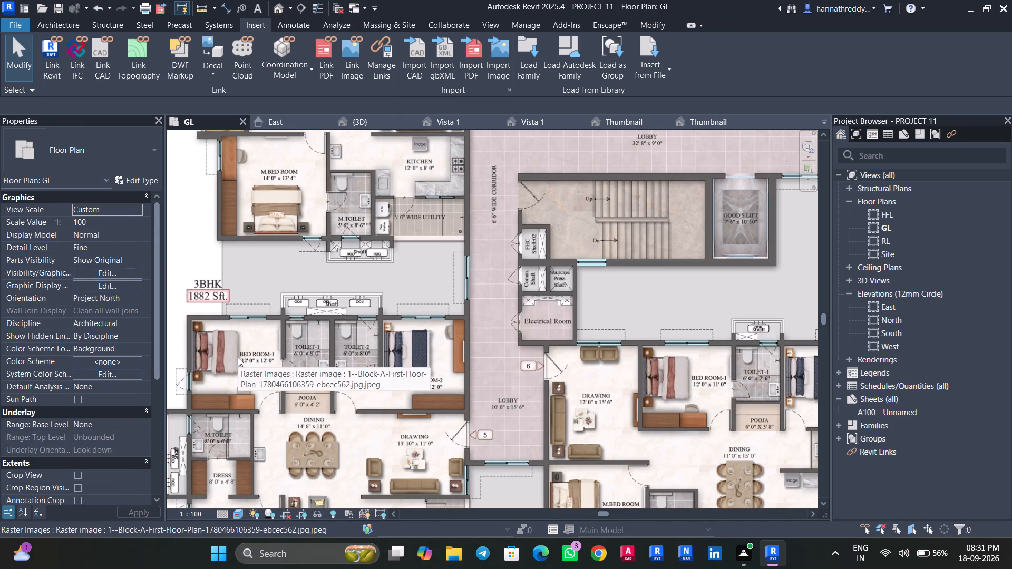
pyautogui.scroll(3, 238, 356)
pyautogui.moveTo(254, 374); pyautogui.dragTo(299, 311, button='middle')
pyautogui.scroll(4, 284, 342)
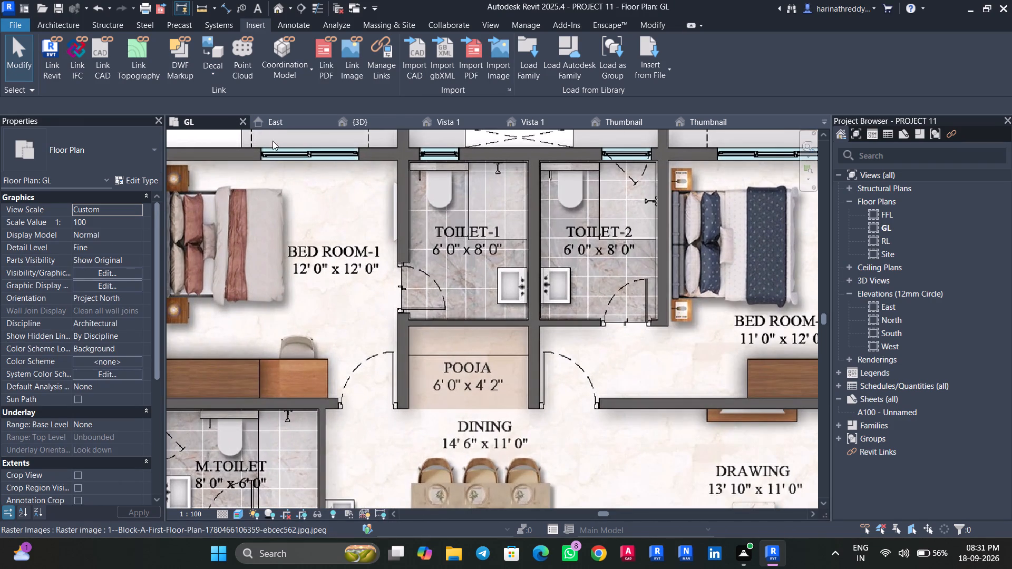
pyautogui.click(365, 122)
pyautogui.scroll(-4, 234, 406)
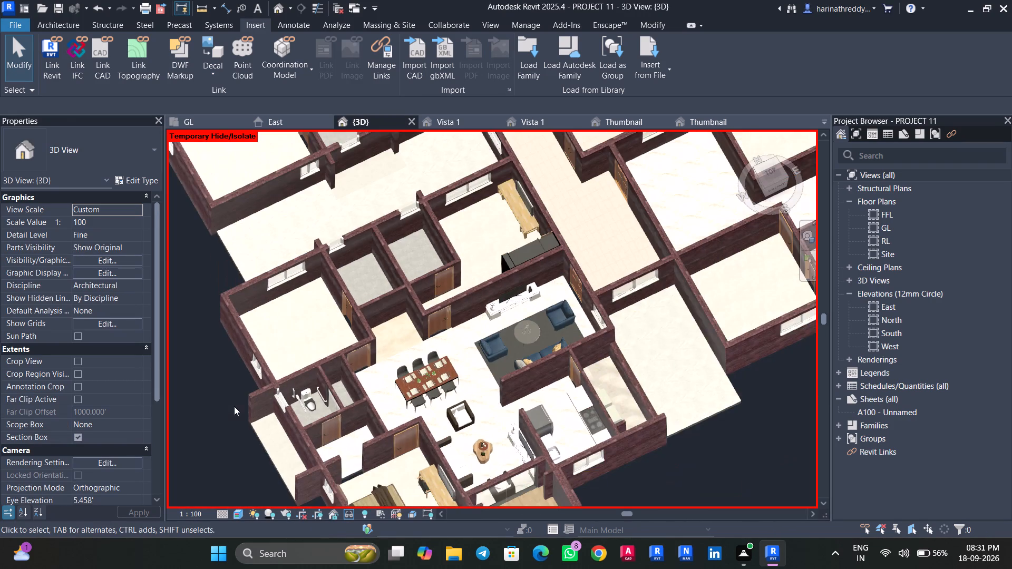
pyautogui.scroll(-3, 201, 461)
pyautogui.moveTo(205, 461); pyautogui.dragTo(315, 448, button='middle')
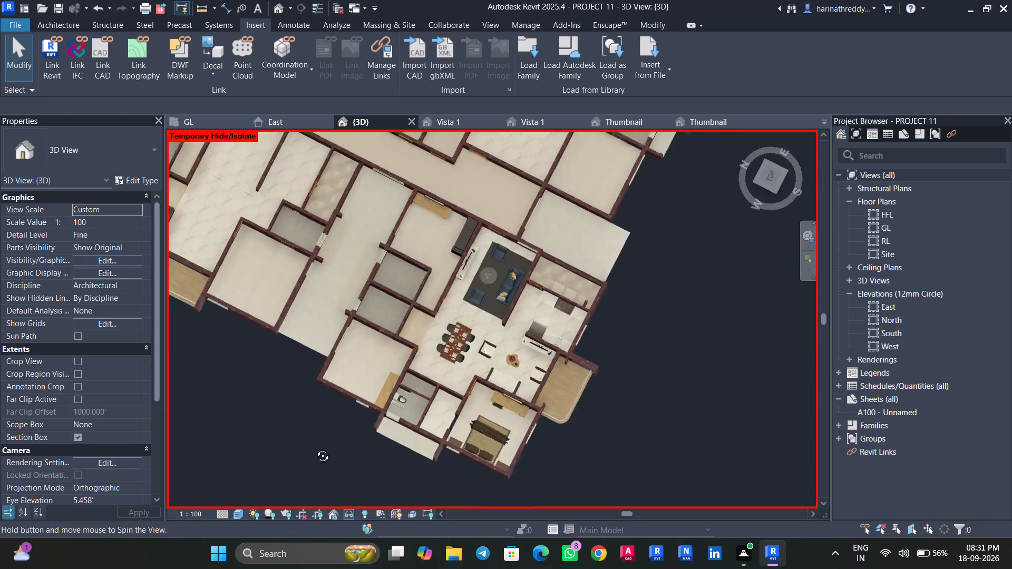
pyautogui.moveTo(315, 448); pyautogui.dragTo(442, 321, button='middle')
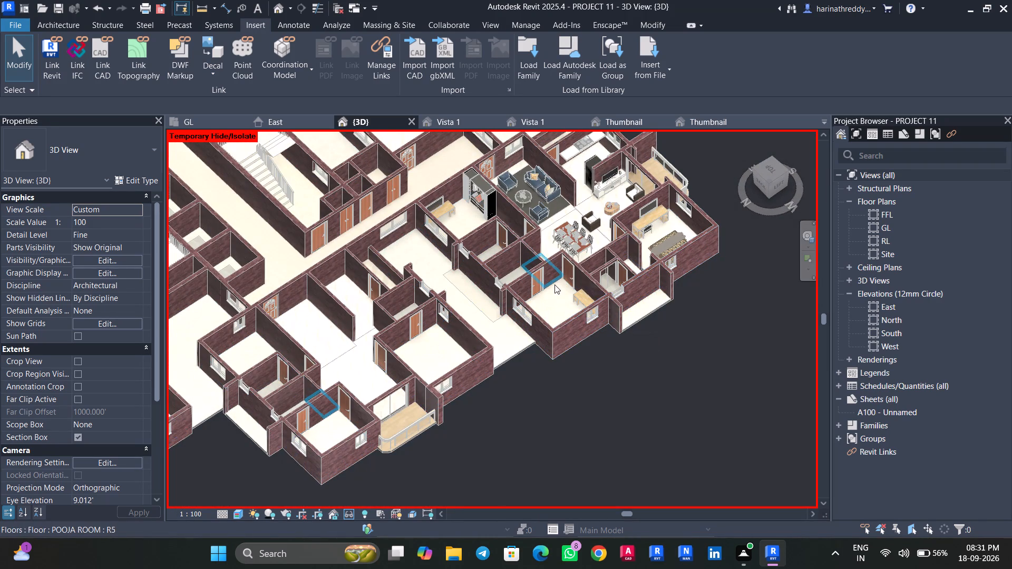
pyautogui.scroll(5, 441, 373)
pyautogui.moveTo(600, 372); pyautogui.dragTo(505, 458, button='middle')
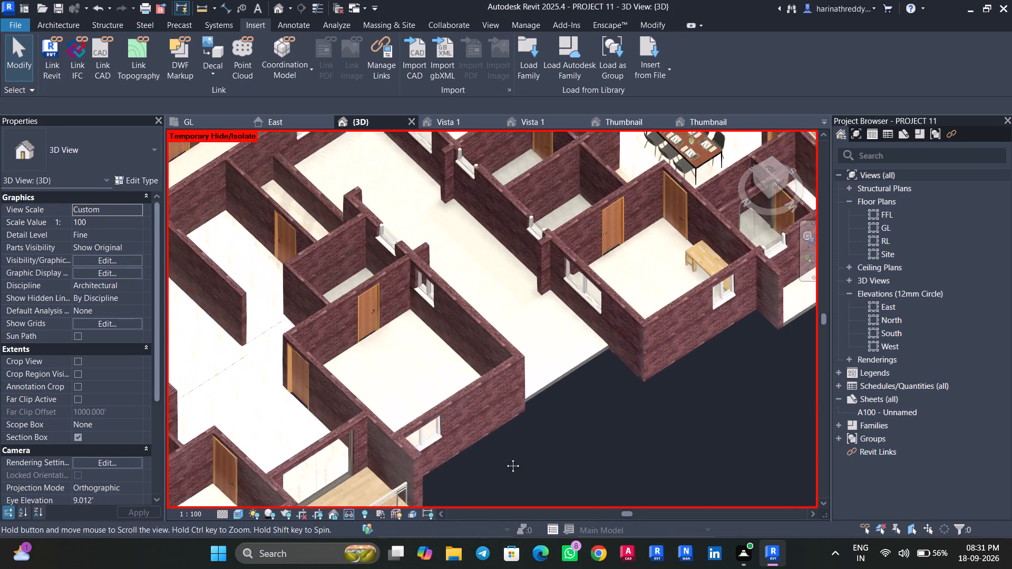
pyautogui.moveTo(505, 458); pyautogui.dragTo(473, 479, button='middle')
# On the GL plan, place a 650x470x410mm Furniture_Chair_Office at the Bed Room-2 desk, rotated to match the drawn chair.
pyautogui.click(207, 125)
pyautogui.scroll(-6, 355, 304)
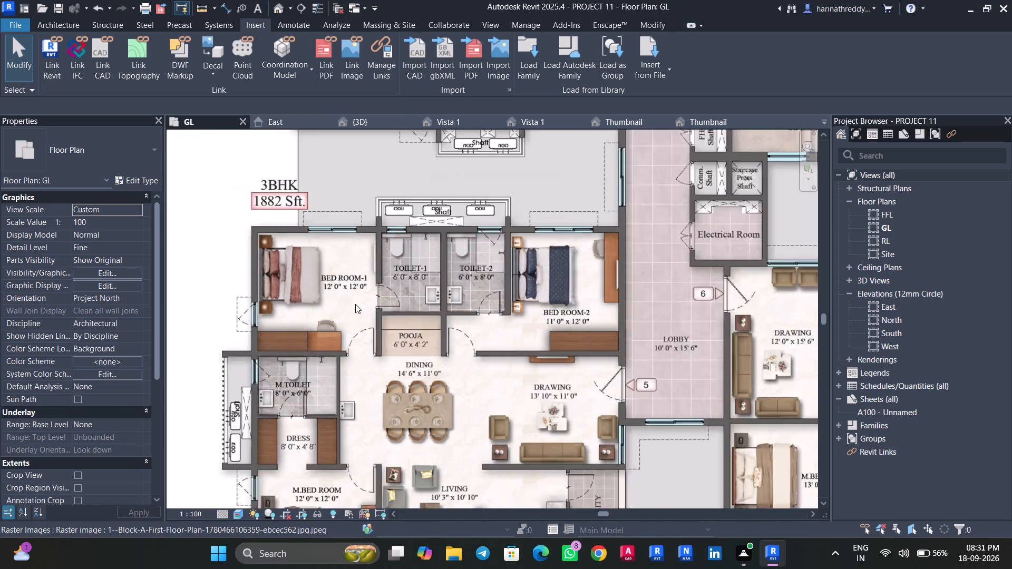
pyautogui.scroll(-2, 355, 304)
pyautogui.scroll(4, 346, 325)
pyautogui.moveTo(351, 327); pyautogui.dragTo(376, 322, button='middle')
pyautogui.write('cm')
pyautogui.click(99, 154)
pyautogui.scroll(6, 73, 270)
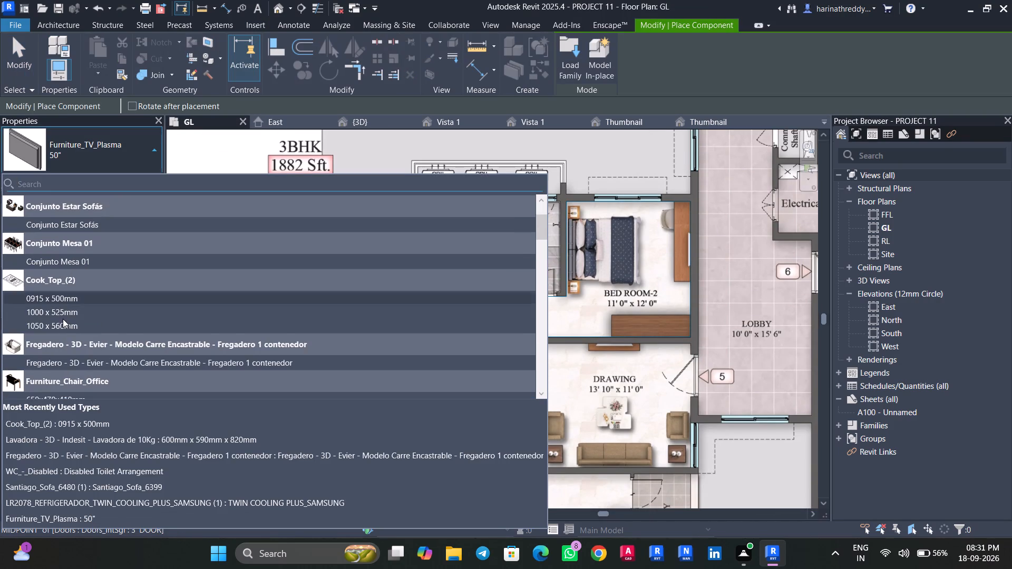
pyautogui.click(60, 390)
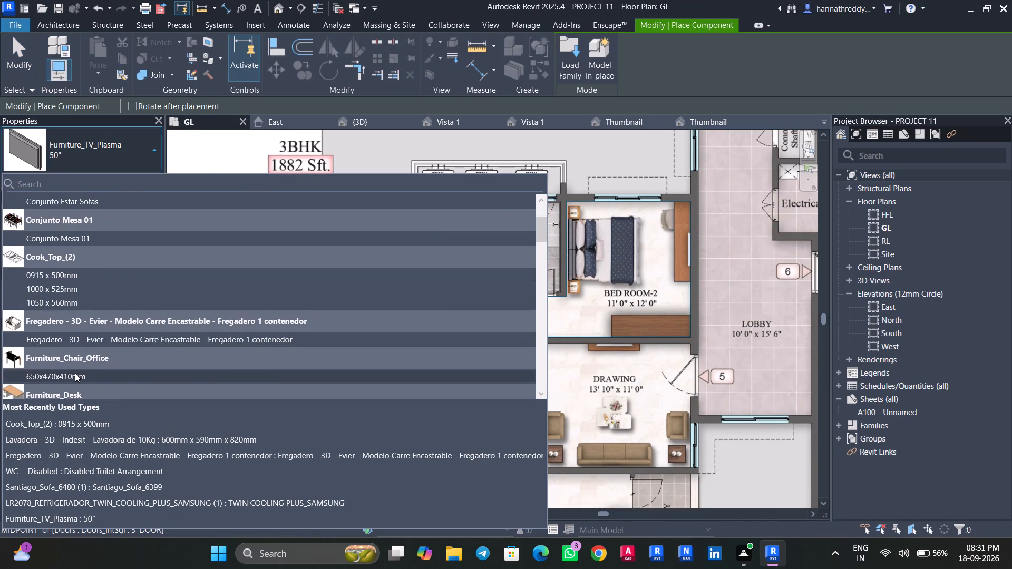
pyautogui.click(75, 372)
pyautogui.moveTo(589, 273); pyautogui.dragTo(437, 272, button='middle')
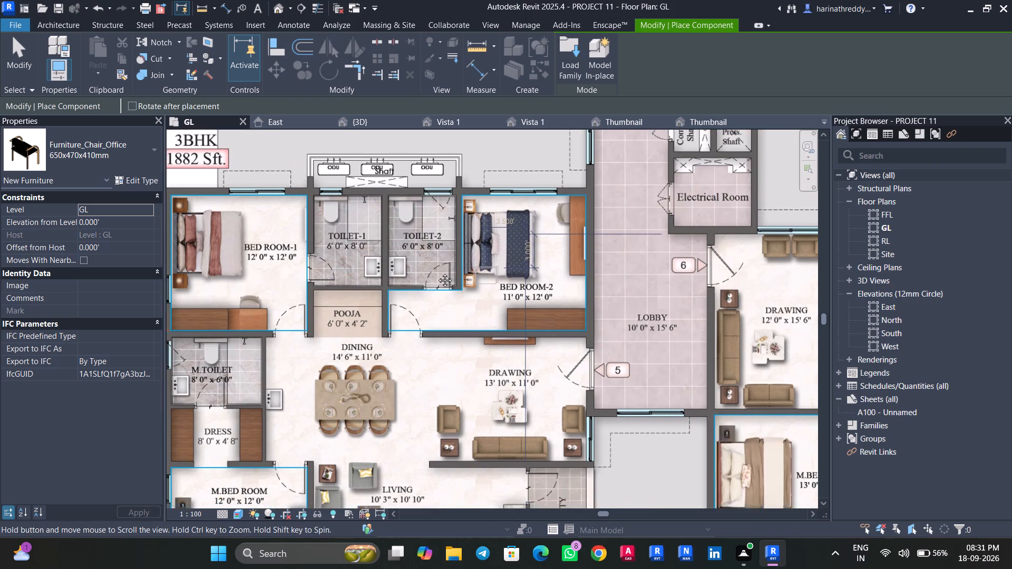
pyautogui.moveTo(437, 272); pyautogui.dragTo(411, 280, button='middle')
pyautogui.scroll(9, 506, 222)
pyautogui.press('space')
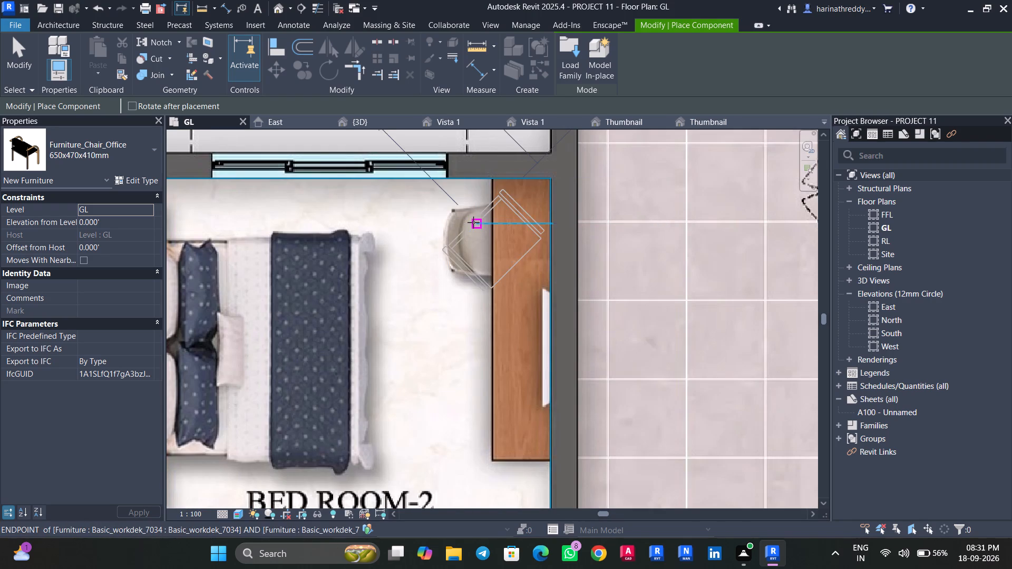
pyautogui.press('space')
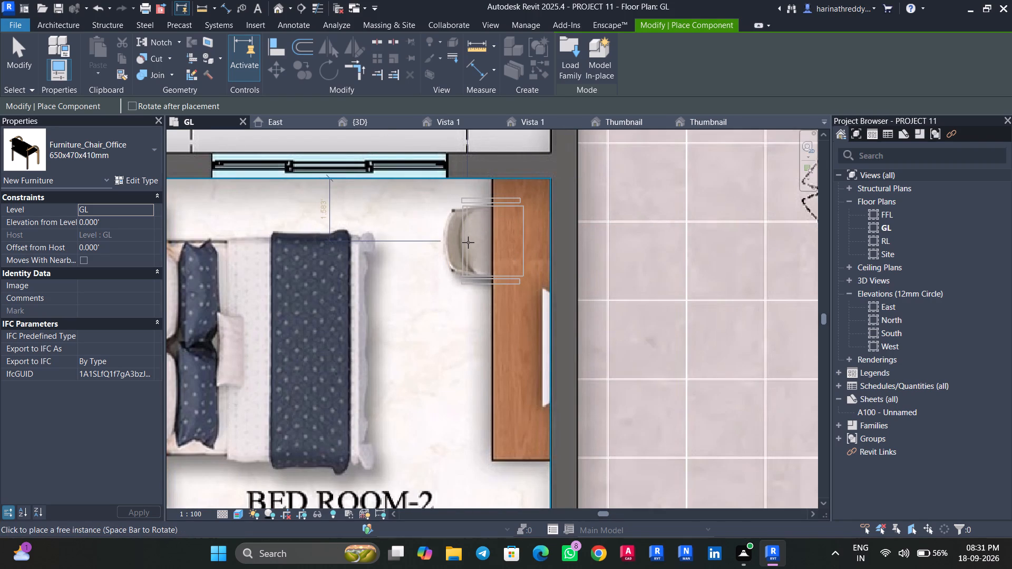
pyautogui.click(471, 242)
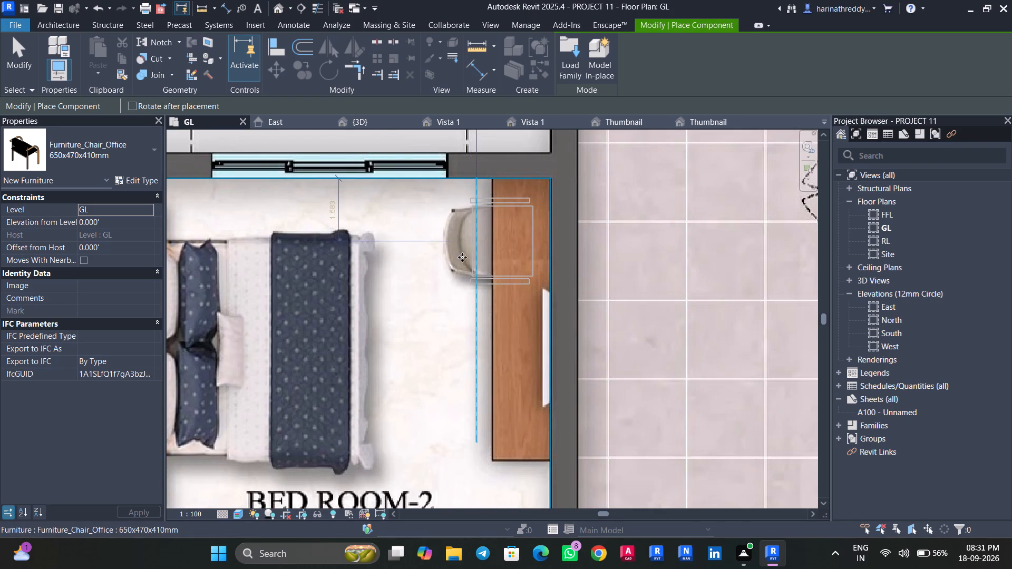
# Place another 650x470x410mm Furniture_Chair_Office at the Bed Room-1 desk, rotated to face the desk like the drawn chair.
pyautogui.scroll(-20, 446, 281)
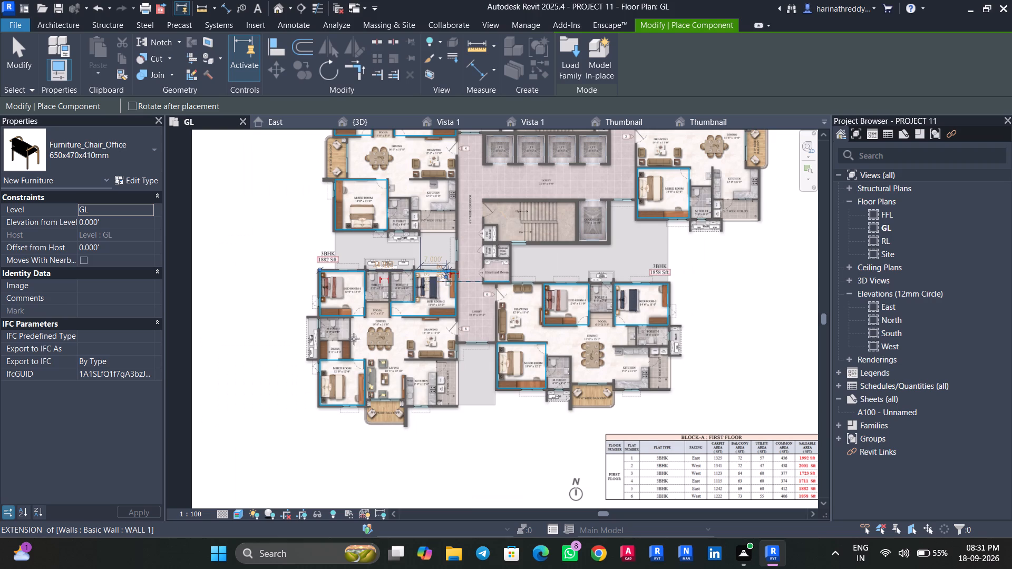
pyautogui.scroll(20, 343, 309)
pyautogui.scroll(5, 343, 309)
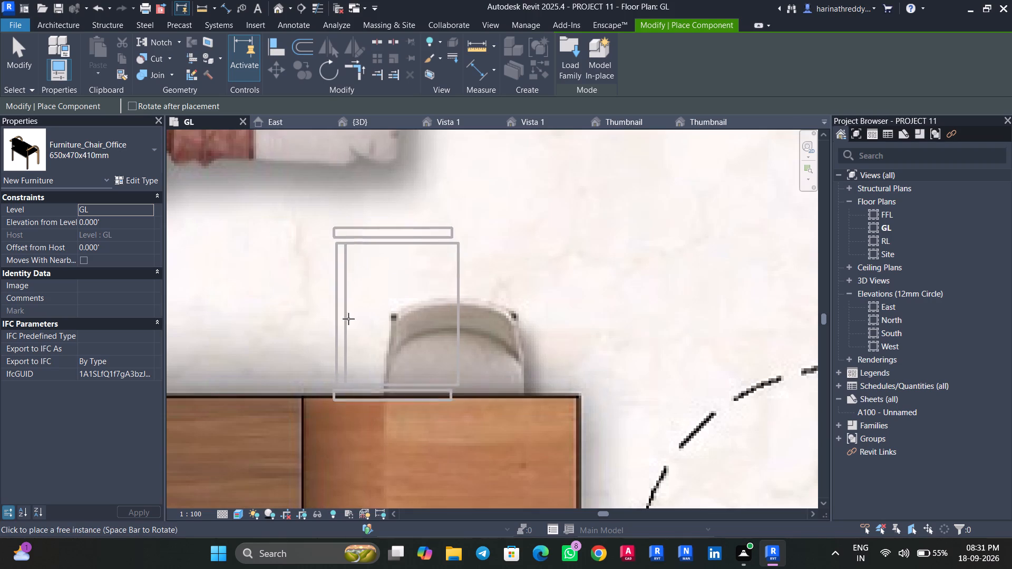
pyautogui.press('space')
pyautogui.press('space')
pyautogui.press('space')
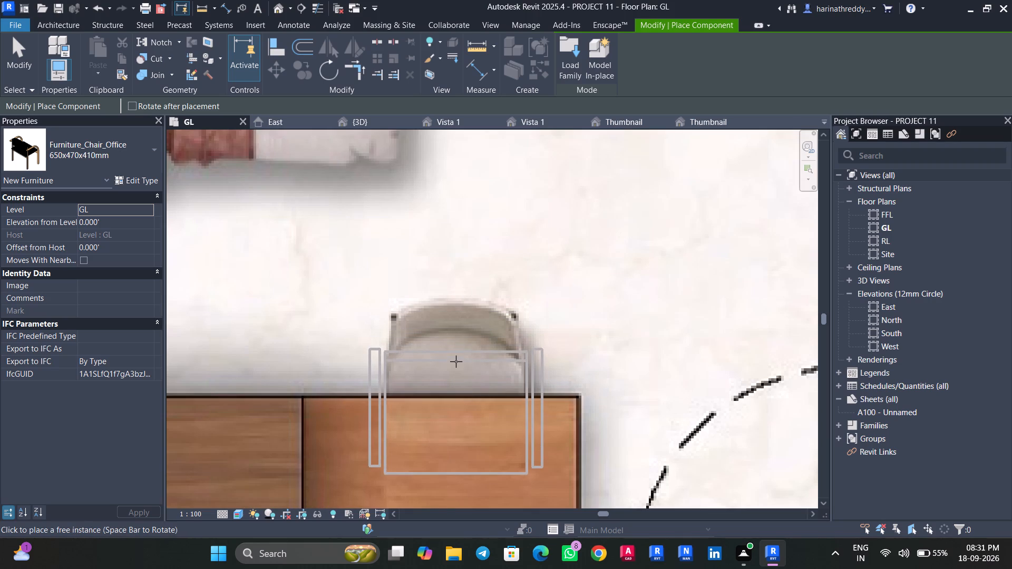
pyautogui.click(456, 362)
pyautogui.scroll(-12, 456, 362)
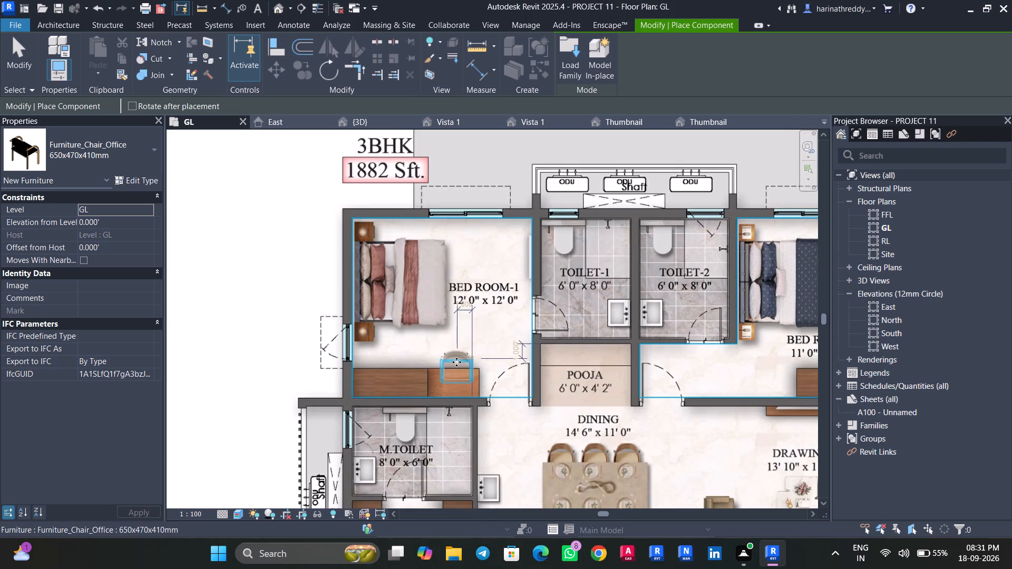
pyautogui.press('Escape')
pyautogui.press('Escape')
pyautogui.press('Escape')
pyautogui.press('Escape')
# Browse the Plumbing category of the Autodesk family library for fixtures suited to the M.Toilet.
pyautogui.scroll(-6, 452, 333)
pyautogui.scroll(5, 450, 402)
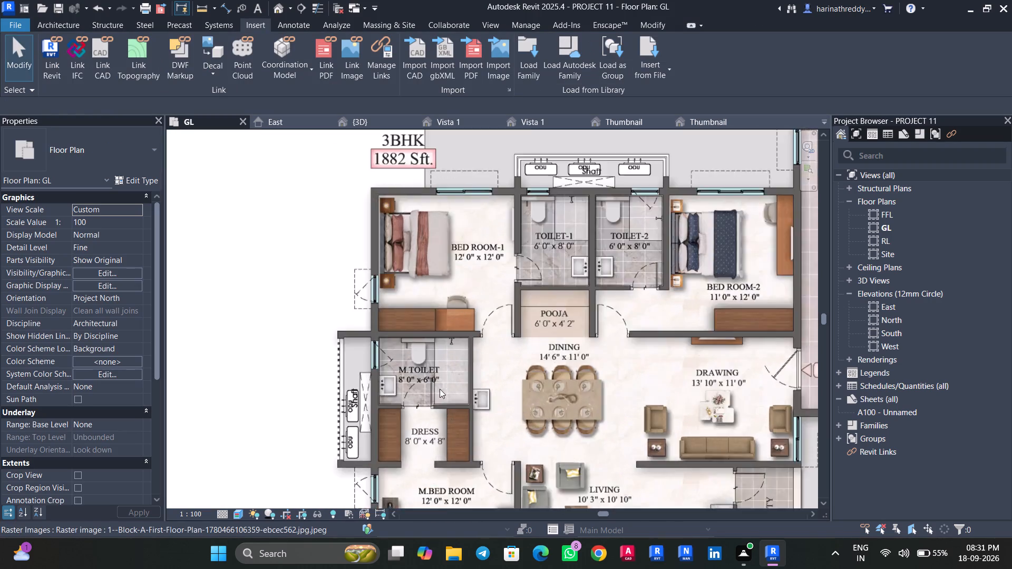
pyautogui.scroll(2, 440, 389)
pyautogui.scroll(-1, 440, 389)
pyautogui.scroll(2, 440, 389)
pyautogui.moveTo(440, 388); pyautogui.dragTo(422, 344, button='middle')
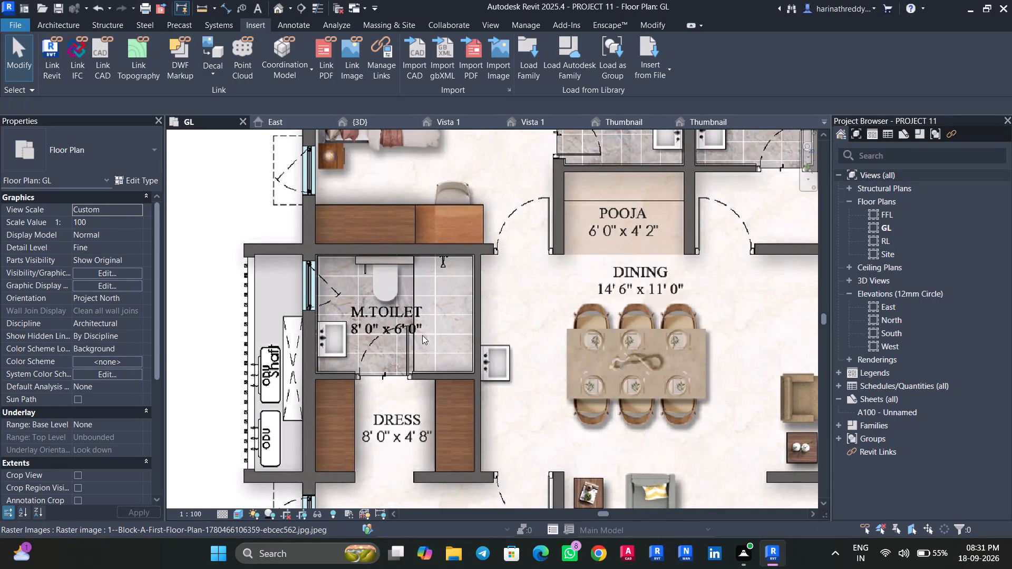
pyautogui.click(580, 76)
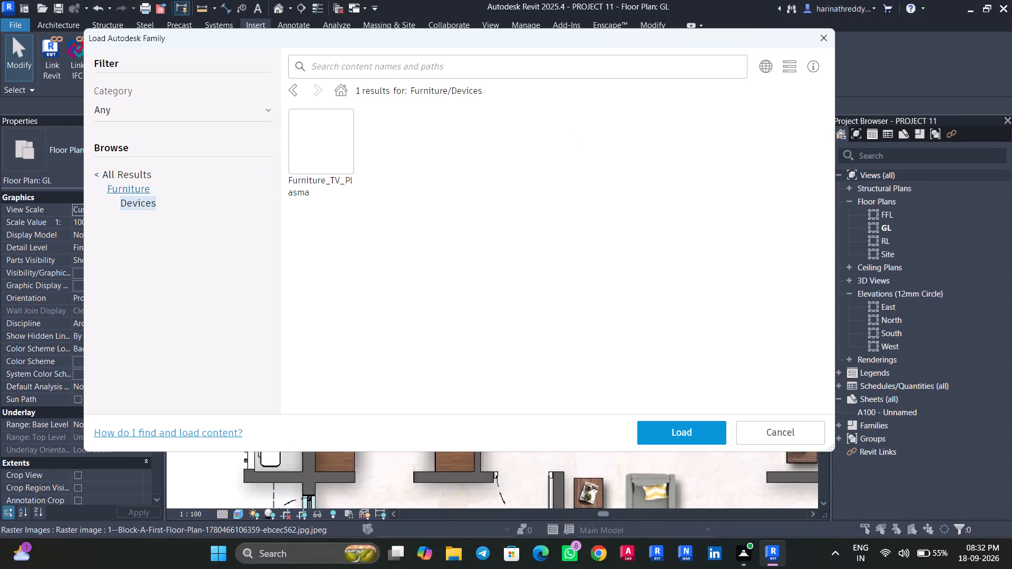
pyautogui.click(344, 89)
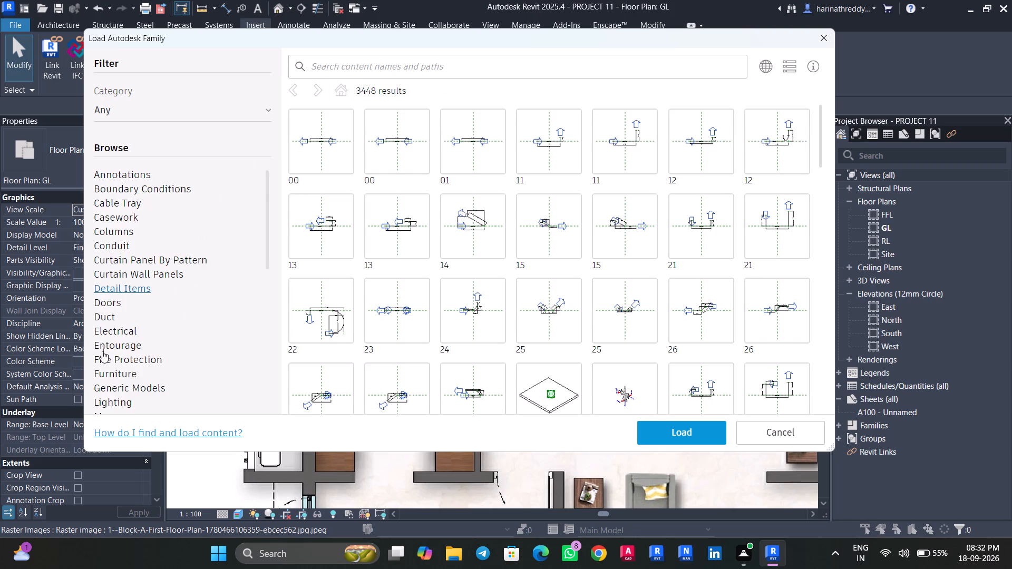
pyautogui.scroll(-1, 102, 351)
pyautogui.scroll(-2, 114, 394)
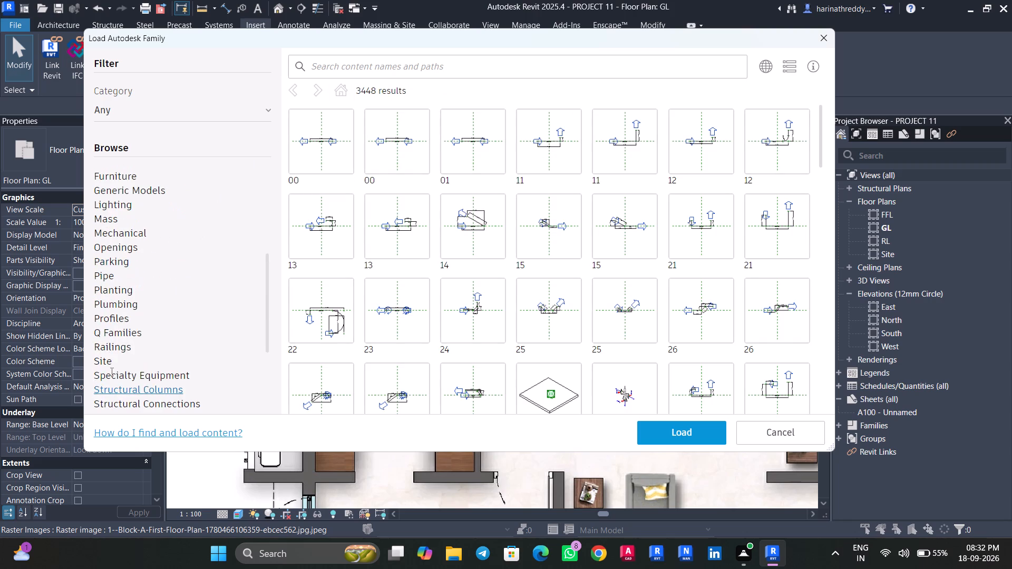
pyautogui.click(122, 305)
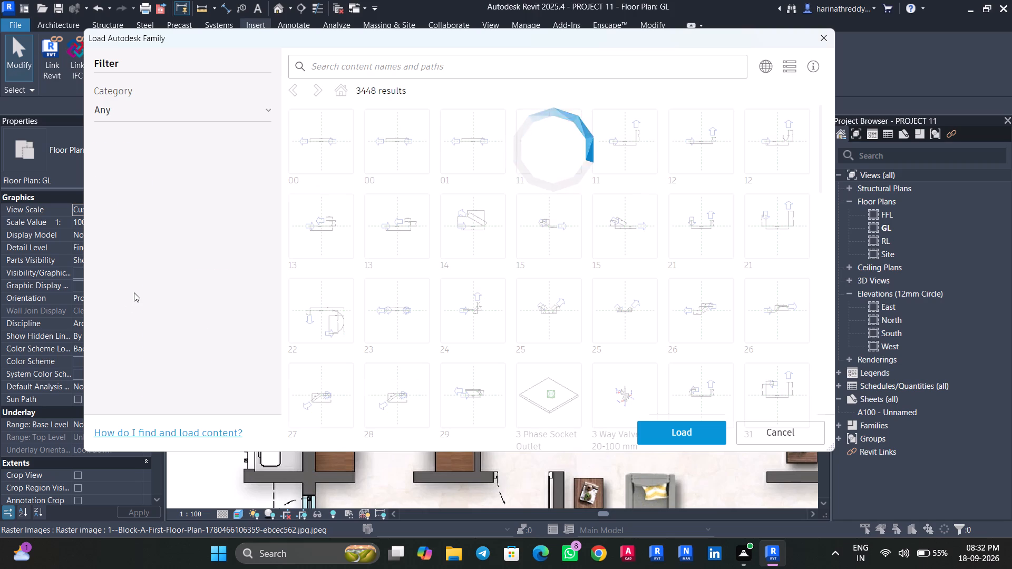
pyautogui.scroll(-2, 395, 193)
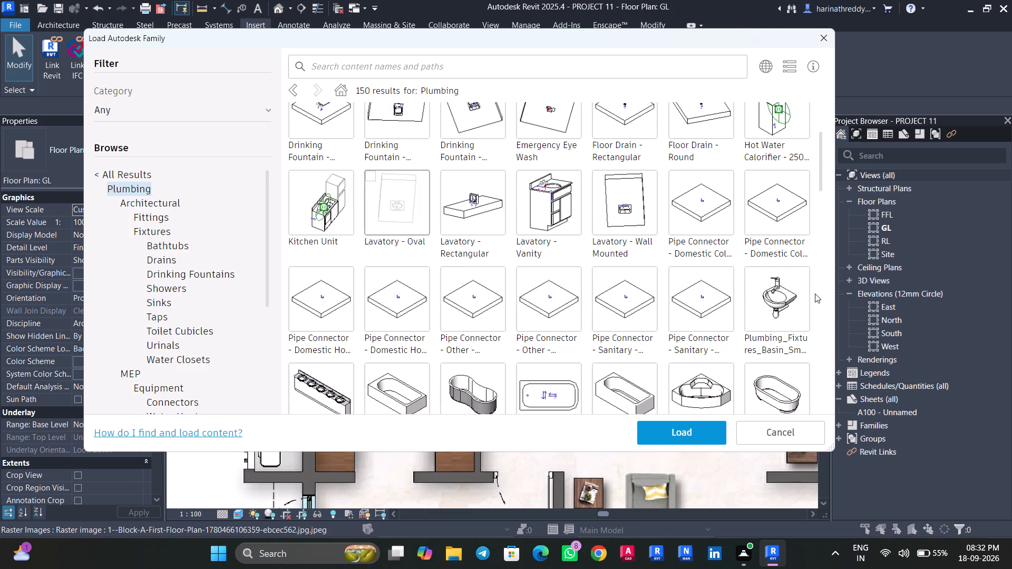
pyautogui.scroll(-3, 811, 289)
pyautogui.scroll(-3, 510, 321)
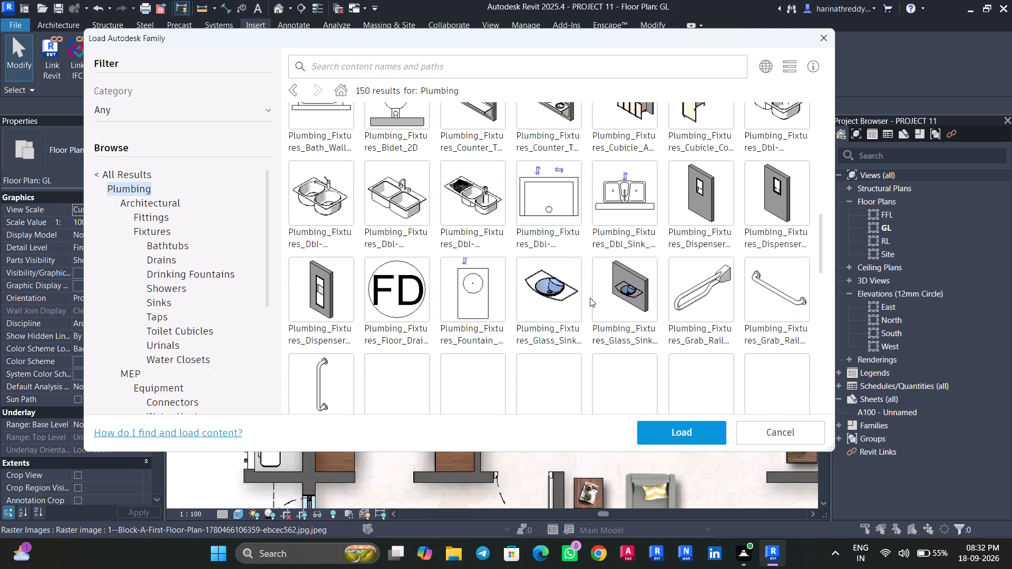
pyautogui.scroll(-5, 611, 283)
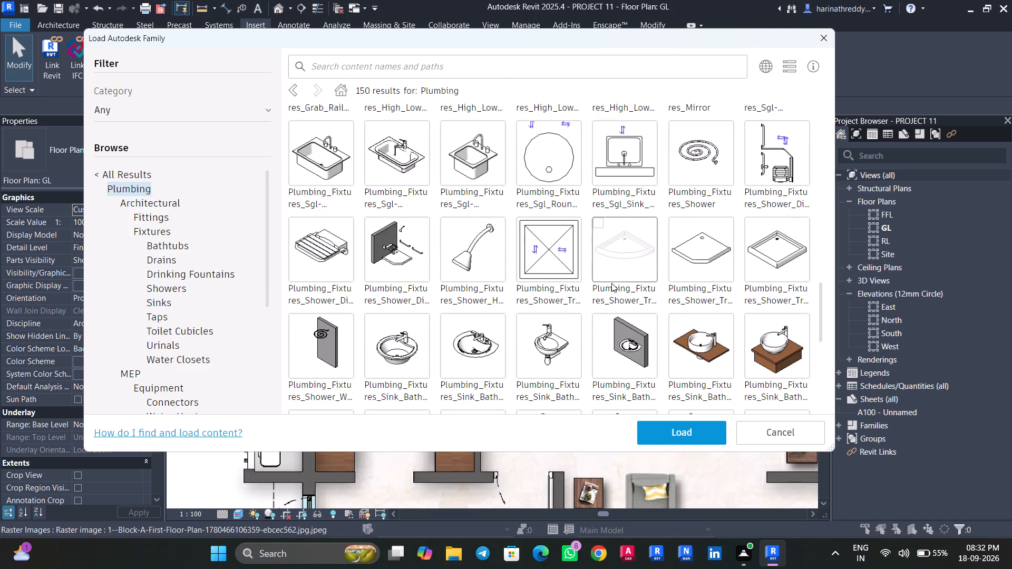
pyautogui.scroll(-5, 611, 283)
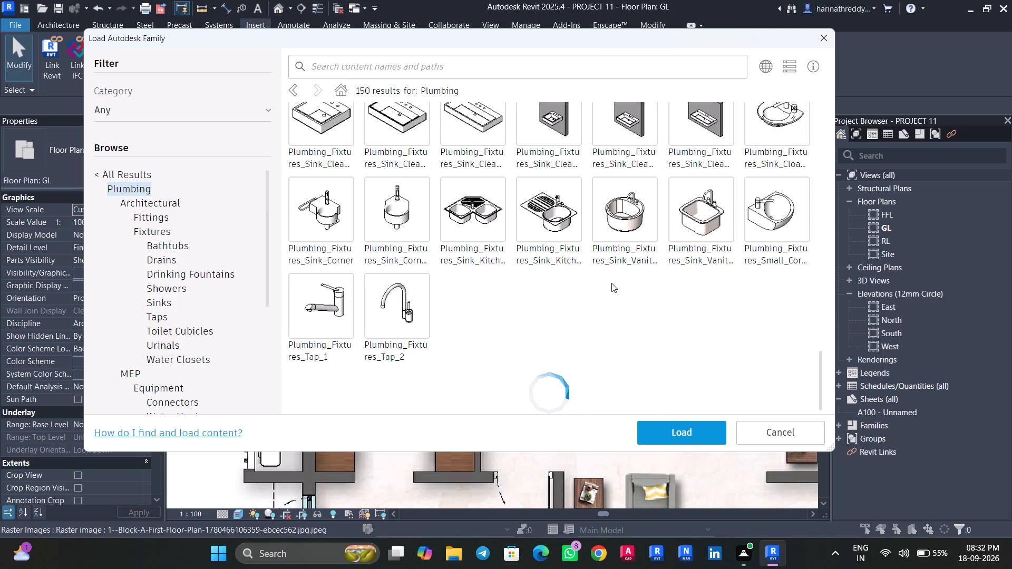
pyautogui.scroll(-3, 611, 283)
pyautogui.scroll(2, 611, 283)
pyautogui.scroll(-7, 611, 283)
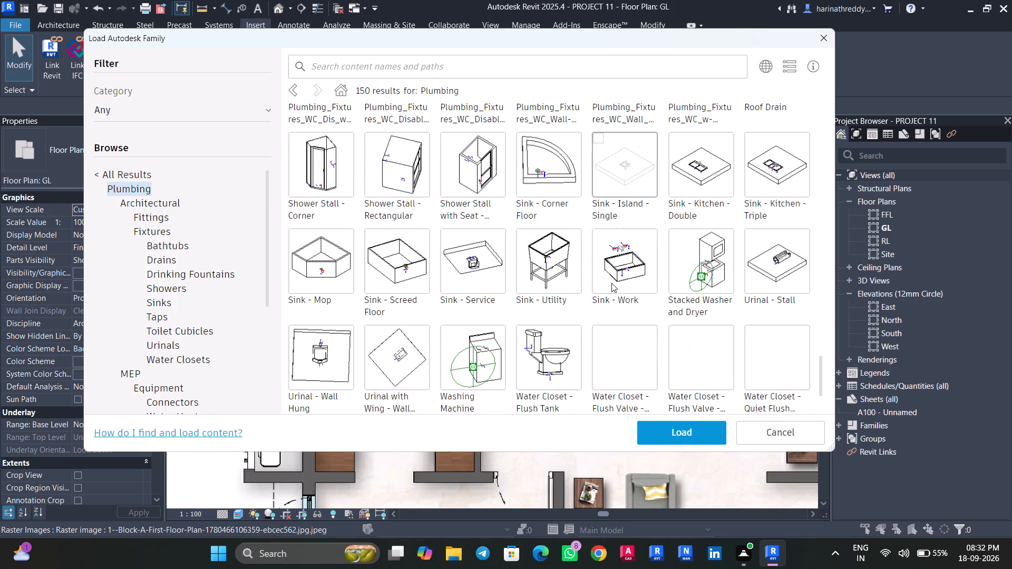
pyautogui.scroll(2, 611, 283)
pyautogui.scroll(-4, 611, 283)
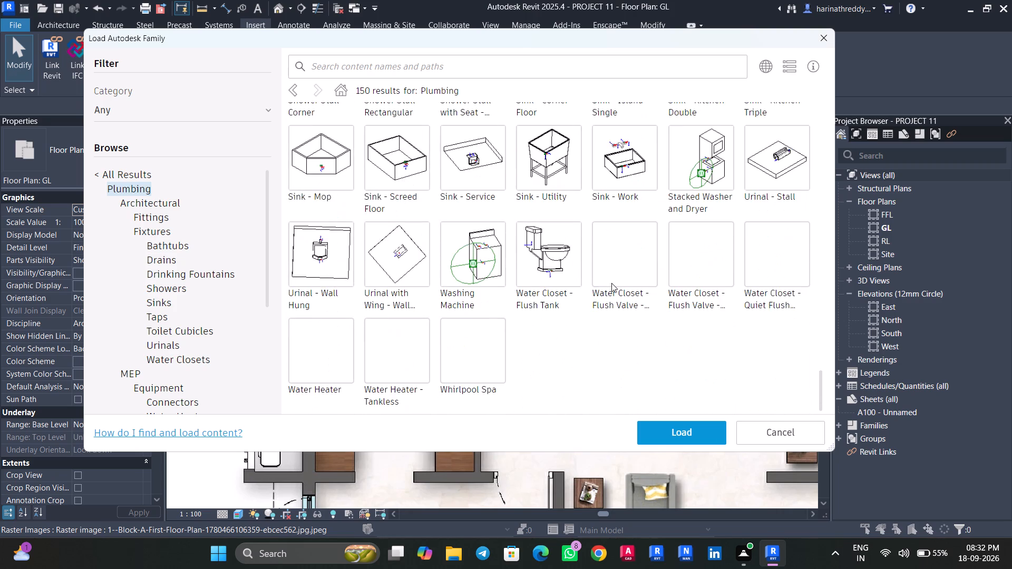
pyautogui.scroll(4, 611, 283)
pyautogui.scroll(-1, 611, 283)
# Load the shower head family, Plumbing_Fixtures_Shower_H..., from the Autodesk library's Plumbing category.
pyautogui.scroll(9, 611, 283)
pyautogui.scroll(-1, 611, 283)
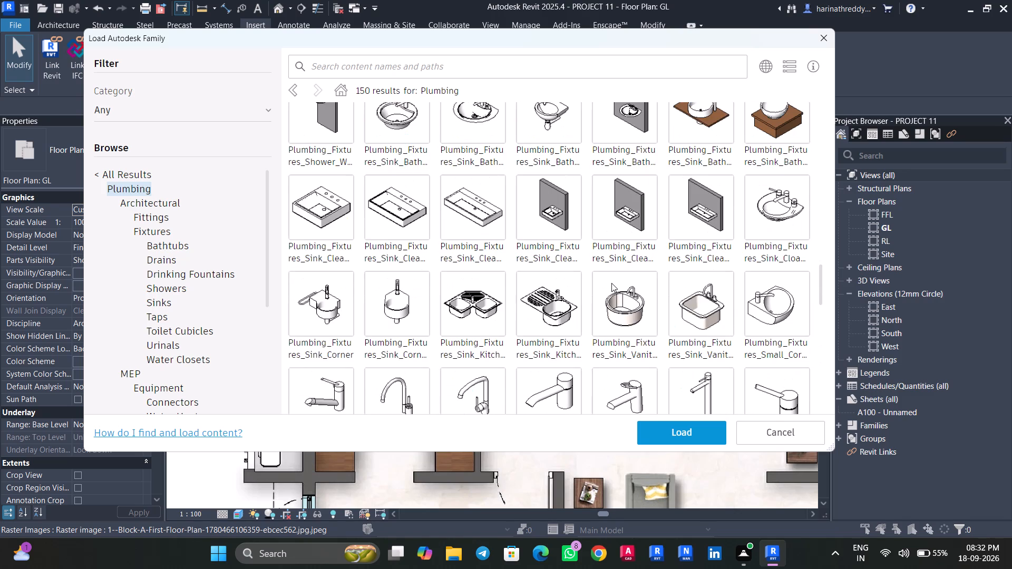
pyautogui.scroll(4, 611, 283)
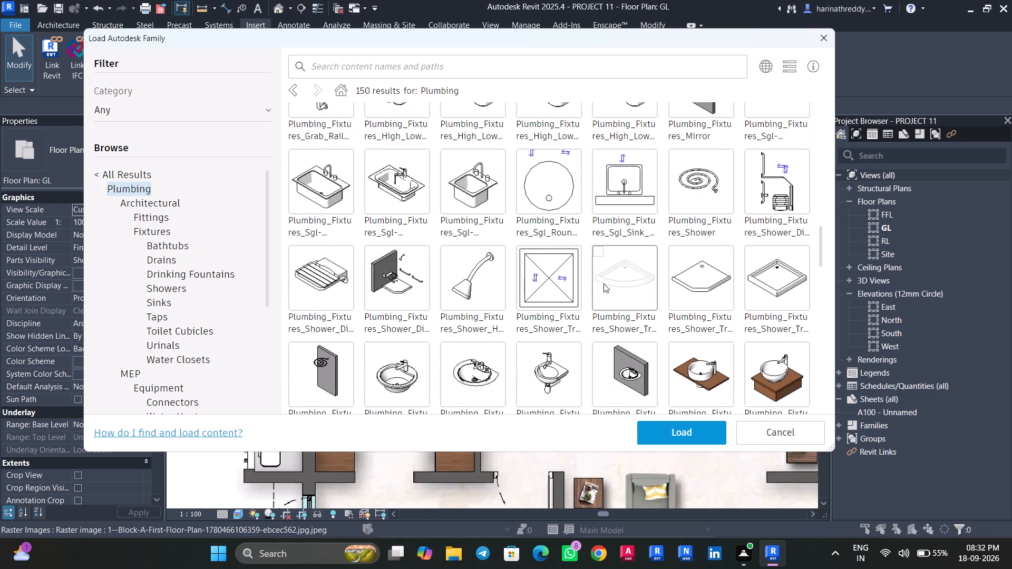
pyautogui.click(447, 251)
pyautogui.click(656, 429)
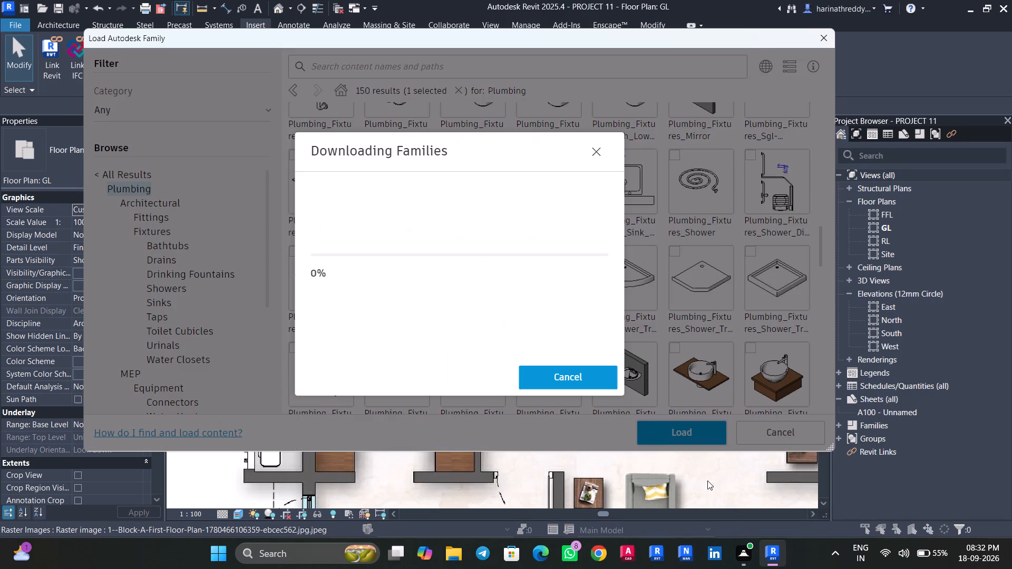